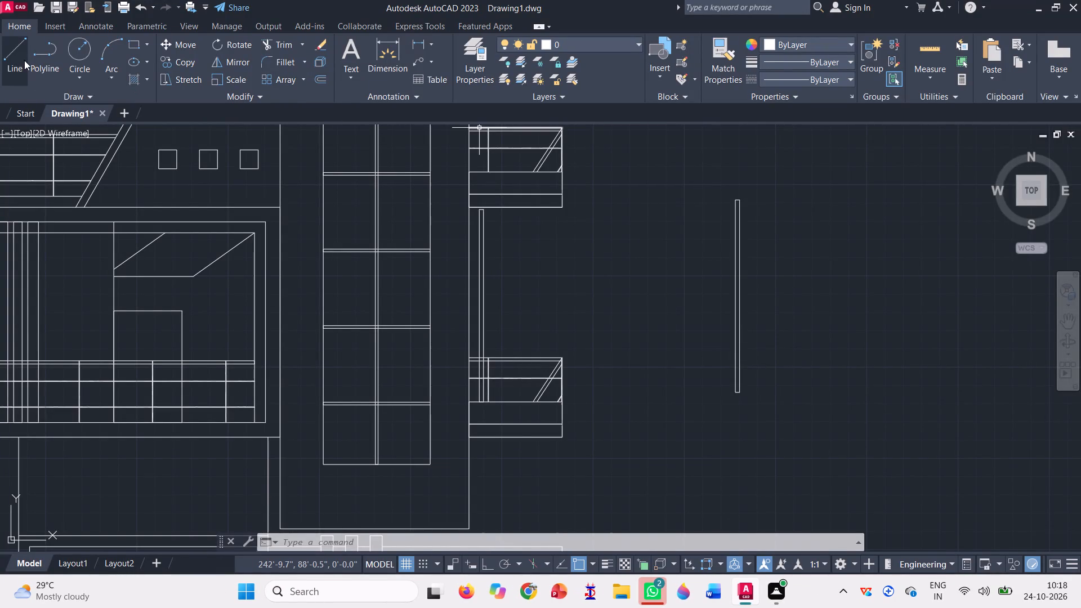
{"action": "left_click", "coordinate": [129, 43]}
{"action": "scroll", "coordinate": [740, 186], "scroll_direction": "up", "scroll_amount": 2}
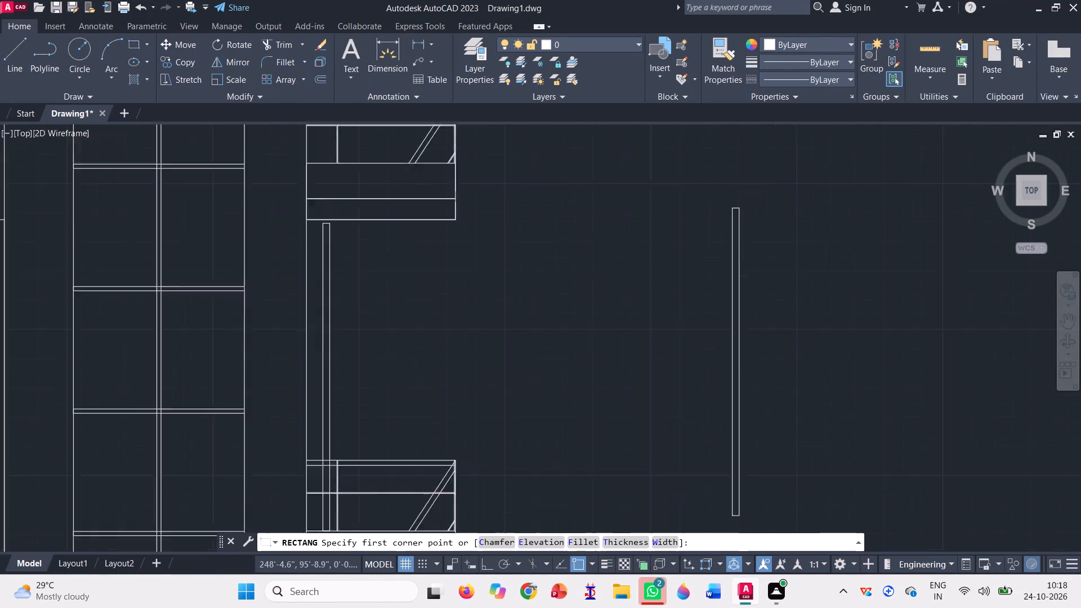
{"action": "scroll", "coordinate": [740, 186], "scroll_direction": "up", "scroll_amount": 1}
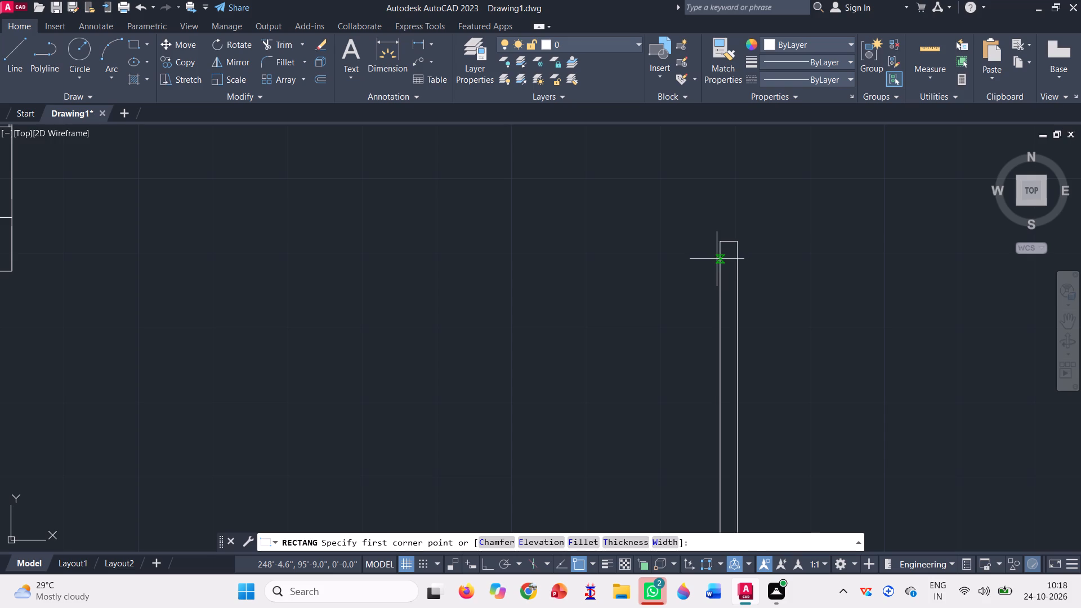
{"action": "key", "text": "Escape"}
Copy the isolated slat beside the elevation by its top-right corner to a slightly lower point on its own left edge.
{"action": "key", "text": "c"}
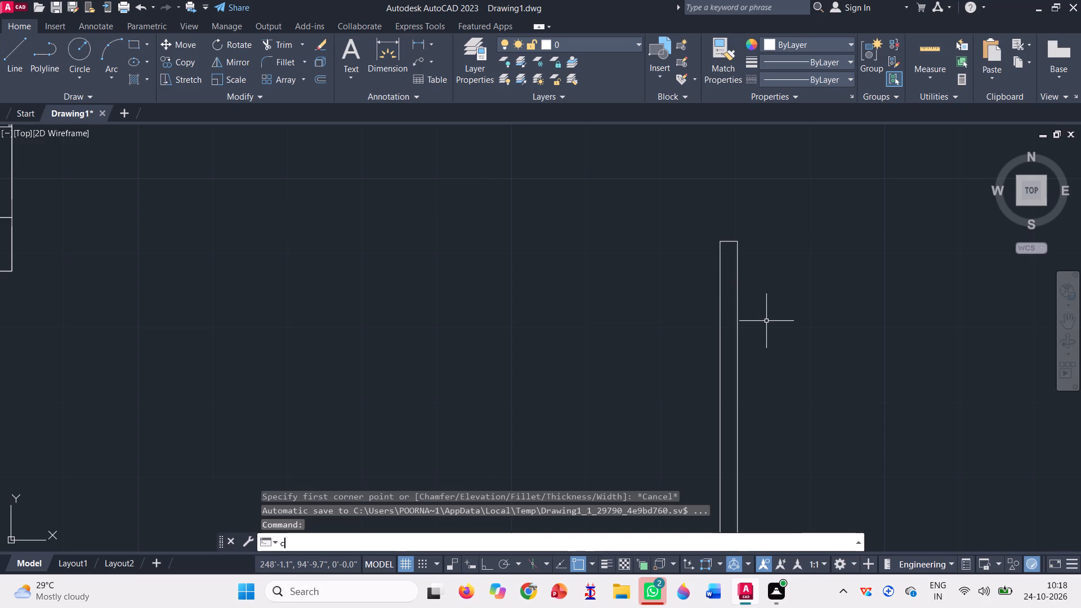
{"action": "type", "text": "o"}
{"action": "key", "text": "space"}
{"action": "left_click", "coordinate": [768, 320]}
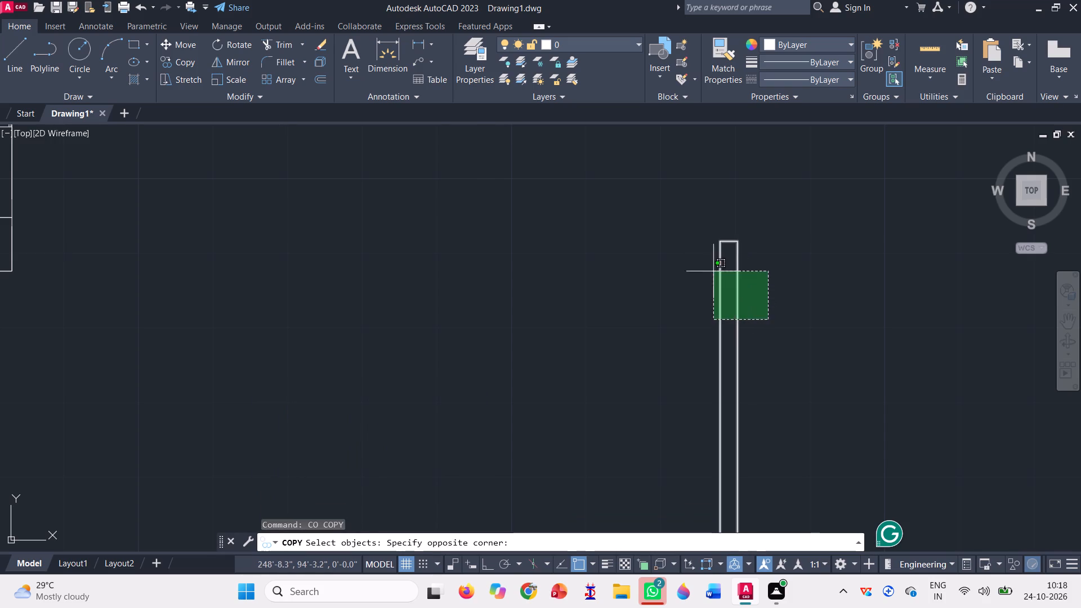
{"action": "left_click", "coordinate": [713, 270]}
{"action": "key", "text": "space"}
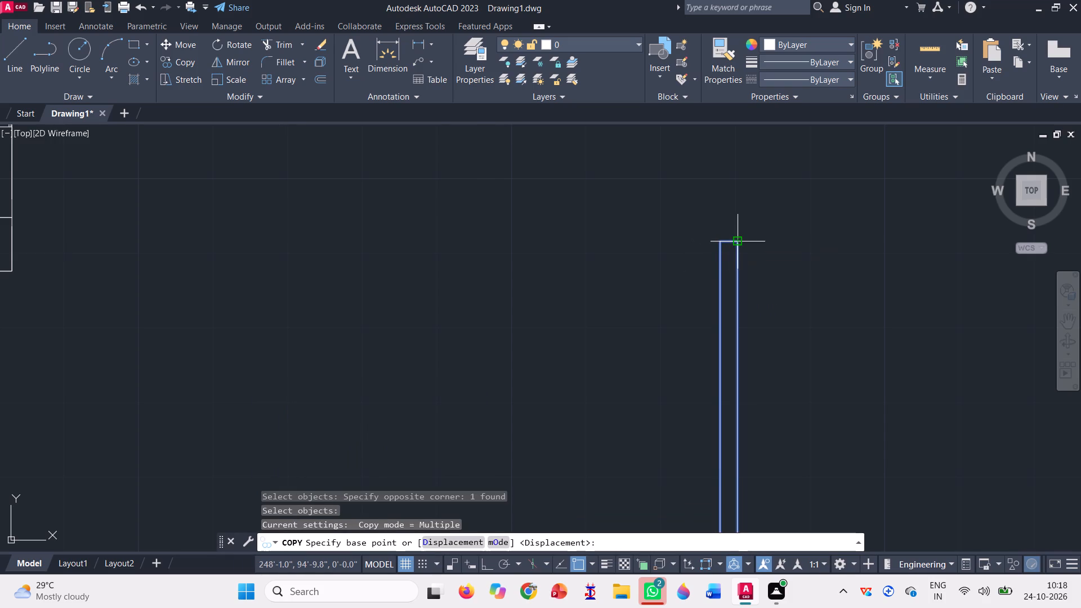
{"action": "left_click", "coordinate": [738, 237]}
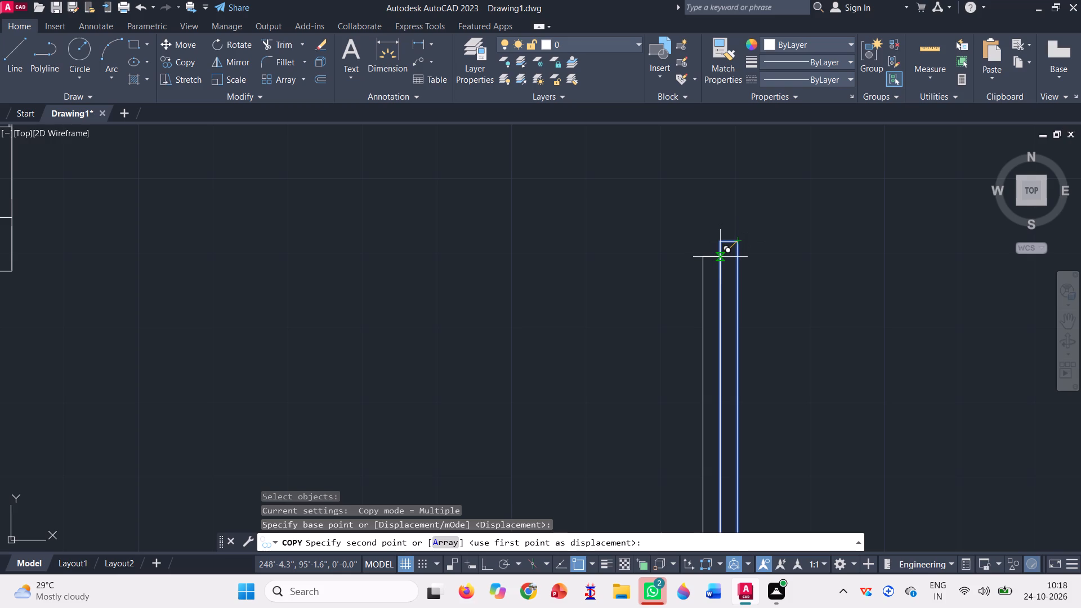
{"action": "left_click", "coordinate": [716, 254]}
{"action": "key", "text": "Escape"}
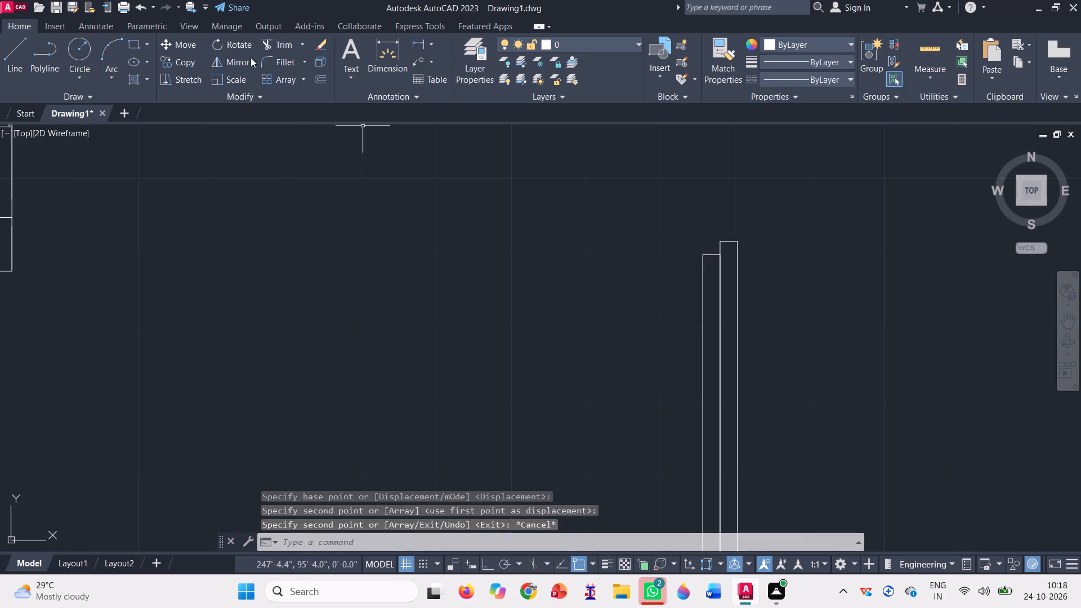
Draw a line from the original slat's top-left corner to the lower copy's top-left corner and down to the copy's bottom-left corner.
{"action": "left_click", "coordinate": [11, 60]}
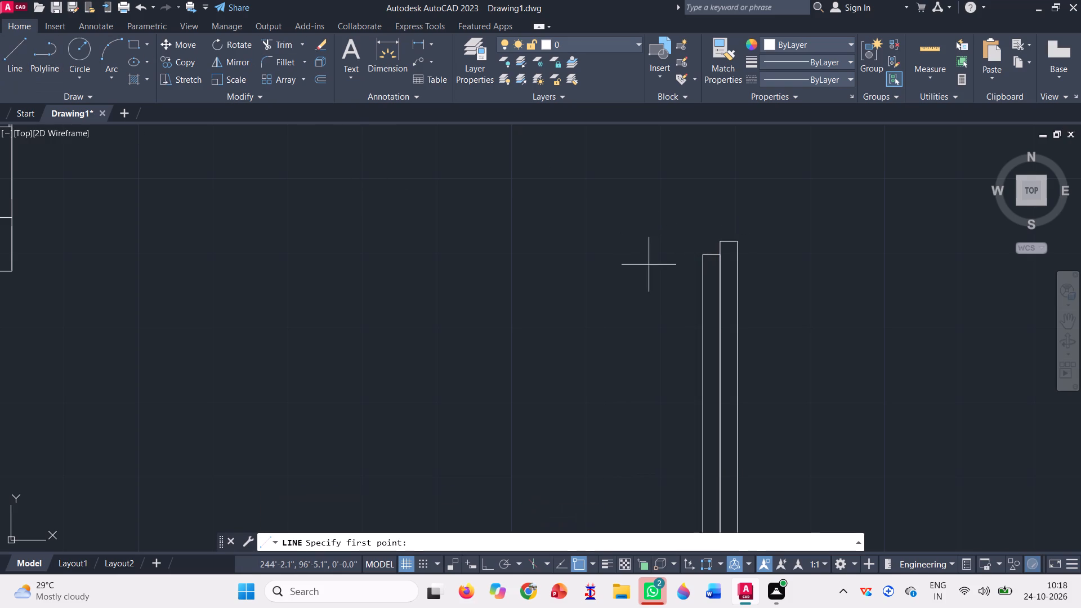
{"action": "scroll", "coordinate": [696, 234], "scroll_direction": "up", "scroll_amount": 3}
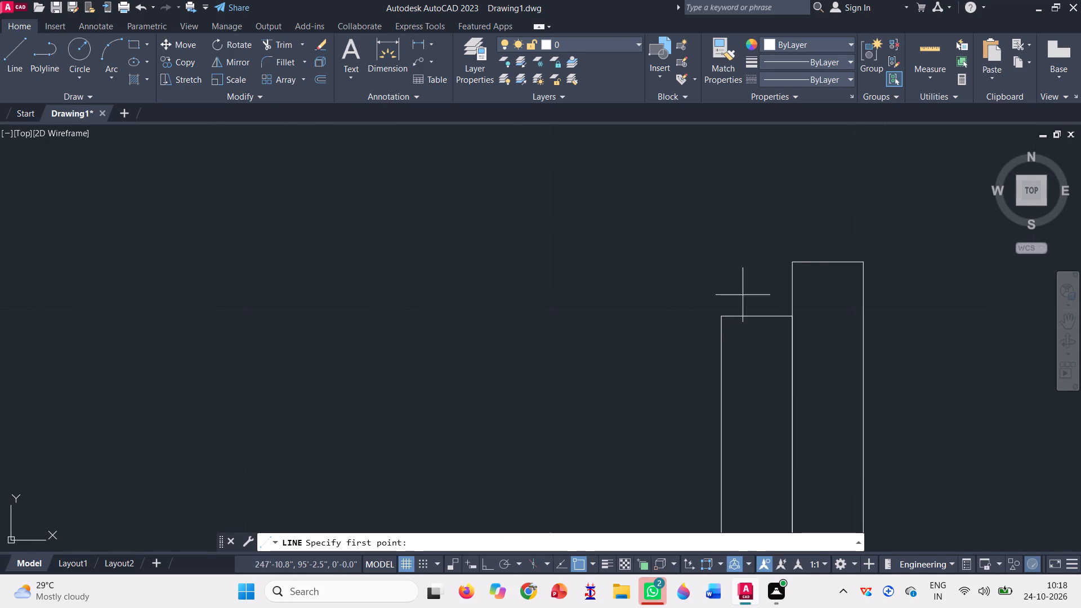
{"action": "left_click", "coordinate": [794, 259]}
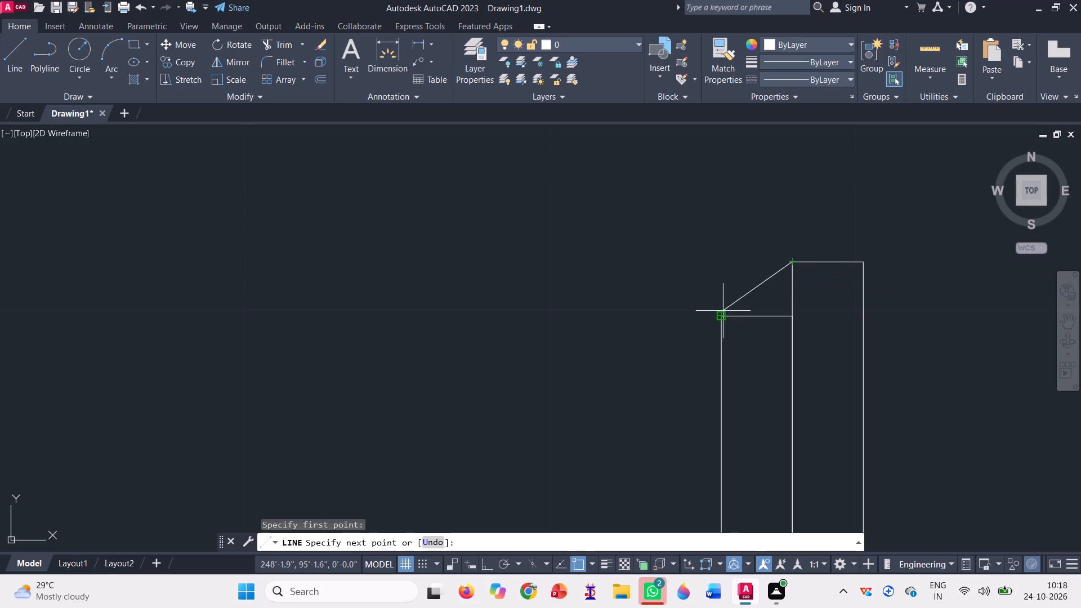
{"action": "left_click", "coordinate": [721, 312]}
{"action": "scroll", "coordinate": [641, 238], "scroll_direction": "down", "scroll_amount": 4}
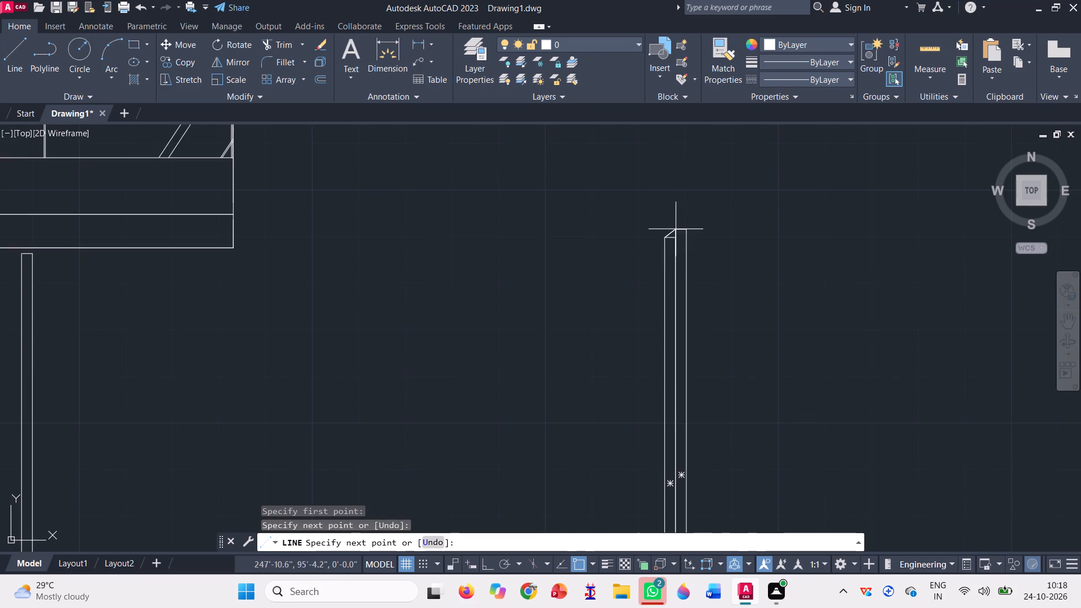
{"action": "scroll", "coordinate": [674, 226], "scroll_direction": "down", "scroll_amount": 2}
{"action": "scroll", "coordinate": [670, 426], "scroll_direction": "up", "scroll_amount": 3}
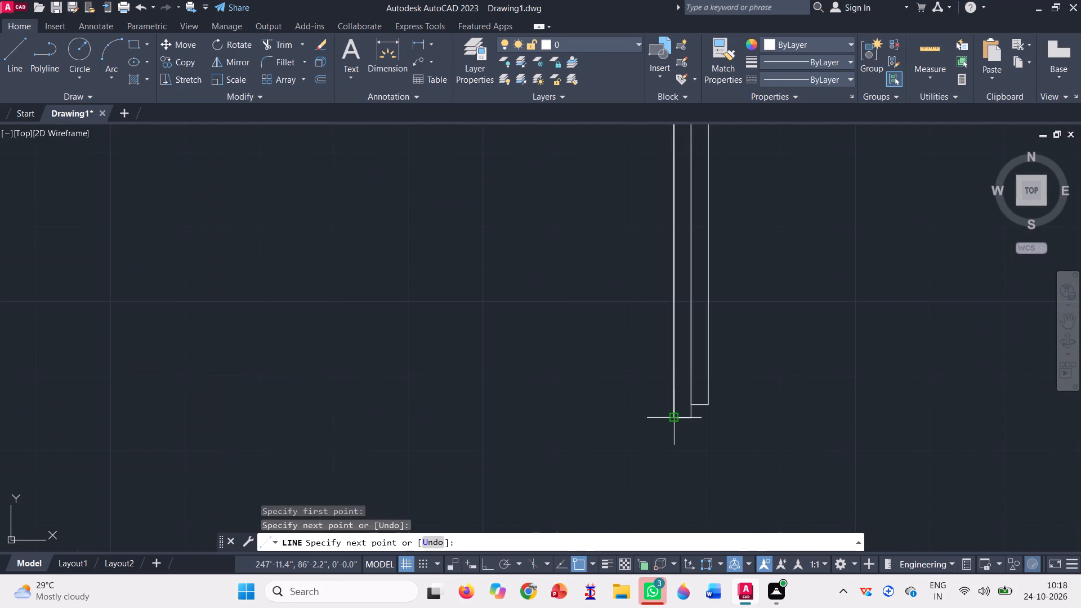
{"action": "left_click", "coordinate": [678, 414]}
{"action": "key", "text": "space"}
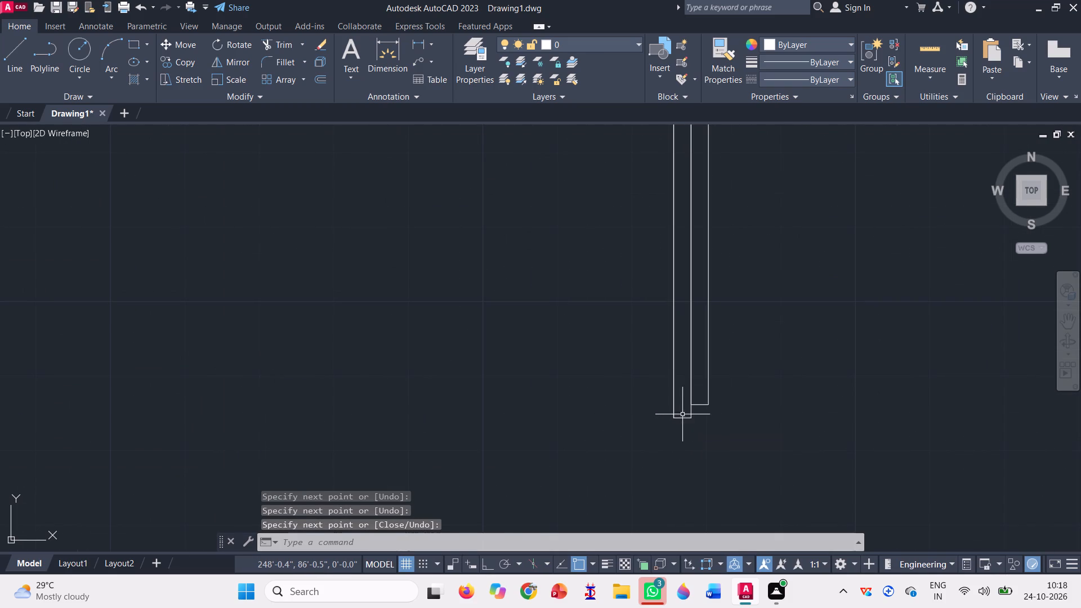
Erase the lowered slat copy, leaving the sloped line and the outer vertical line.
{"action": "left_click", "coordinate": [682, 414]}
{"action": "left_click", "coordinate": [699, 426]}
{"action": "left_click", "coordinate": [688, 419]}
{"action": "key", "text": "Delete"}
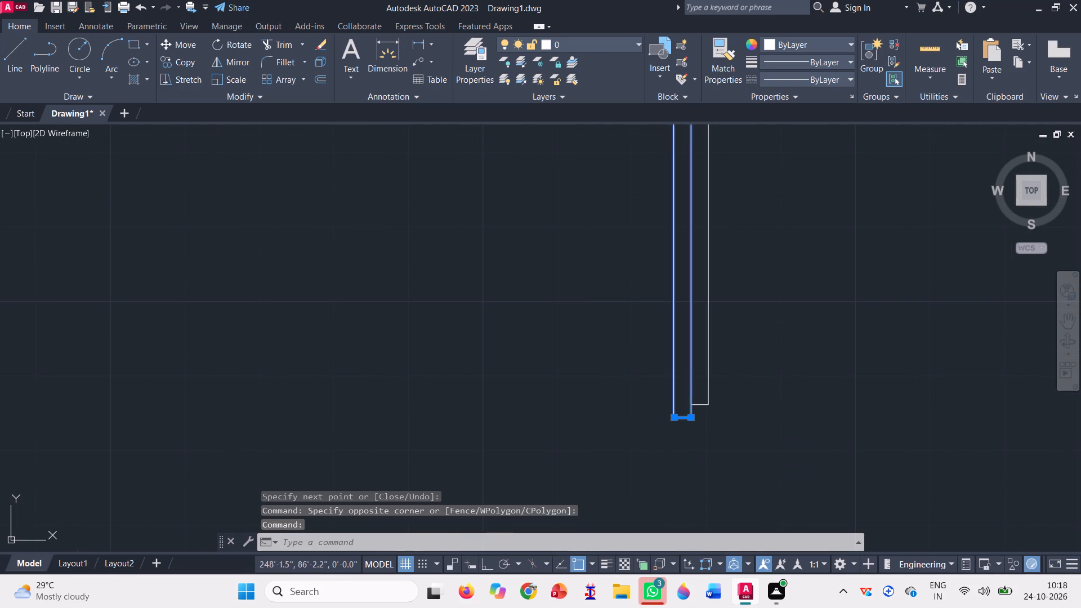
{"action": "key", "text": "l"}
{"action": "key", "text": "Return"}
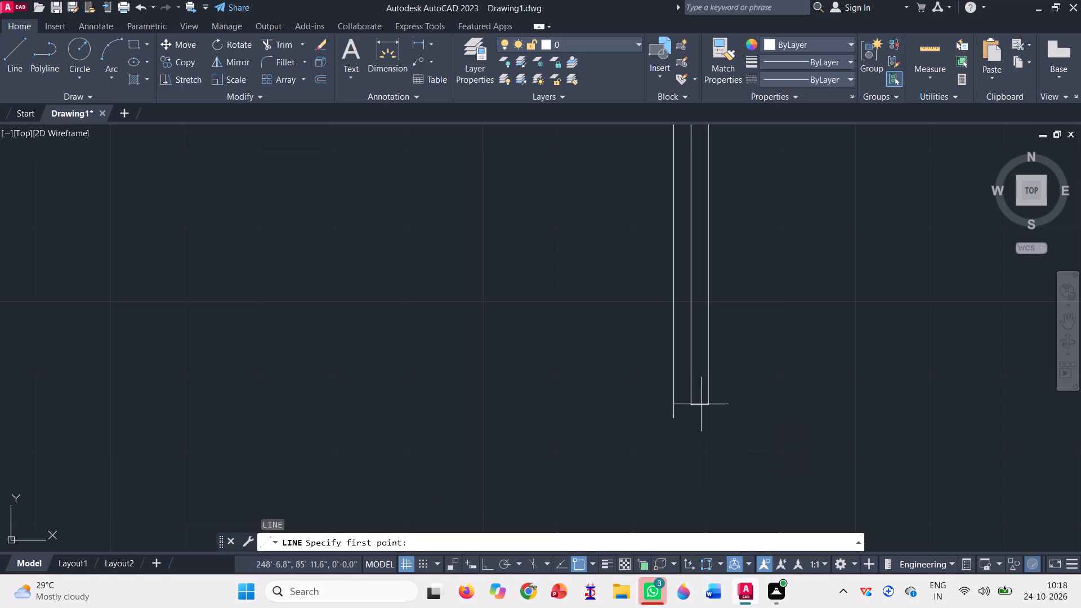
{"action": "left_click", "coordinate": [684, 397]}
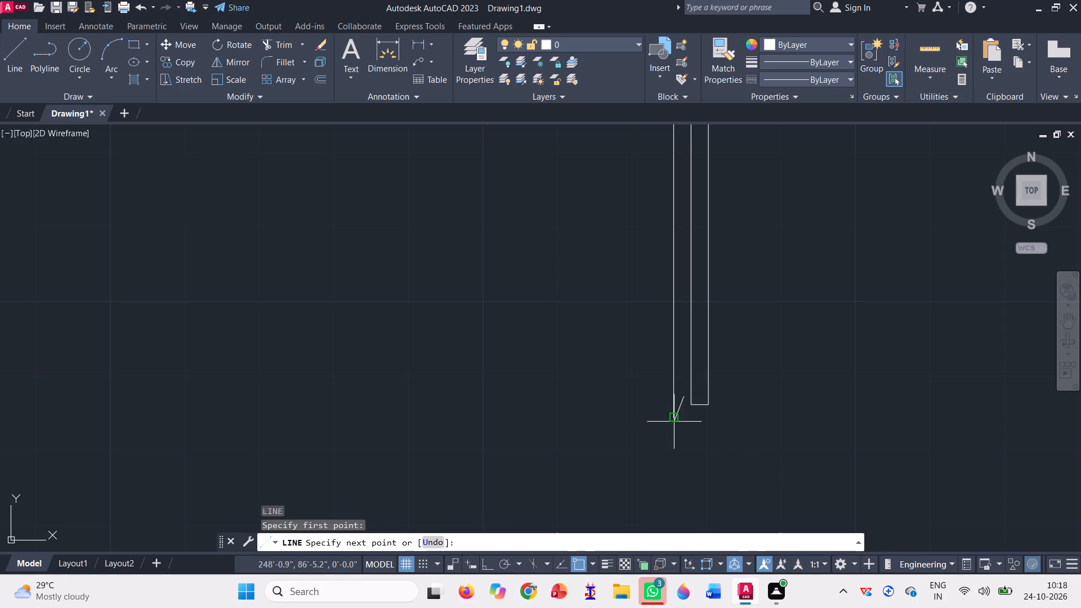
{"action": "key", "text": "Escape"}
Draw a horizontal line from the isolated slat's bottom-left corner to the outer vertical line.
{"action": "key", "text": "l"}
{"action": "key", "text": "Return"}
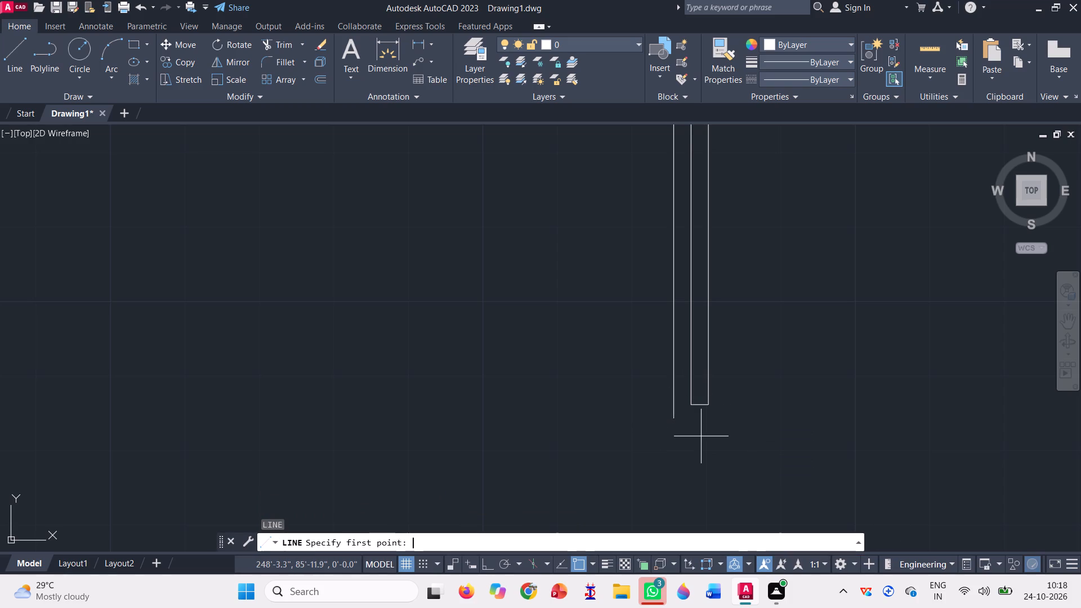
{"action": "scroll", "coordinate": [690, 404], "scroll_direction": "up", "scroll_amount": 4}
{"action": "left_click", "coordinate": [701, 414]}
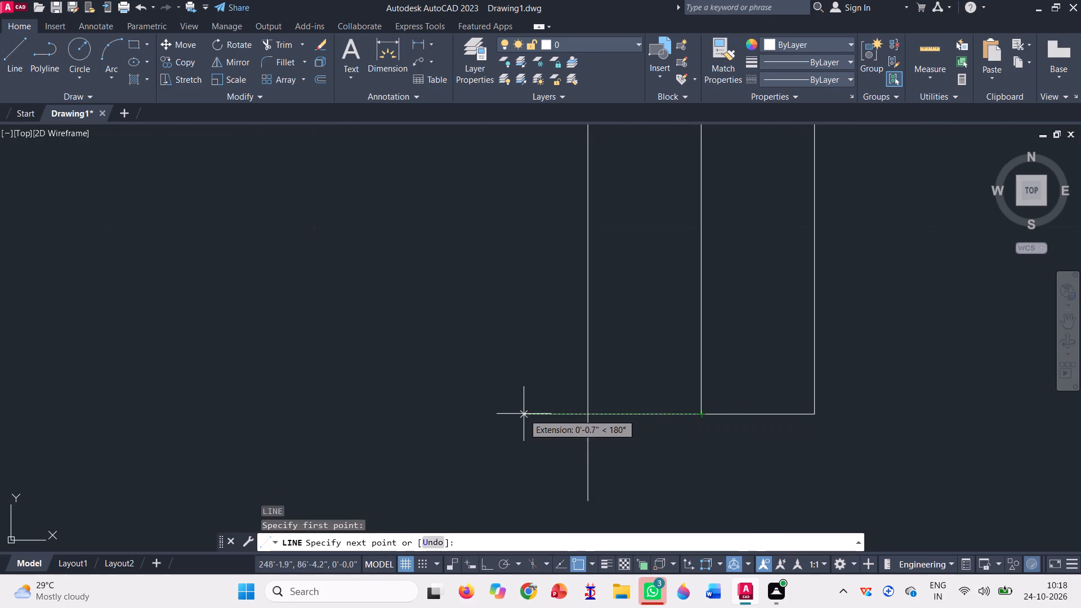
{"action": "left_click", "coordinate": [590, 414]}
{"action": "key", "text": "space"}
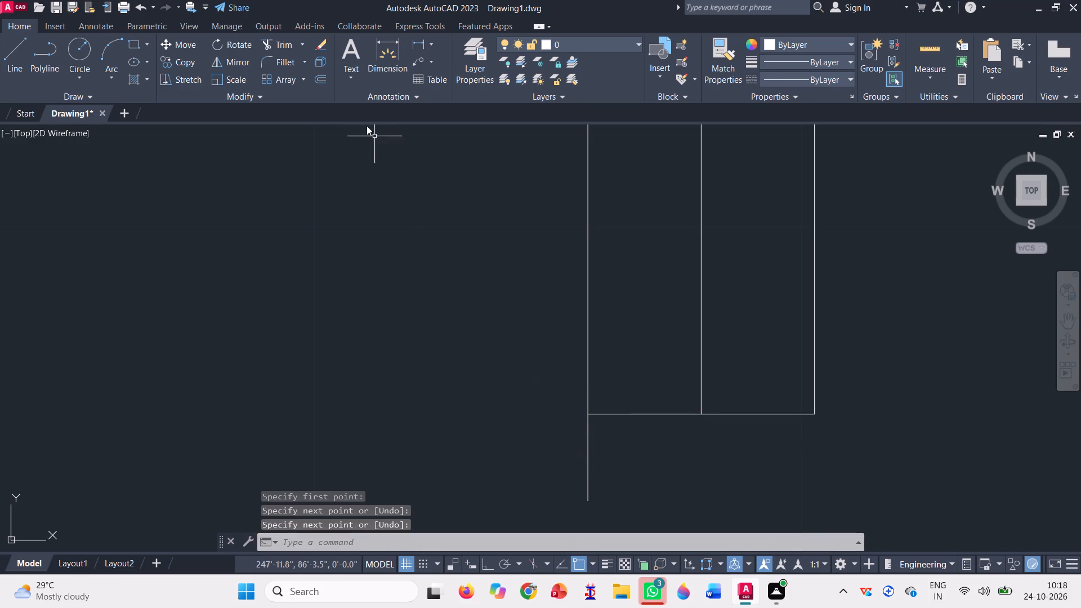
Trim the end of the outer vertical line that extends below the new horizontal bottom line.
{"action": "left_click", "coordinate": [270, 50]}
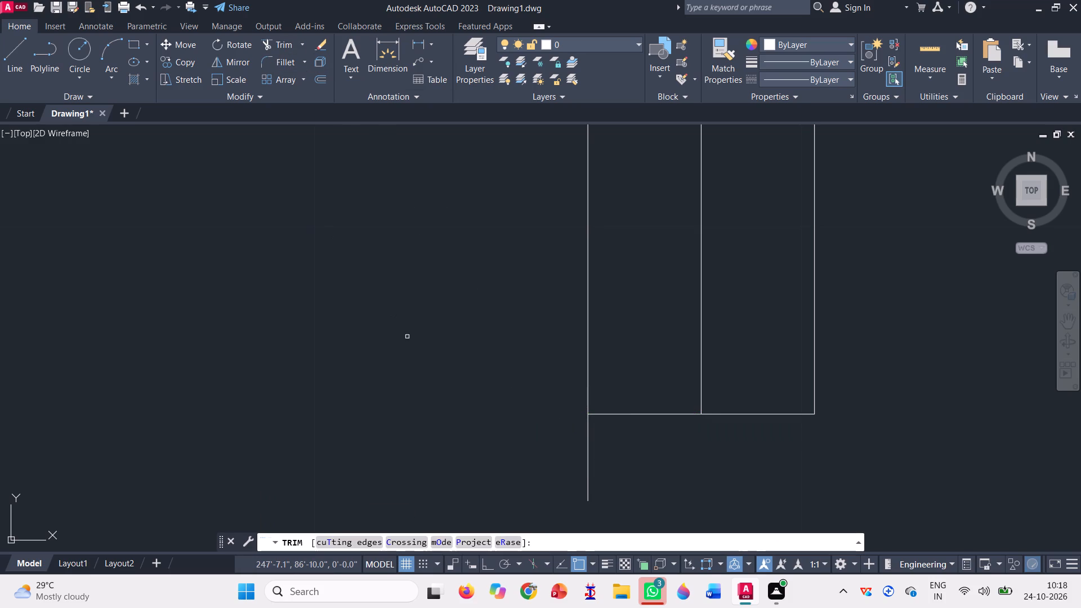
{"action": "left_click", "coordinate": [552, 450]}
{"action": "left_click", "coordinate": [625, 435]}
{"action": "scroll", "coordinate": [611, 453], "scroll_direction": "down", "scroll_amount": 4}
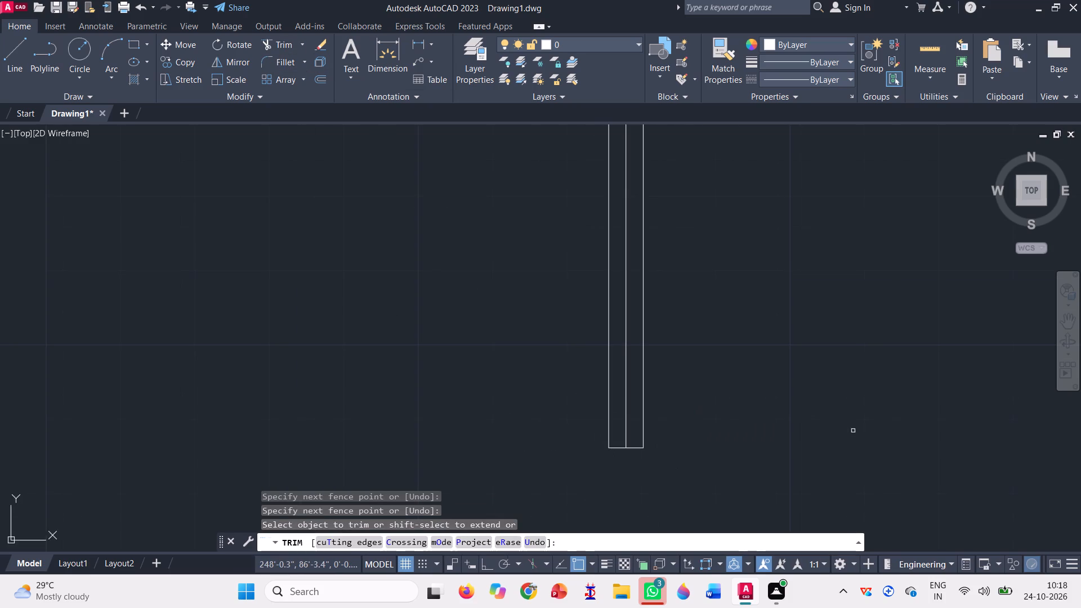
{"action": "scroll", "coordinate": [853, 431], "scroll_direction": "down", "scroll_amount": 3}
{"action": "key", "text": "Escape"}
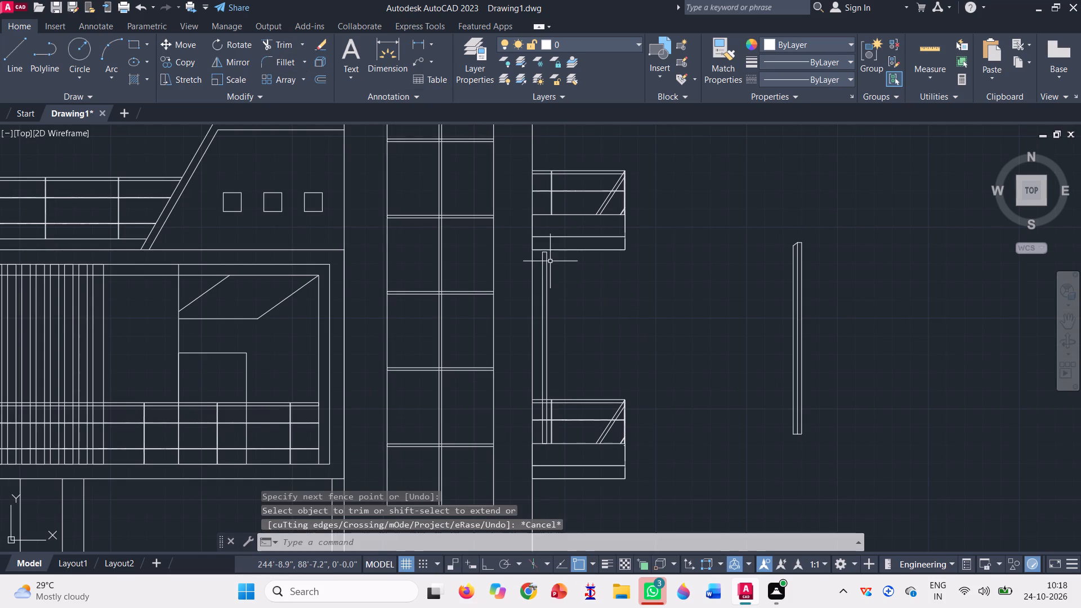
Erase the plain narrow slat between the two side balconies.
{"action": "scroll", "coordinate": [550, 260], "scroll_direction": "up", "scroll_amount": 1}
{"action": "left_click", "coordinate": [556, 294]}
{"action": "left_click", "coordinate": [525, 290]}
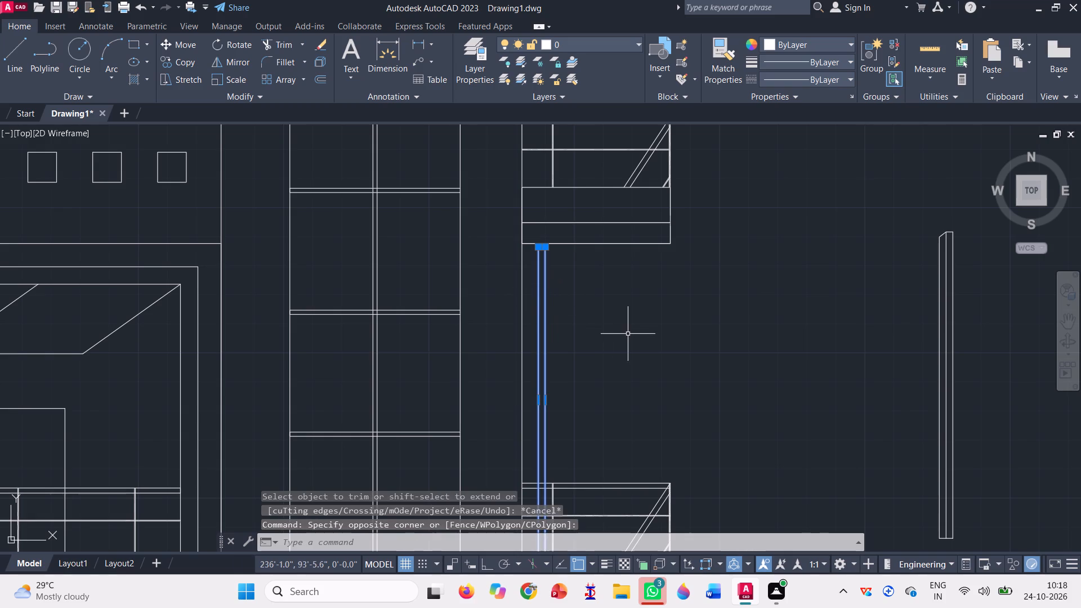
{"action": "key", "text": "Delete"}
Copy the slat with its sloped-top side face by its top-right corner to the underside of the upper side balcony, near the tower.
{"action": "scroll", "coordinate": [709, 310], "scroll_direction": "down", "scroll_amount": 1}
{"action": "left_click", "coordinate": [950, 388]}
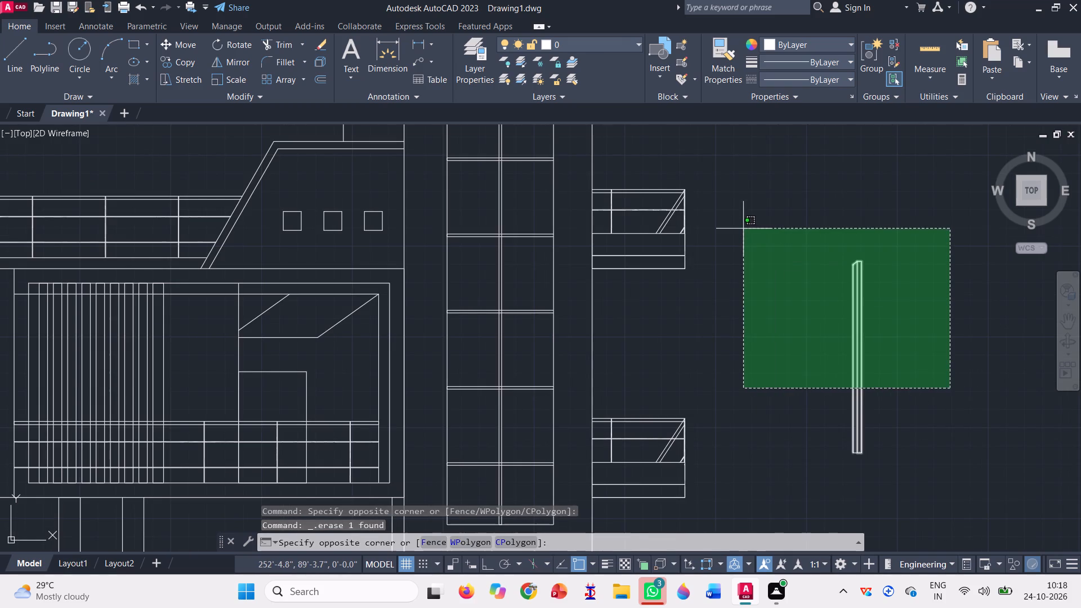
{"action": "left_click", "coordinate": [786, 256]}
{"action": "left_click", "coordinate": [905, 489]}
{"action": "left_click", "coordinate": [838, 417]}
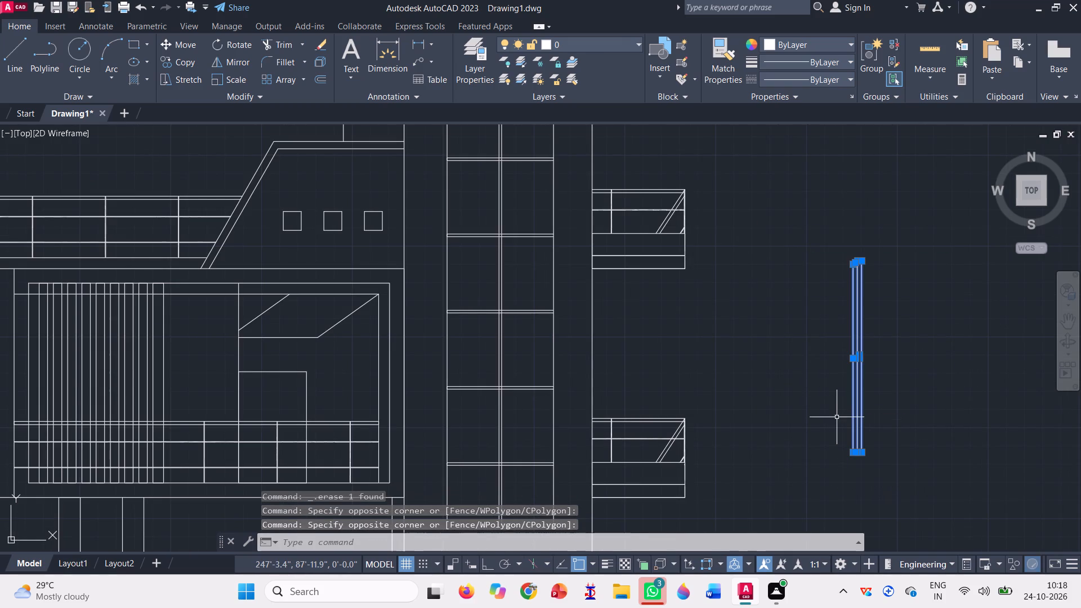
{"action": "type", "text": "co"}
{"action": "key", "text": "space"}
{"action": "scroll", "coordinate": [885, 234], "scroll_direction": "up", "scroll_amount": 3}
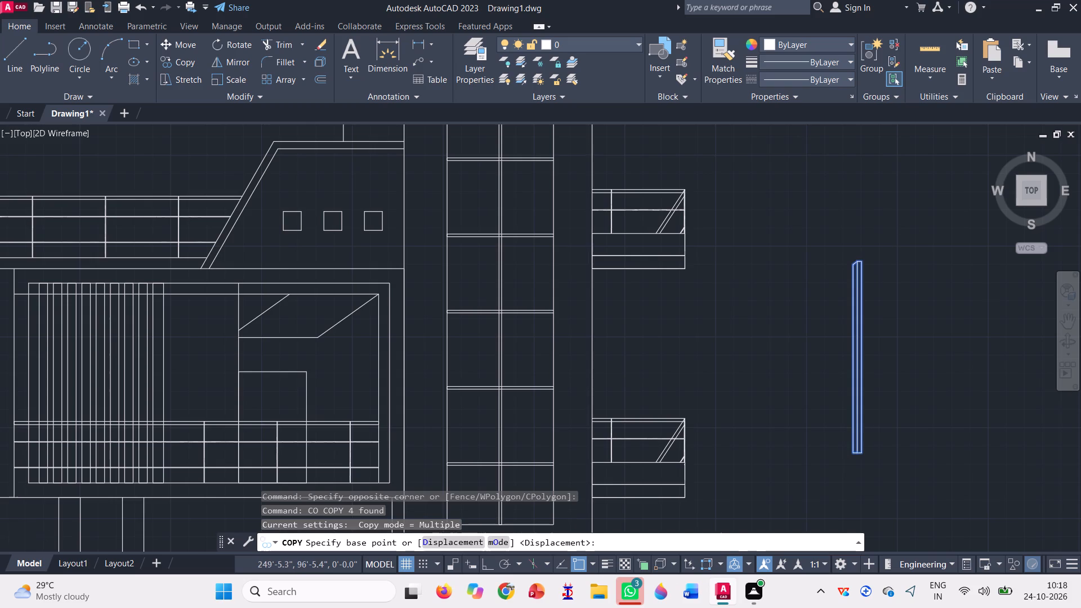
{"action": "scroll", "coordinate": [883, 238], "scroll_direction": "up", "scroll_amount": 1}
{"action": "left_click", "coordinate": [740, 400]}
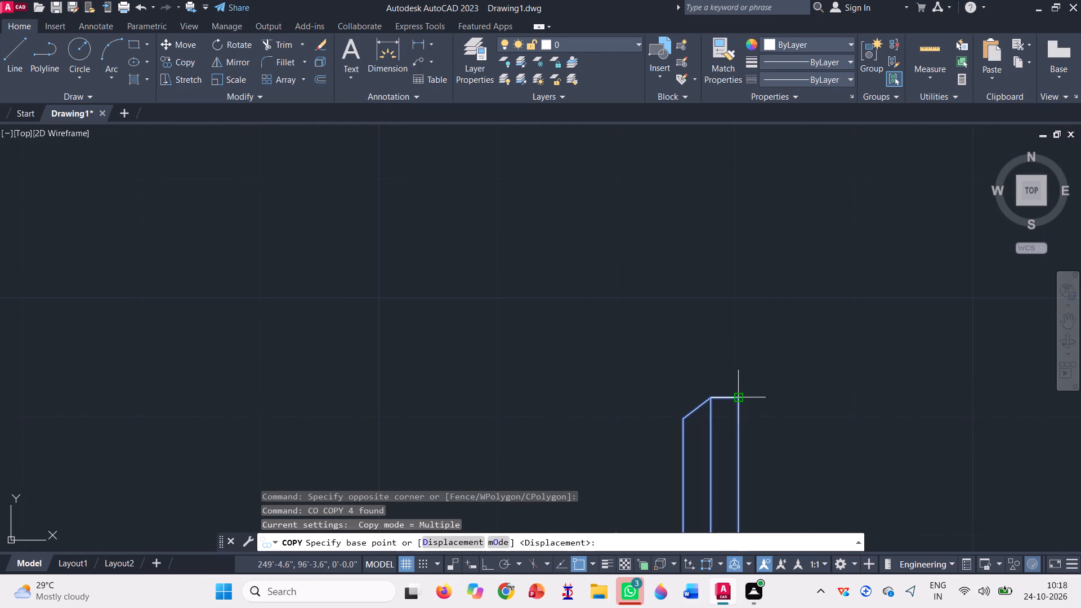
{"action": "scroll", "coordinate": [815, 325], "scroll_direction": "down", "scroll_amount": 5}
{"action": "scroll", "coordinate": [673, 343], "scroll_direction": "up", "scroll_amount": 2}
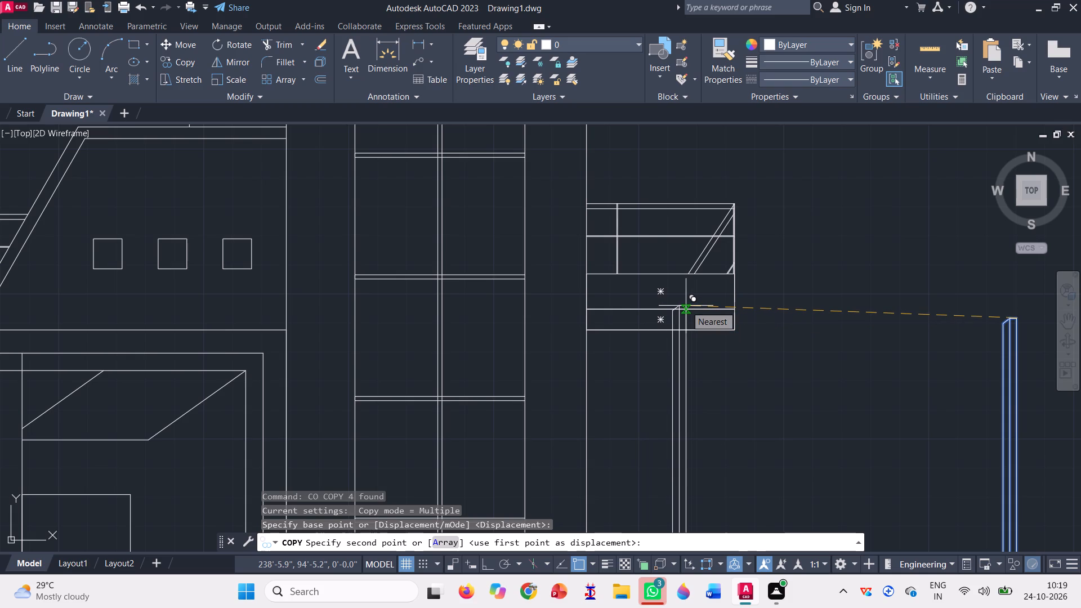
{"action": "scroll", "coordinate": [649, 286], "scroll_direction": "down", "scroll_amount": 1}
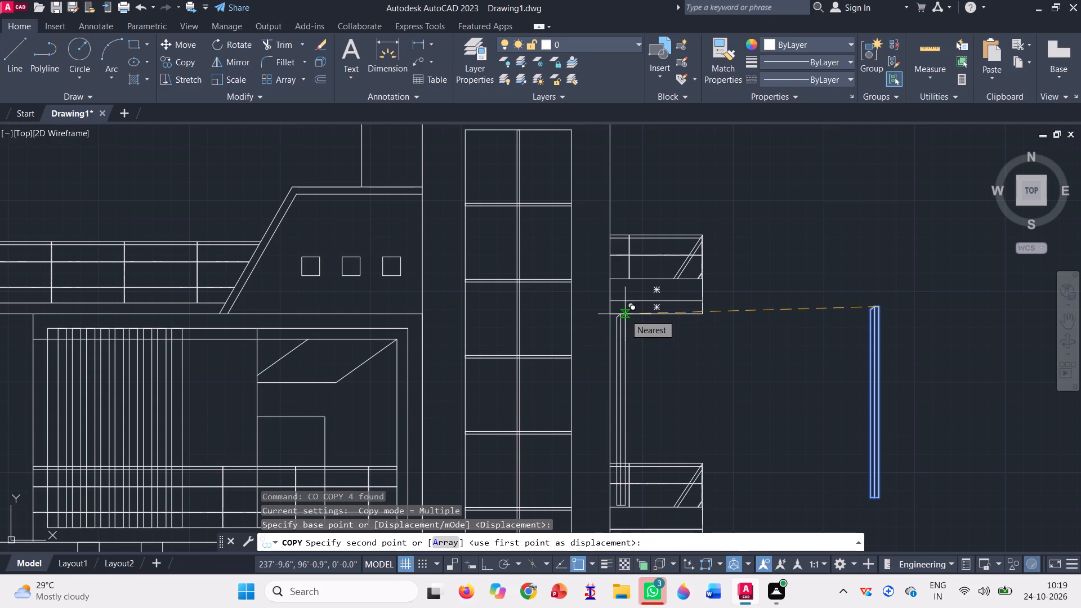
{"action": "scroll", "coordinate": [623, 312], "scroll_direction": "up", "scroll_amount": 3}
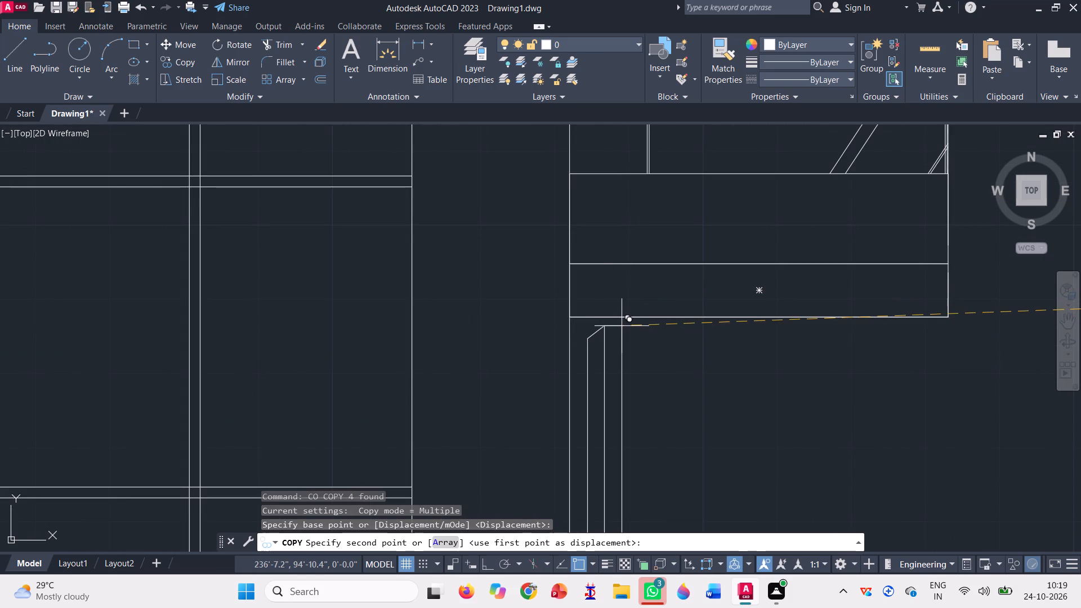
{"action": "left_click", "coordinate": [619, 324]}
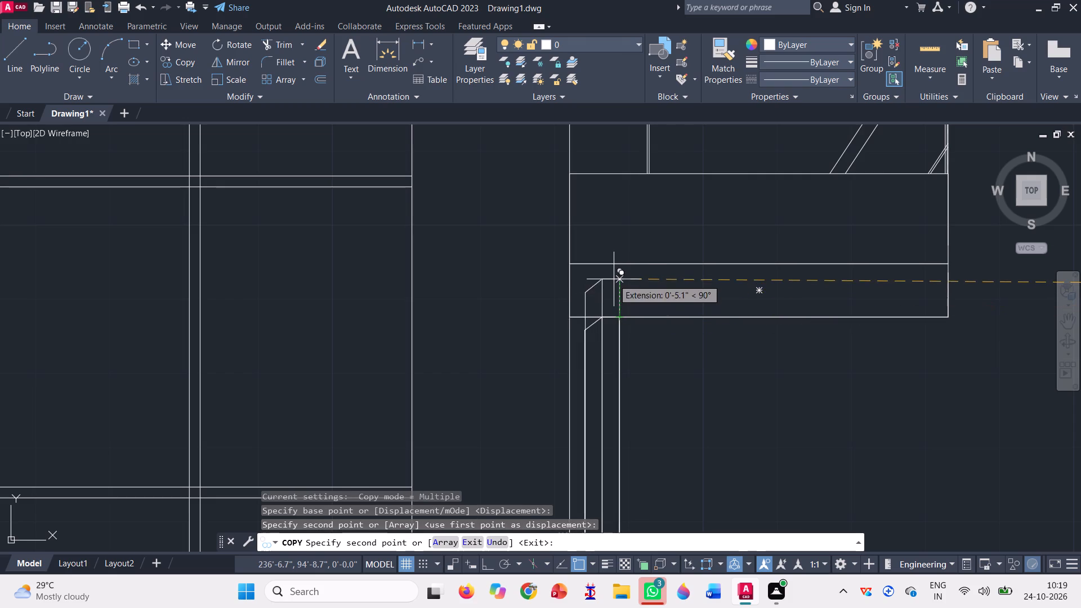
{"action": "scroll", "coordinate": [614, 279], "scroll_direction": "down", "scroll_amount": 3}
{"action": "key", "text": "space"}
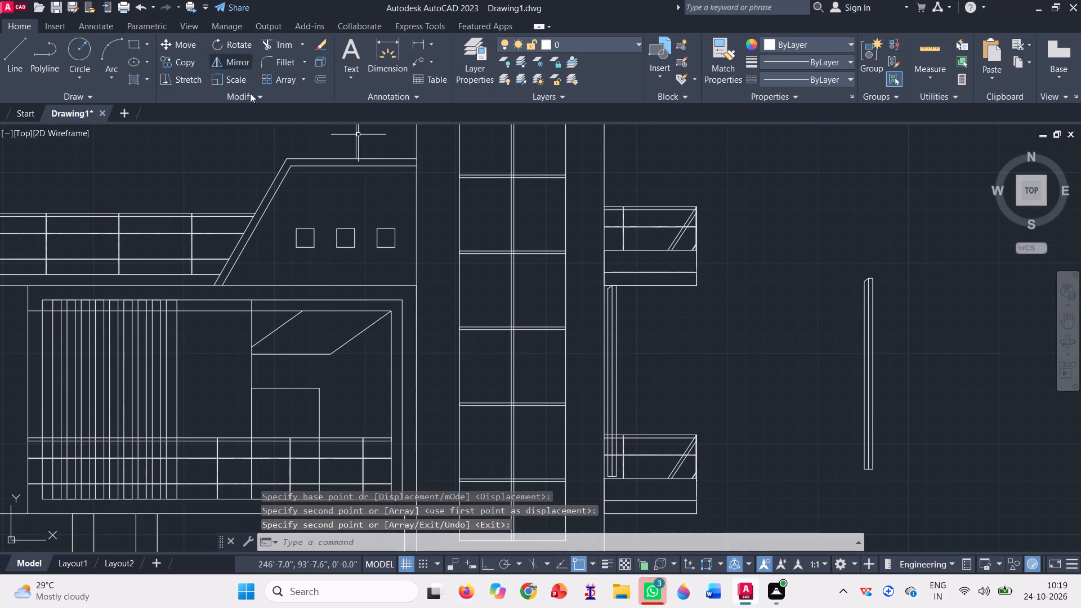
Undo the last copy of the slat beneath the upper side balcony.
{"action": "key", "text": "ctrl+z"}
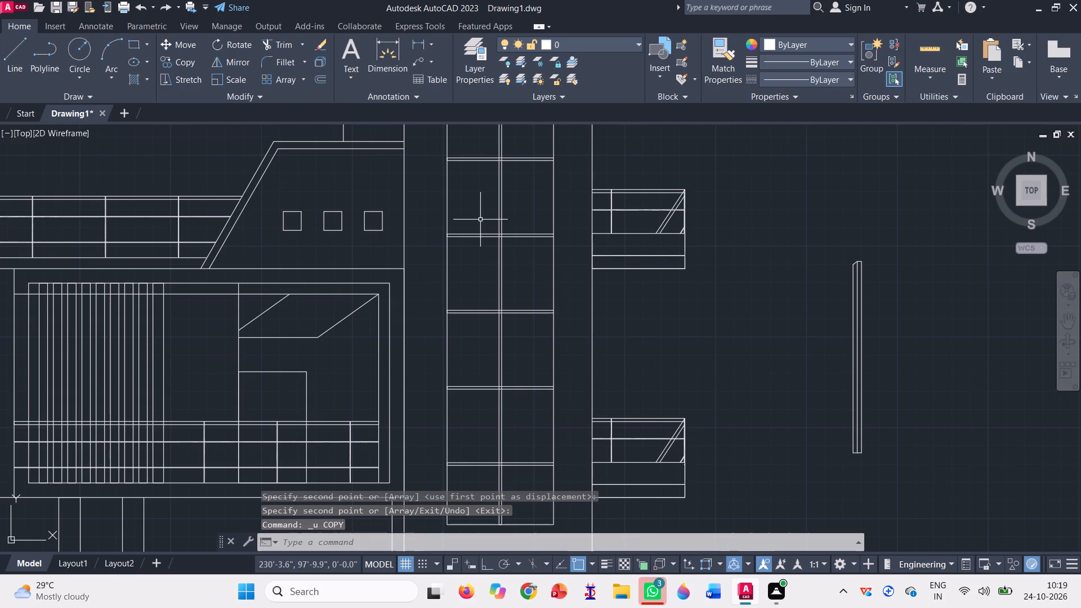
Copy the free-standing slat by its bottom-right corner onto the floor line of the lower side balcony, just beside the tower wall.
{"action": "left_click", "coordinate": [914, 495]}
{"action": "left_click", "coordinate": [833, 229]}
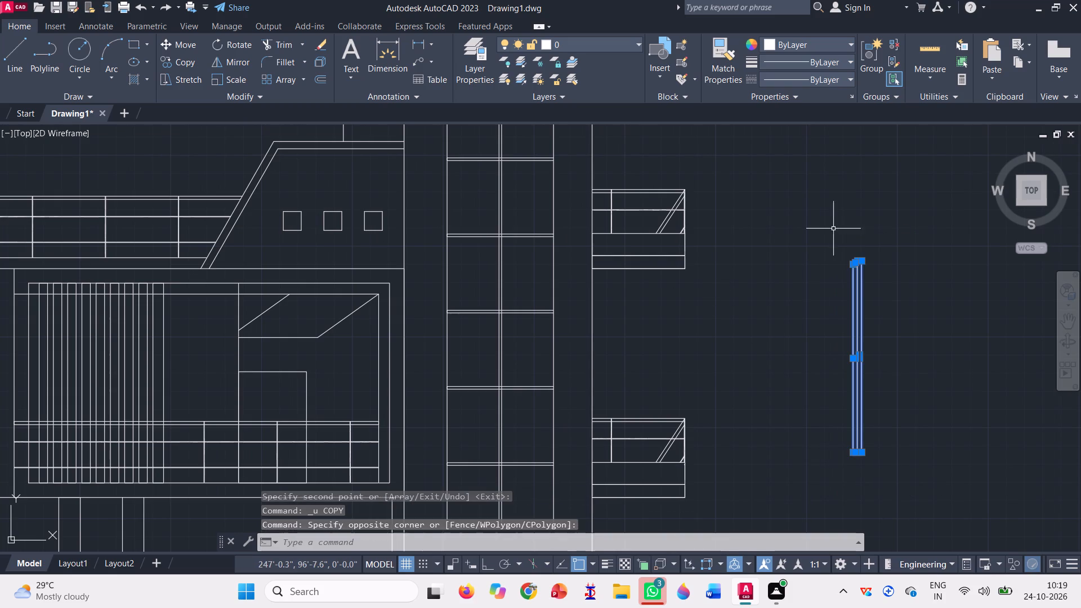
{"action": "type", "text": "co"}
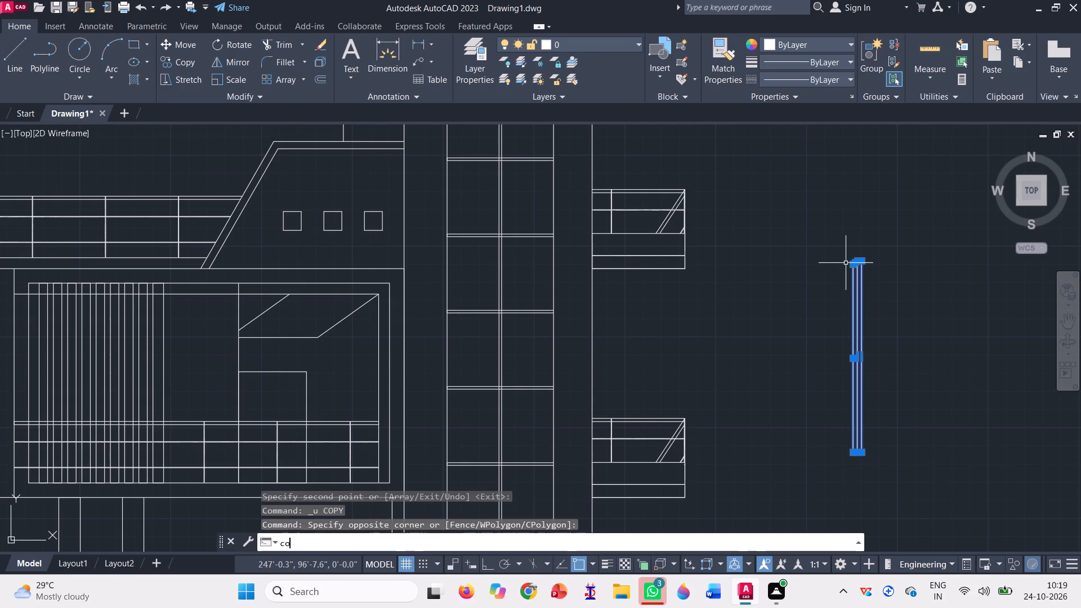
{"action": "key", "text": "space"}
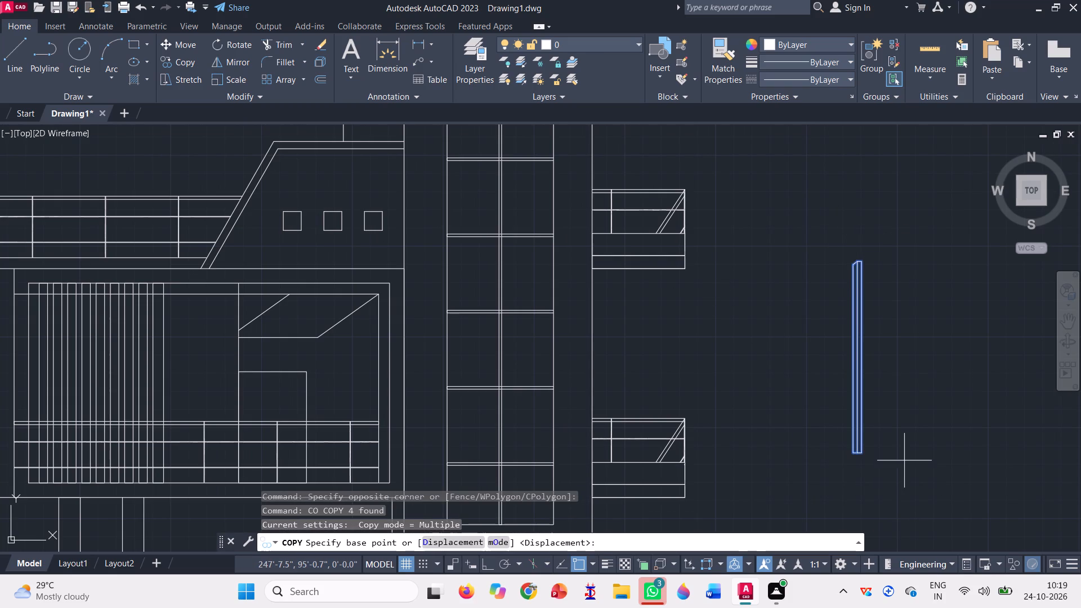
{"action": "scroll", "coordinate": [845, 451], "scroll_direction": "up", "scroll_amount": 3}
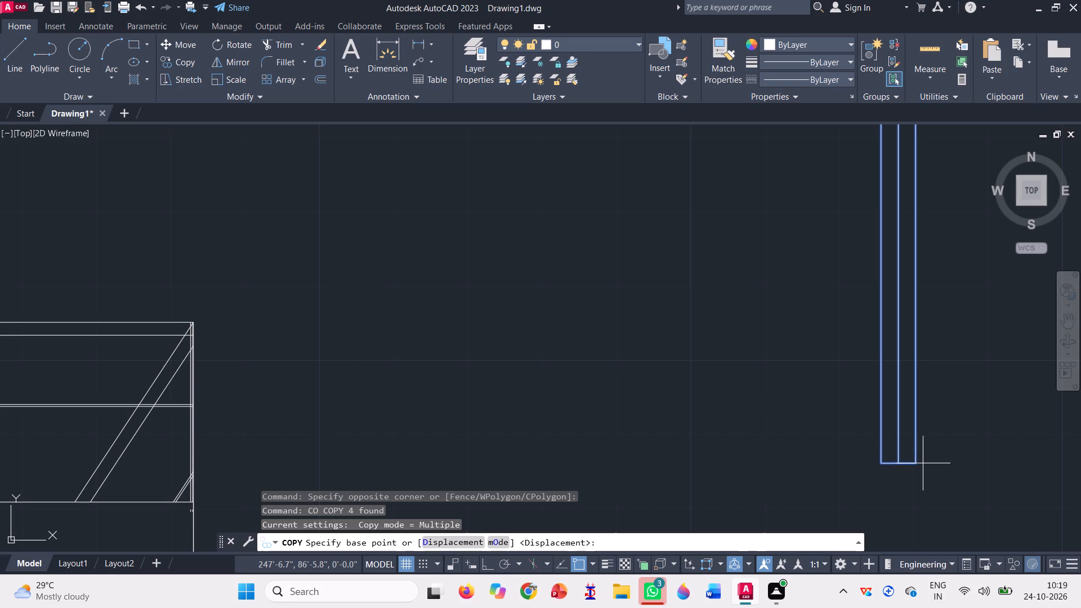
{"action": "left_click", "coordinate": [914, 461]}
{"action": "scroll", "coordinate": [947, 428], "scroll_direction": "down", "scroll_amount": 2}
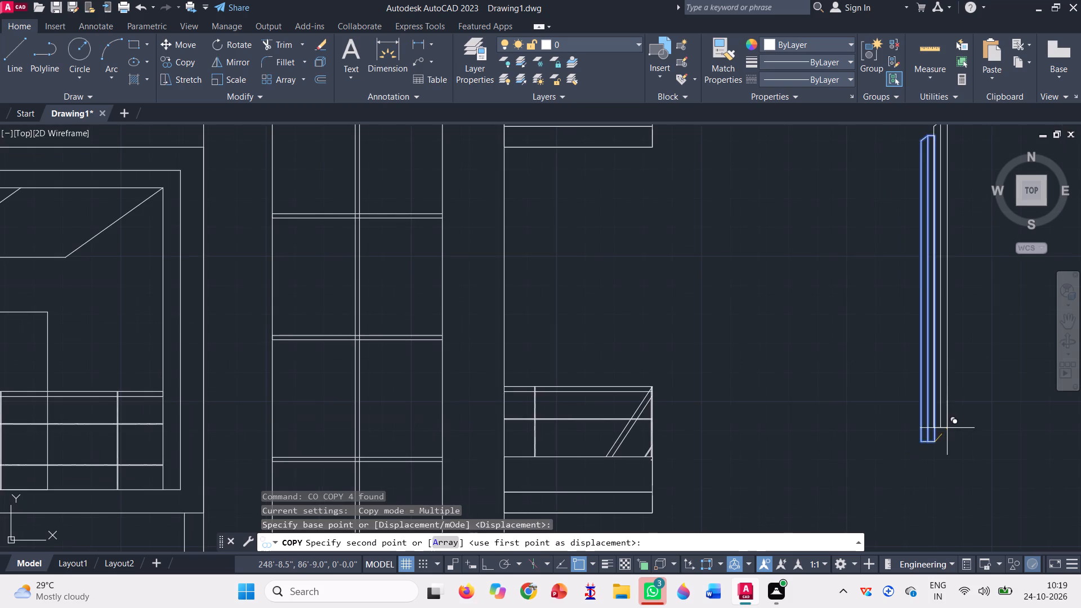
{"action": "scroll", "coordinate": [527, 454], "scroll_direction": "up", "scroll_amount": 2}
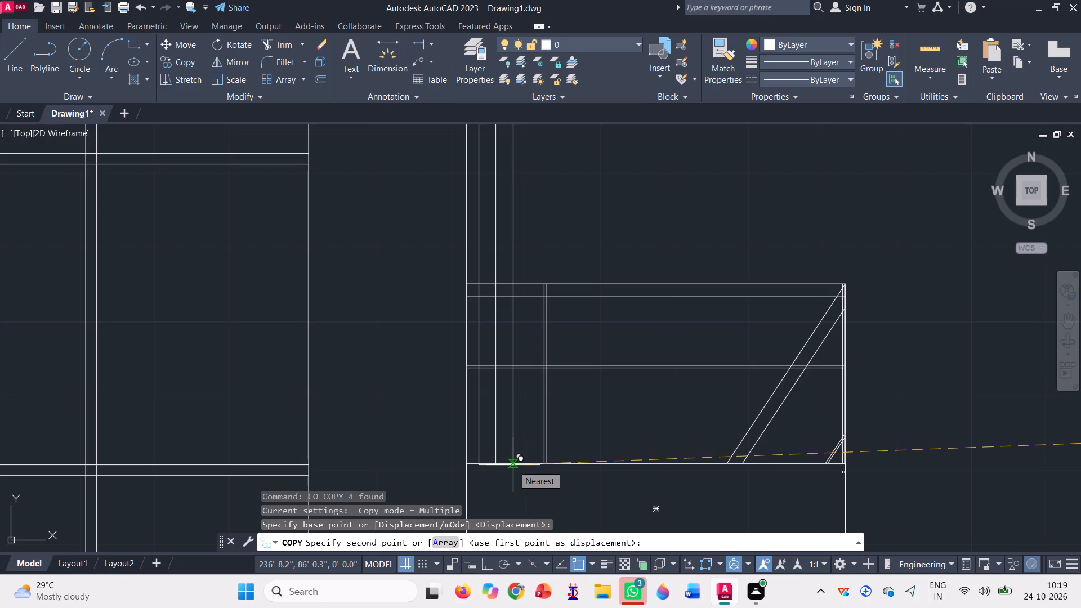
{"action": "left_click", "coordinate": [504, 464]}
{"action": "scroll", "coordinate": [531, 459], "scroll_direction": "down", "scroll_amount": 2}
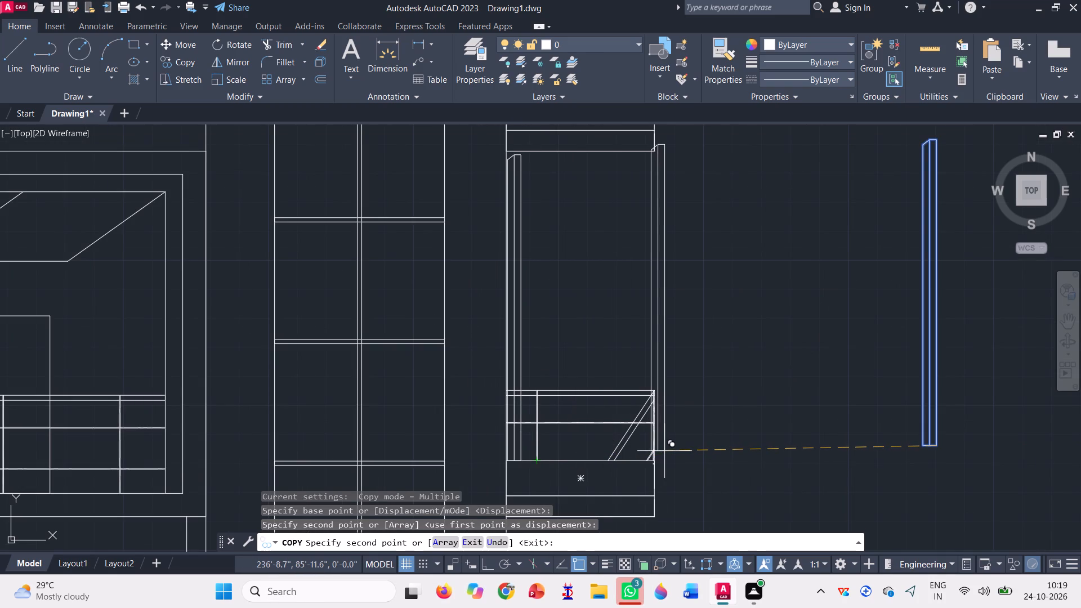
{"action": "key", "text": "Escape"}
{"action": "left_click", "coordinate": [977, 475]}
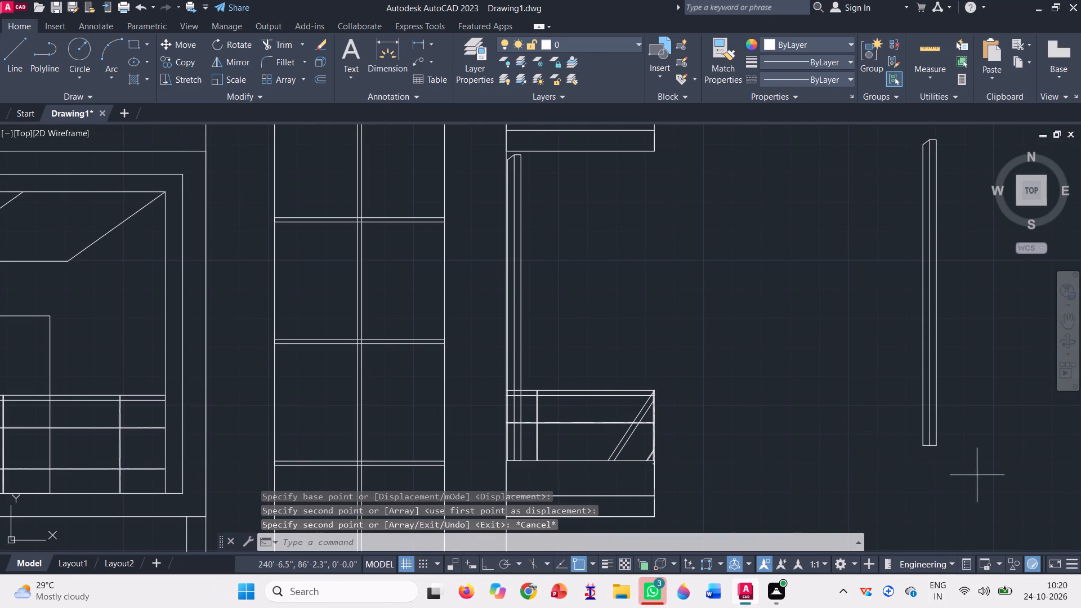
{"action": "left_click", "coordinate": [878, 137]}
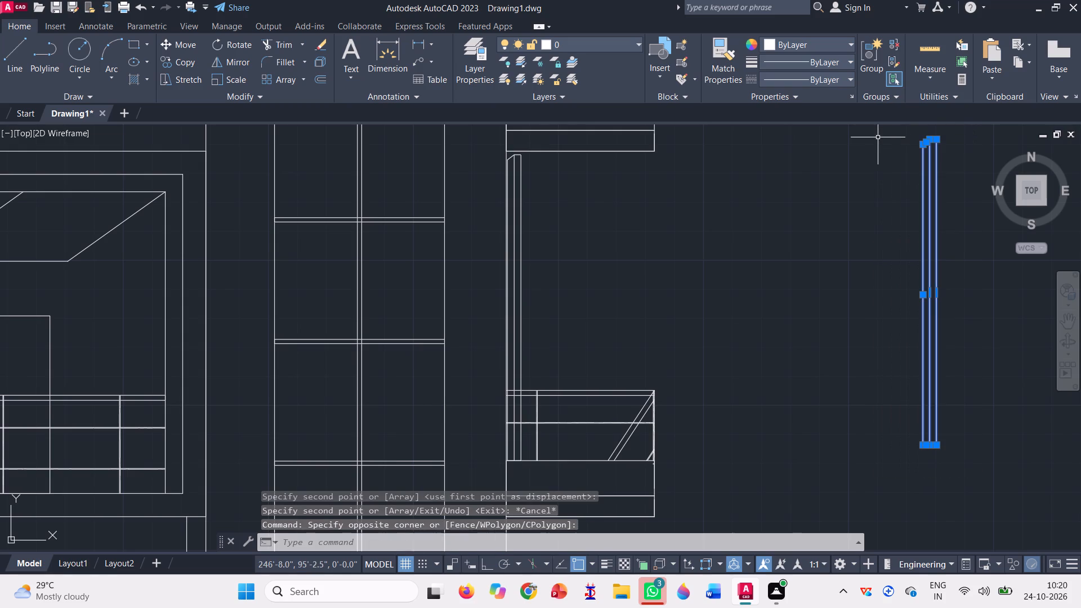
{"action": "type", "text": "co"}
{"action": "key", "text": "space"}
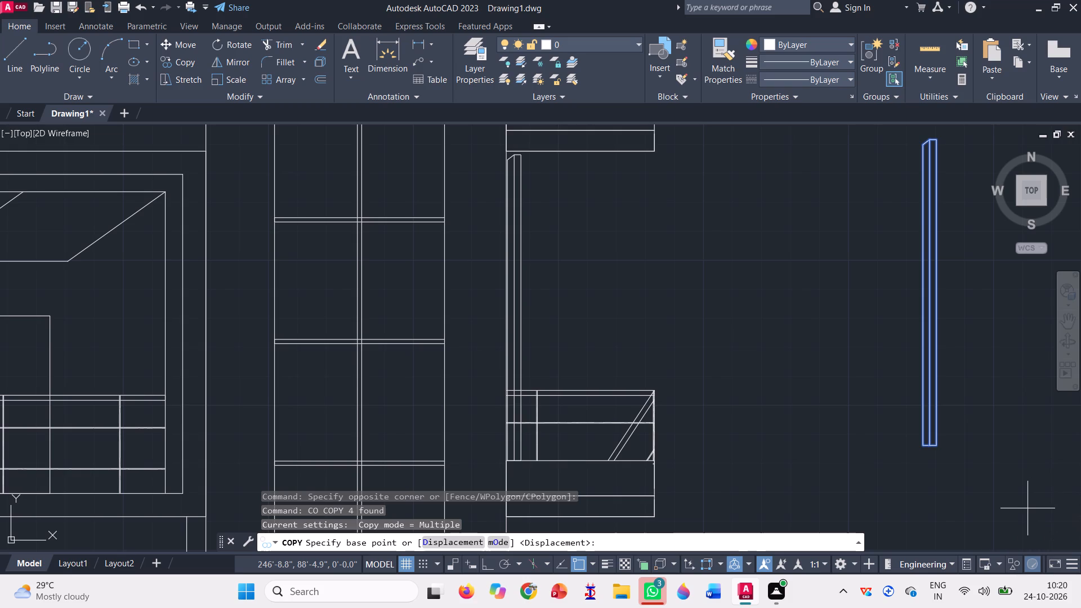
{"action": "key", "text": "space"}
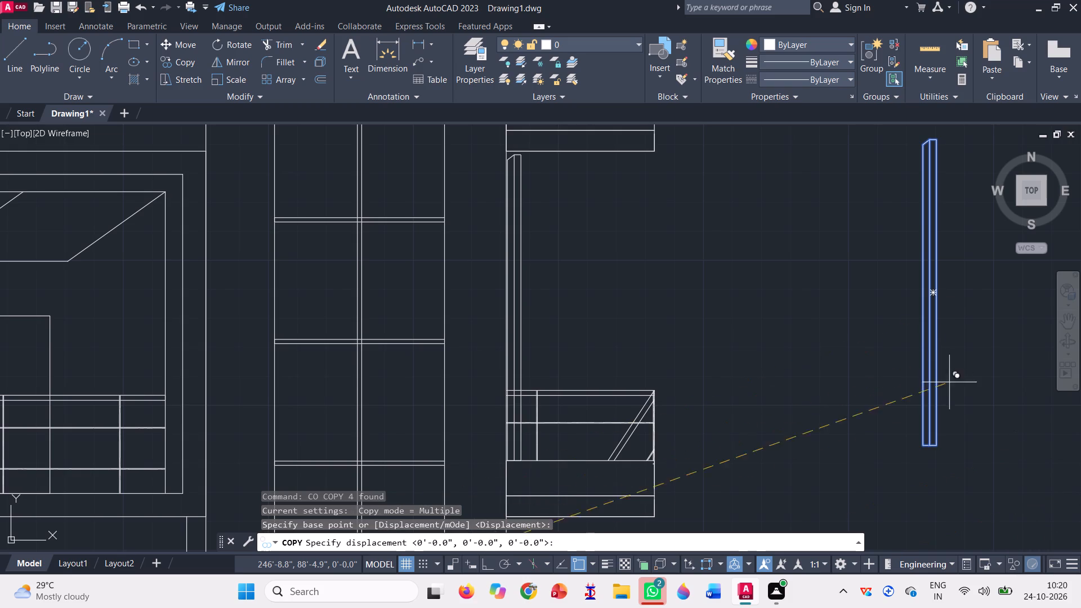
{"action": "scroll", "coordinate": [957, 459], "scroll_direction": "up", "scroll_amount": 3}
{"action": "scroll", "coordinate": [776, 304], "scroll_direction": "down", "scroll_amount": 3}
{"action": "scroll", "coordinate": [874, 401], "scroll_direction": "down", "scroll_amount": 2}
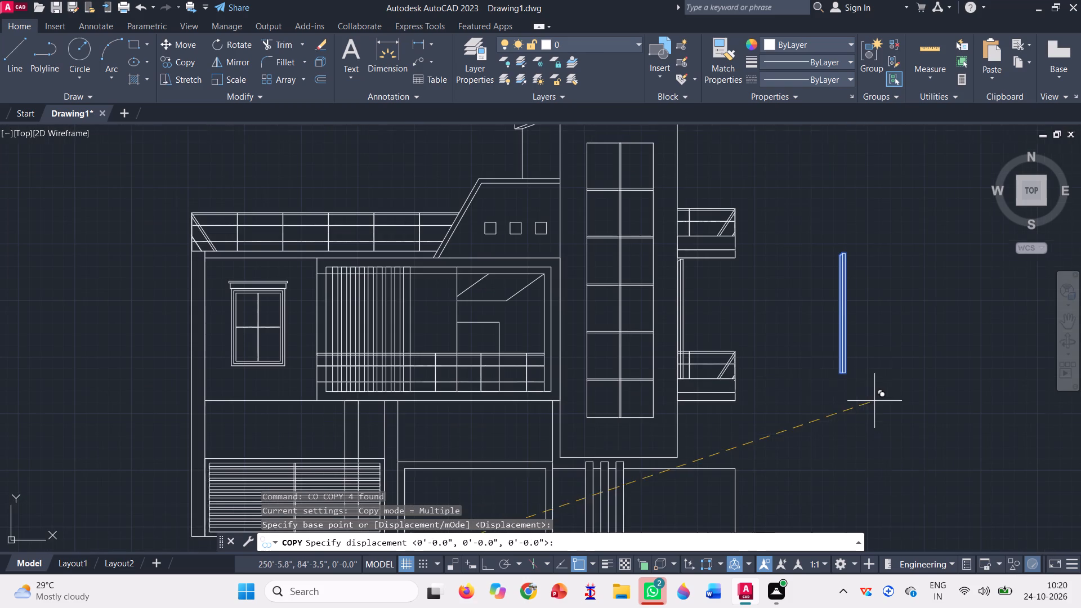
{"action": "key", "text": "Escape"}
Copy the free-standing slat by its bottom-left corner onto the lower balcony's floor line, a small gap outward from the first placed slat.
{"action": "left_click", "coordinate": [867, 394]}
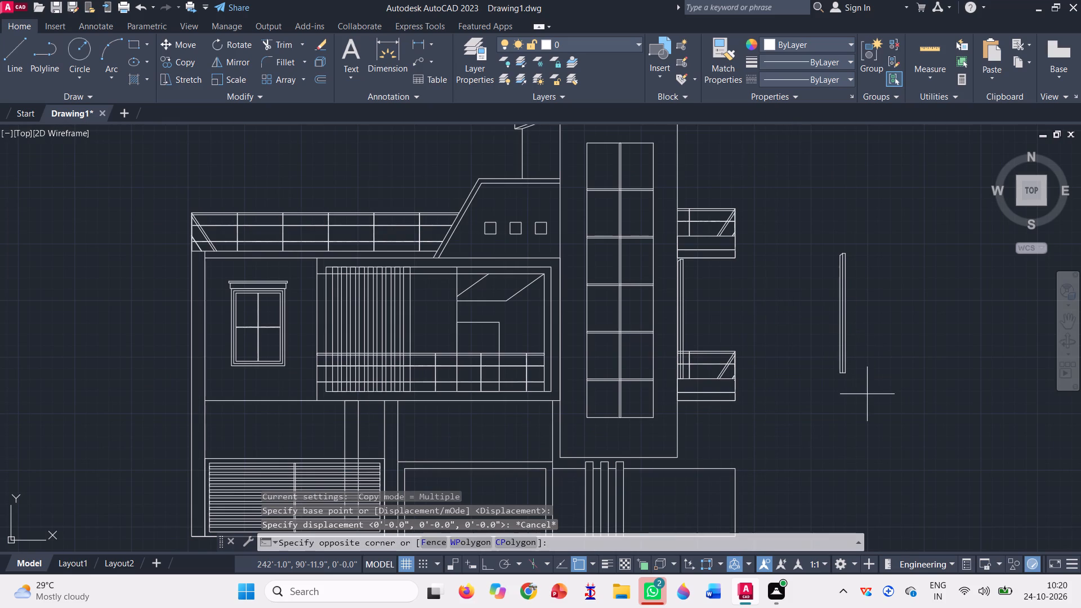
{"action": "left_click", "coordinate": [810, 213]}
{"action": "key", "text": "c"}
{"action": "key", "text": "o"}
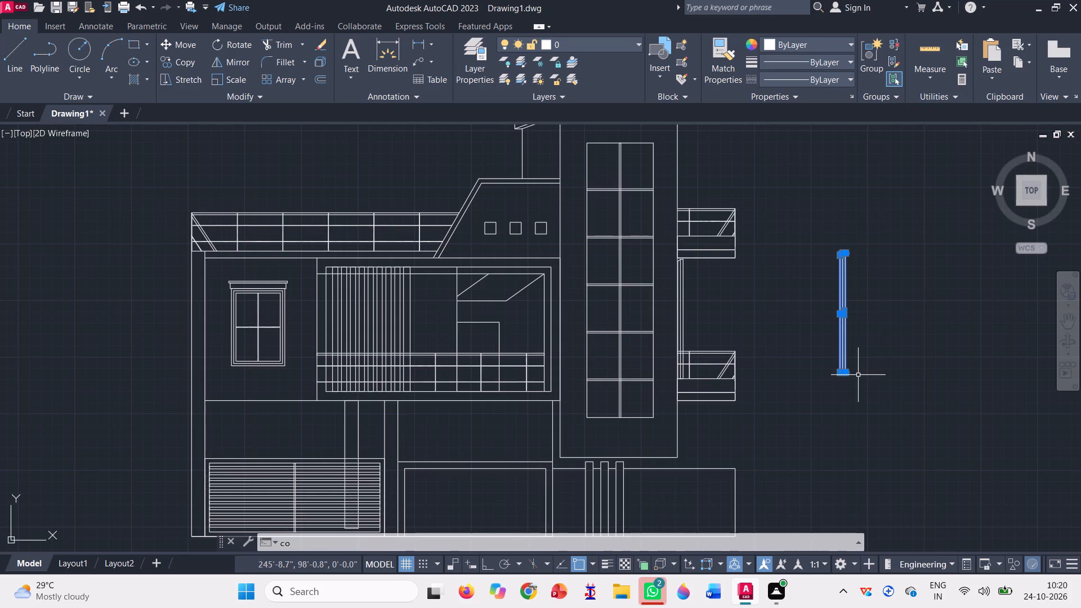
{"action": "key", "text": "space"}
{"action": "scroll", "coordinate": [856, 374], "scroll_direction": "up", "scroll_amount": 3}
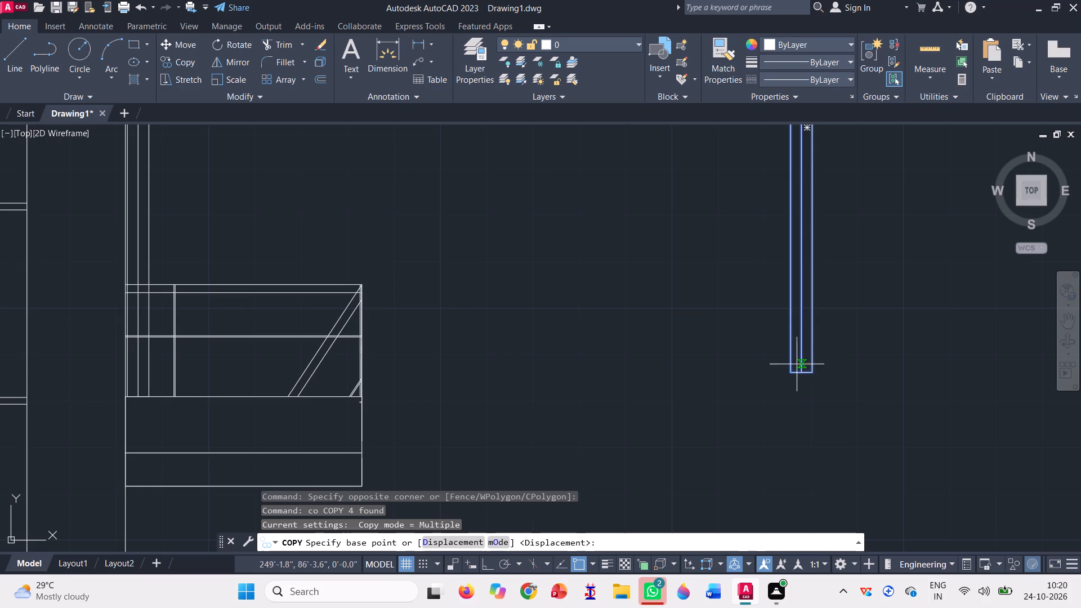
{"action": "scroll", "coordinate": [794, 375], "scroll_direction": "up", "scroll_amount": 4}
{"action": "left_click", "coordinate": [771, 363]}
{"action": "scroll", "coordinate": [844, 395], "scroll_direction": "down", "scroll_amount": 5}
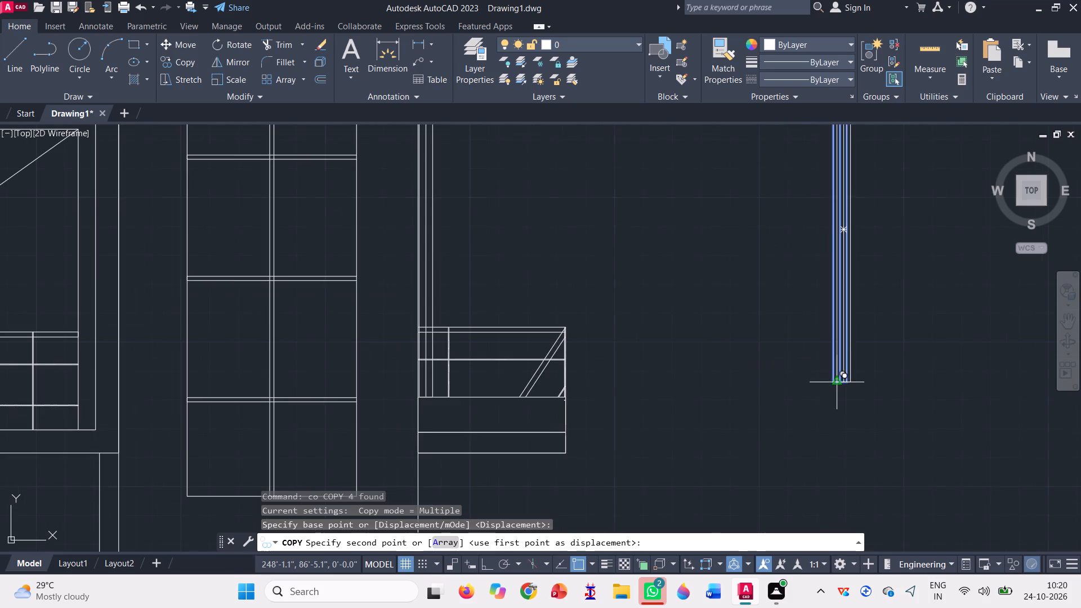
{"action": "scroll", "coordinate": [430, 391], "scroll_direction": "up", "scroll_amount": 5}
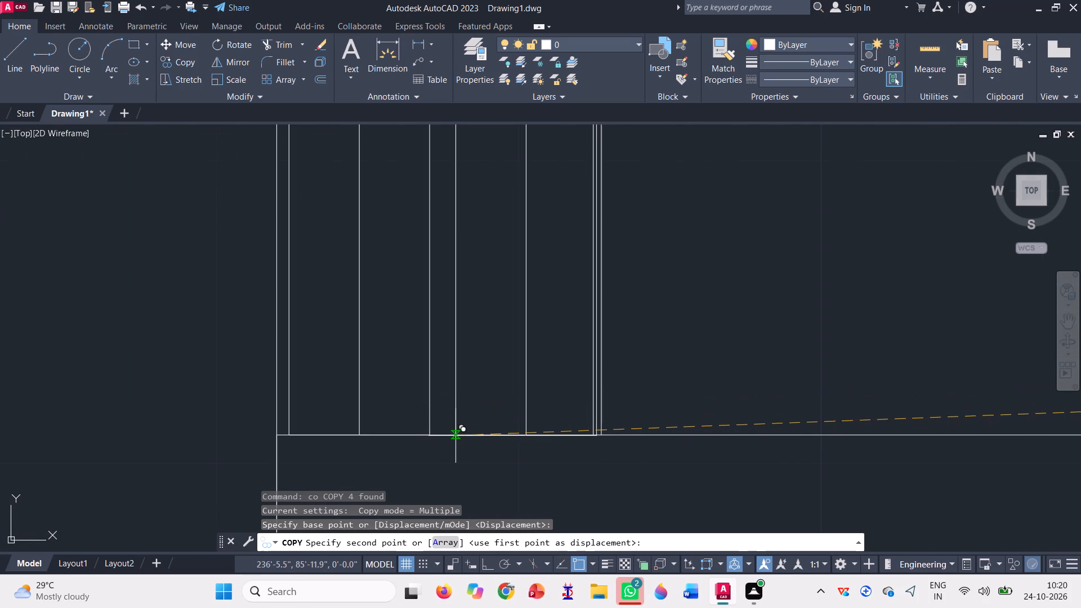
{"action": "left_click", "coordinate": [453, 434]}
{"action": "scroll", "coordinate": [458, 449], "scroll_direction": "down", "scroll_amount": 4}
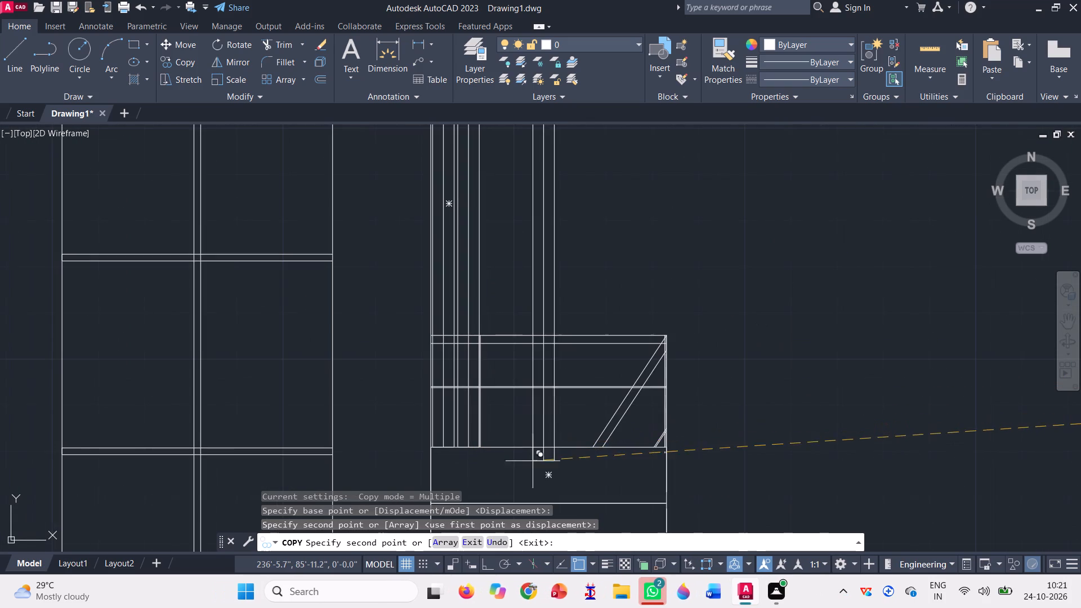
{"action": "key", "text": "space"}
Copy the second placed slat, based at the first slat's top-right corner, to add two more evenly spaced slats outward from the tower.
{"action": "scroll", "coordinate": [638, 459], "scroll_direction": "down", "scroll_amount": 1}
{"action": "scroll", "coordinate": [506, 111], "scroll_direction": "up", "scroll_amount": 3}
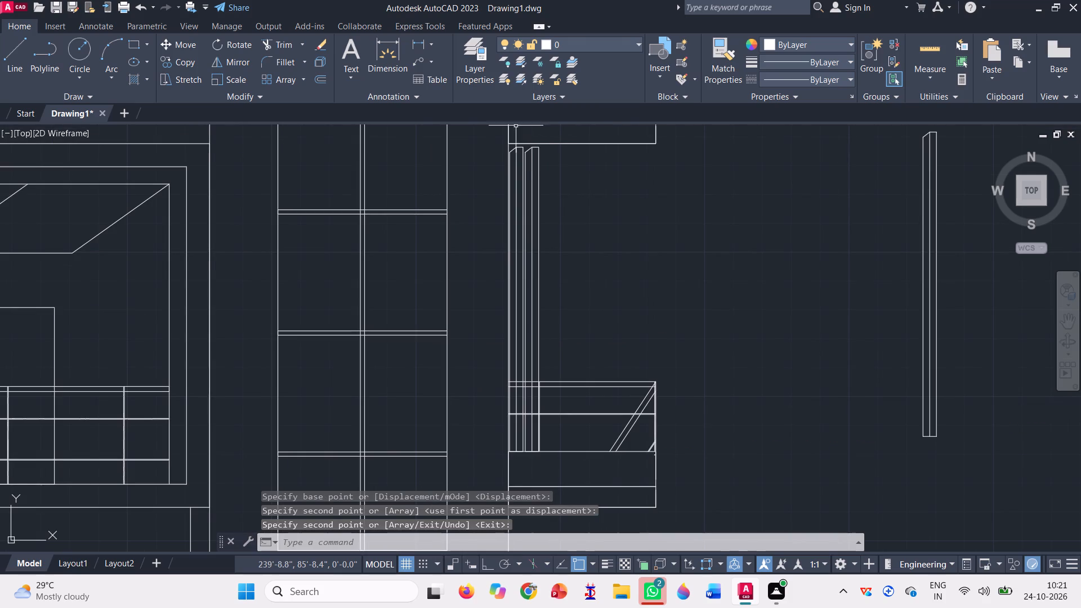
{"action": "scroll", "coordinate": [529, 140], "scroll_direction": "up", "scroll_amount": 3}
{"action": "left_click", "coordinate": [579, 250]}
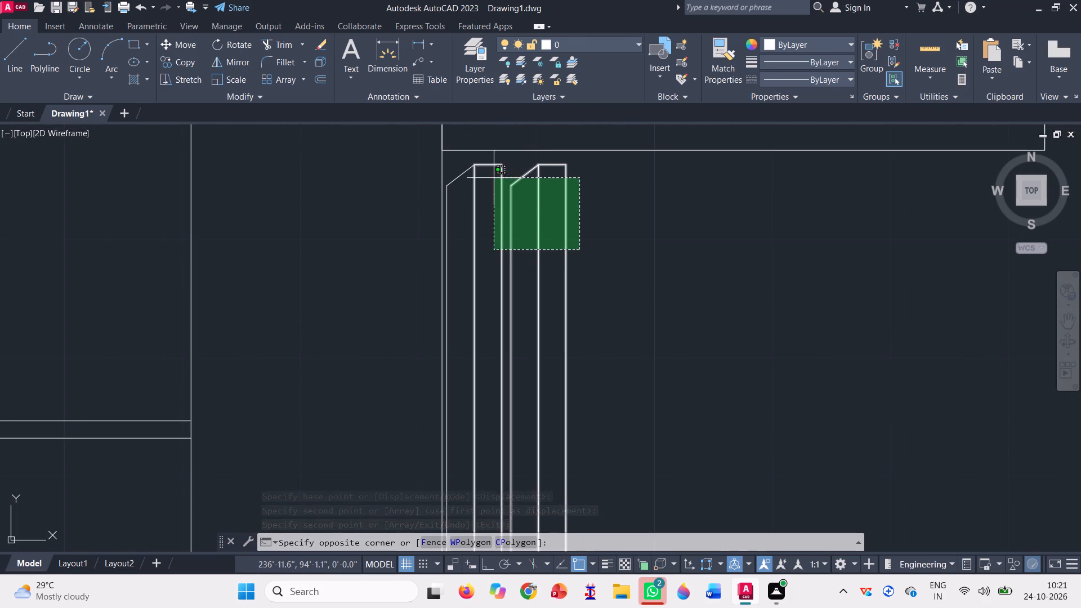
{"action": "scroll", "coordinate": [513, 179], "scroll_direction": "up", "scroll_amount": 3}
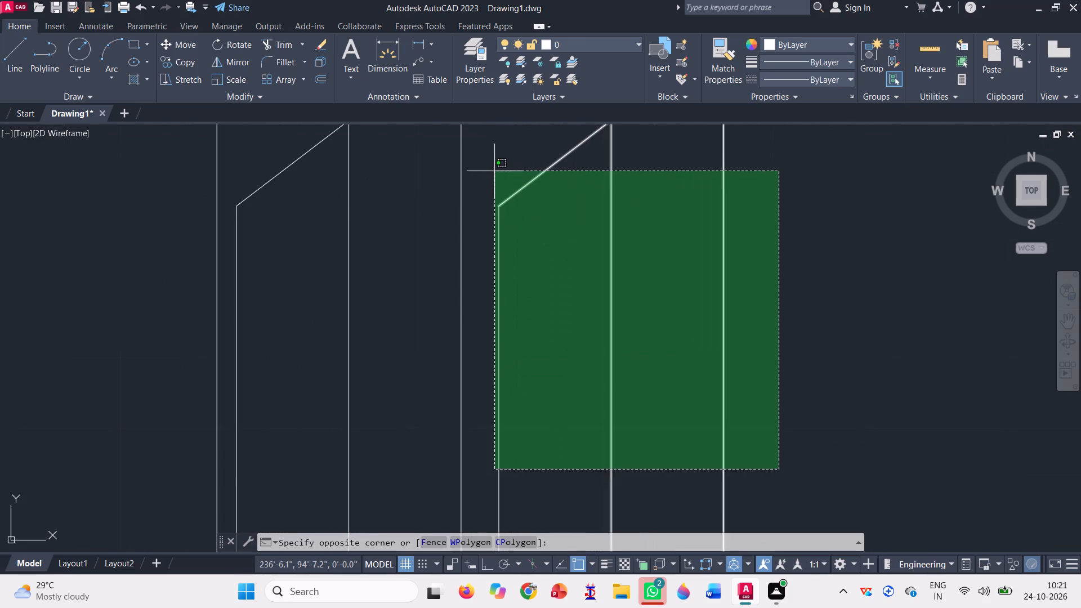
{"action": "left_click", "coordinate": [484, 168]}
{"action": "scroll", "coordinate": [504, 186], "scroll_direction": "down", "scroll_amount": 6}
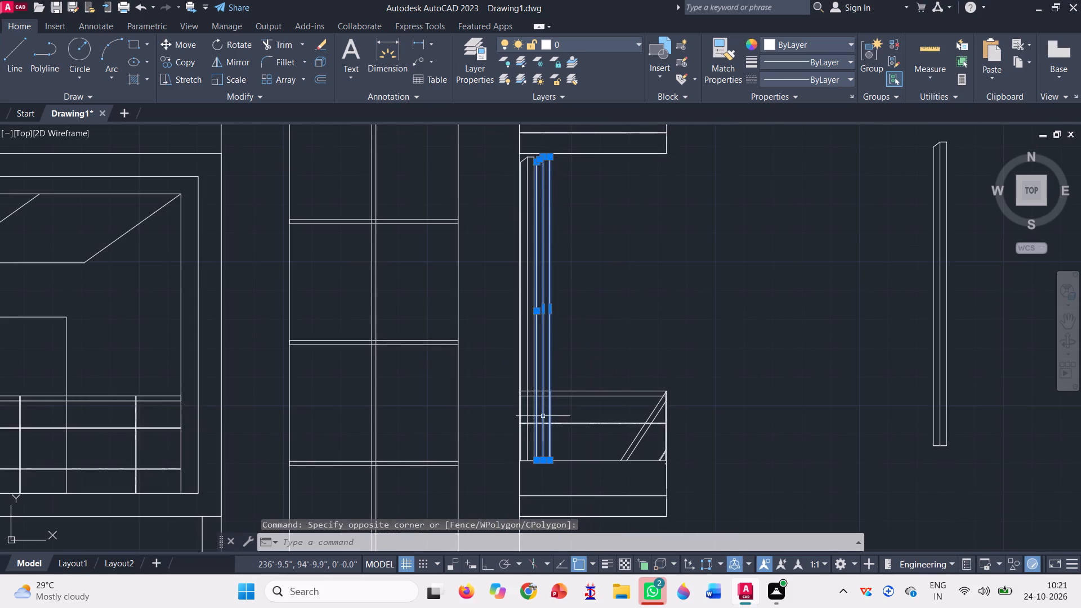
{"action": "key", "text": "c"}
{"action": "type", "text": "o"}
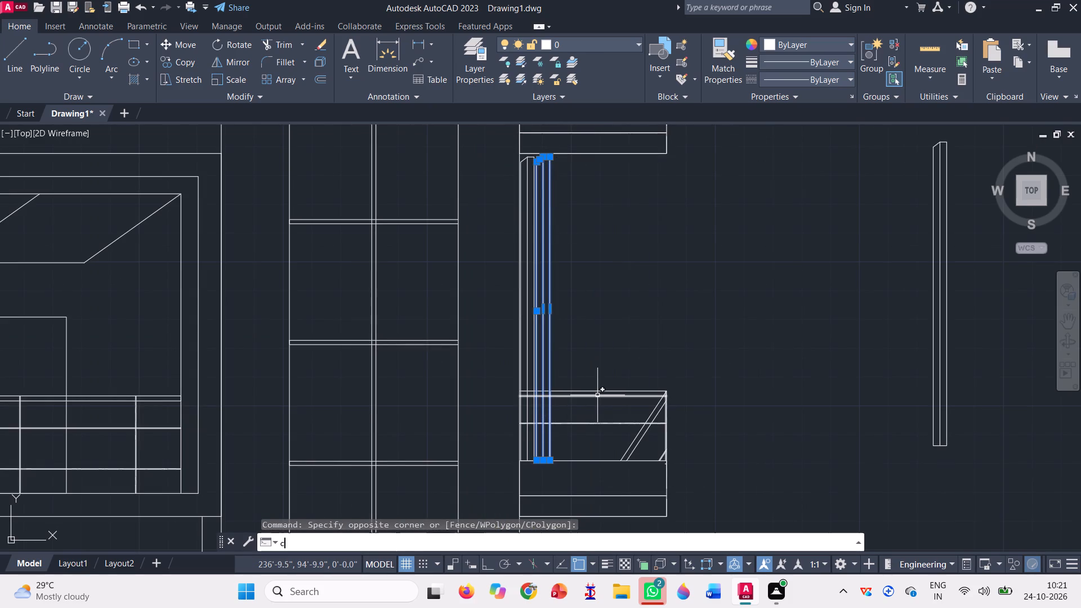
{"action": "key", "text": "space"}
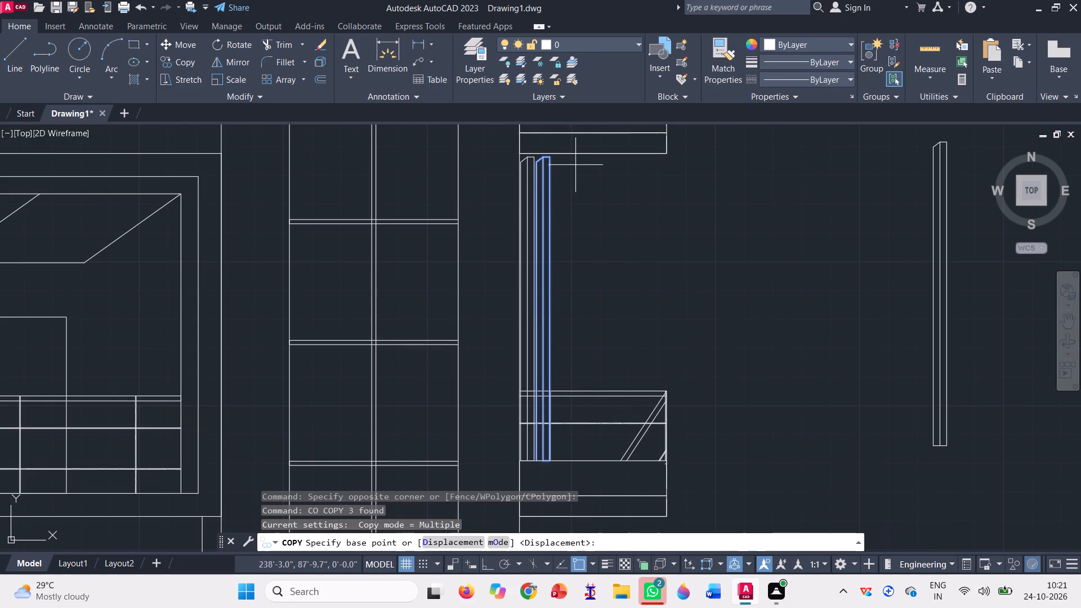
{"action": "scroll", "coordinate": [558, 144], "scroll_direction": "up", "scroll_amount": 3}
{"action": "scroll", "coordinate": [473, 193], "scroll_direction": "up", "scroll_amount": 2}
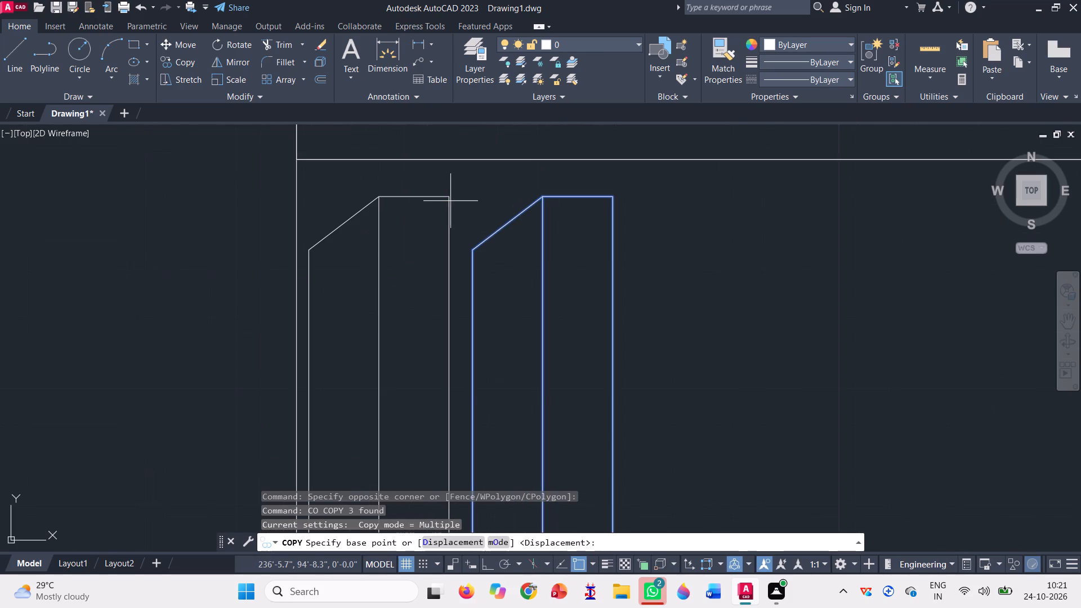
{"action": "left_click", "coordinate": [446, 198]}
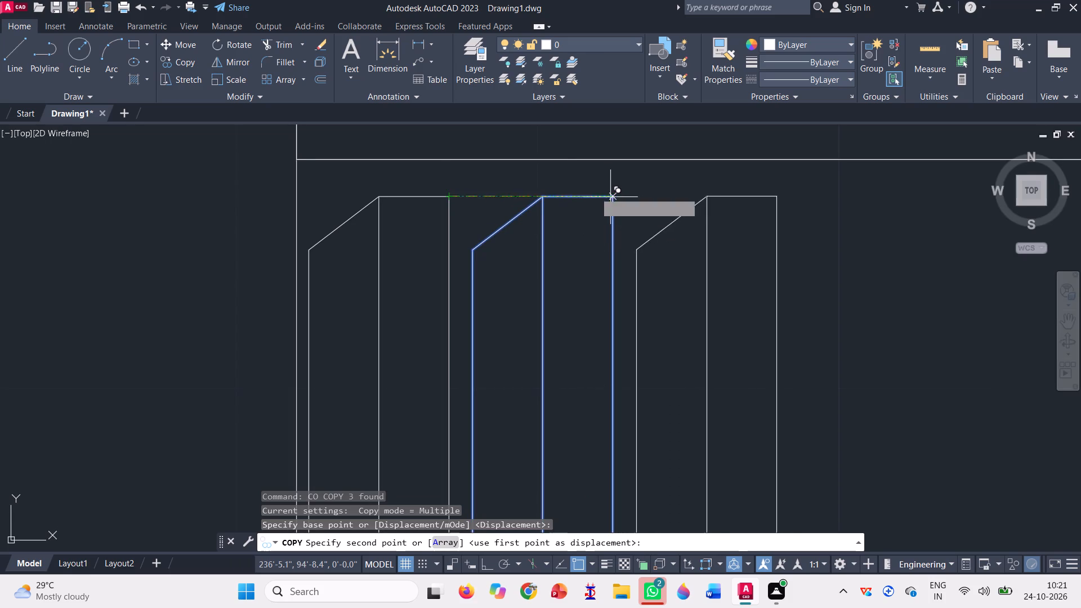
{"action": "left_click", "coordinate": [613, 195]}
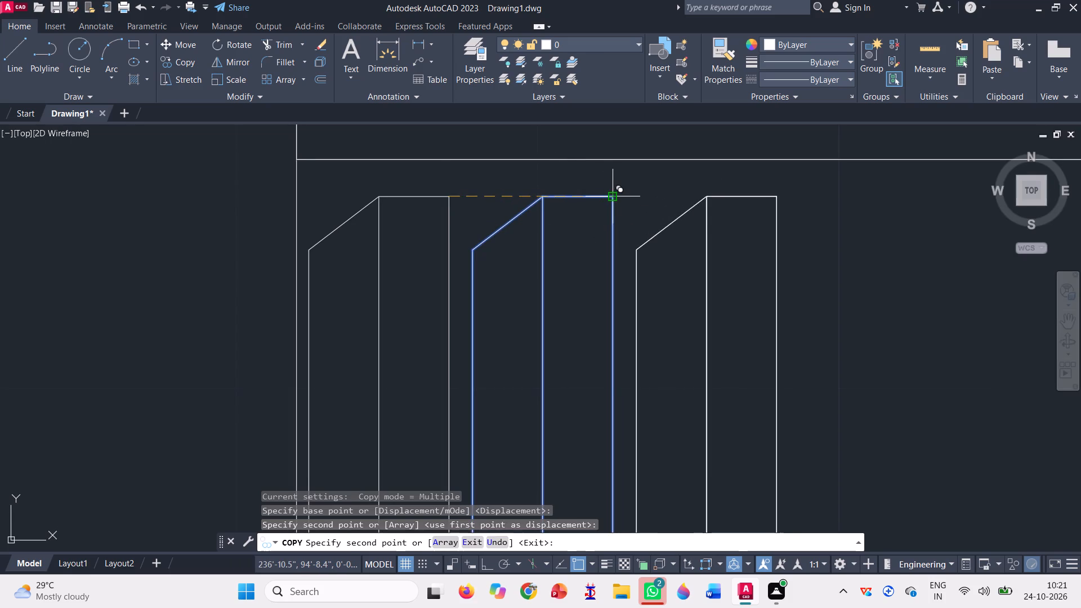
{"action": "left_click", "coordinate": [776, 198]}
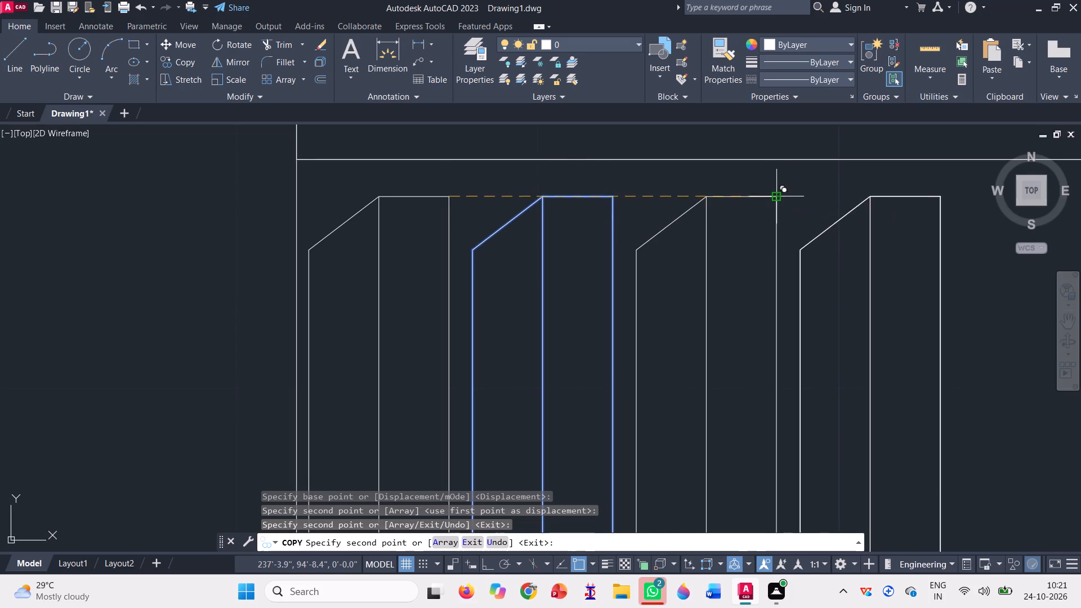
Place five more slat copies at each successive slat's top-right corner, filling the row to the balconies' outer edge.
{"action": "scroll", "coordinate": [622, 184], "scroll_direction": "down", "scroll_amount": 4}
{"action": "scroll", "coordinate": [681, 176], "scroll_direction": "up", "scroll_amount": 3}
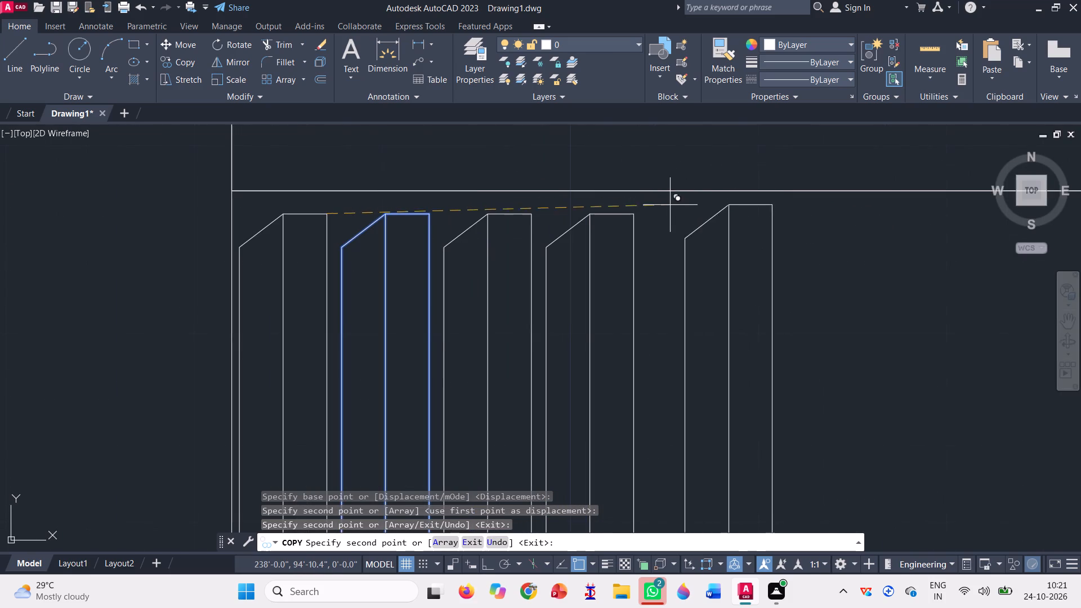
{"action": "left_click", "coordinate": [634, 211]}
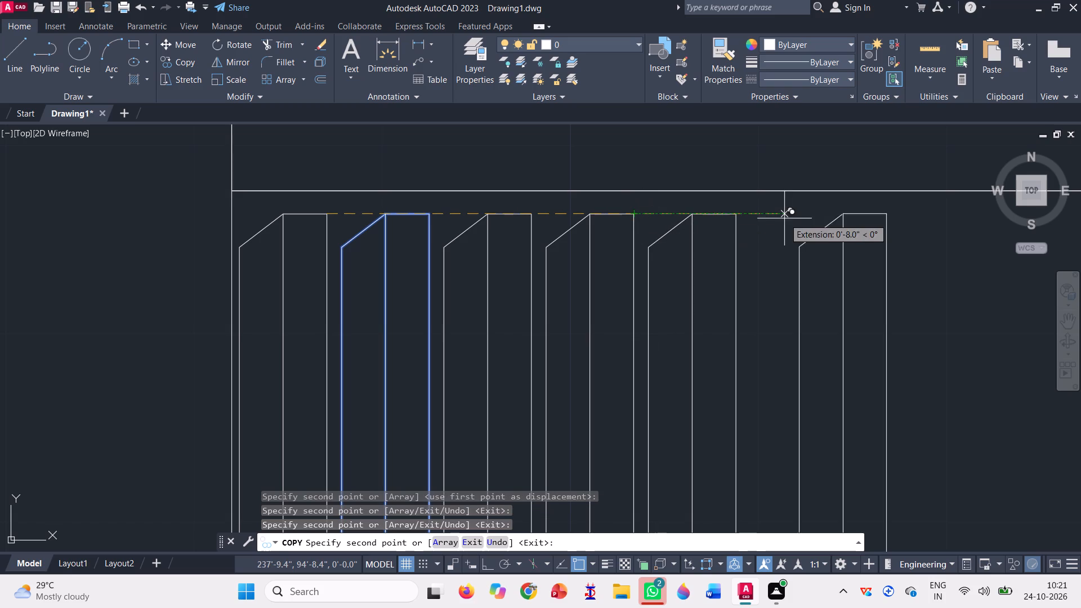
{"action": "left_click", "coordinate": [737, 210]}
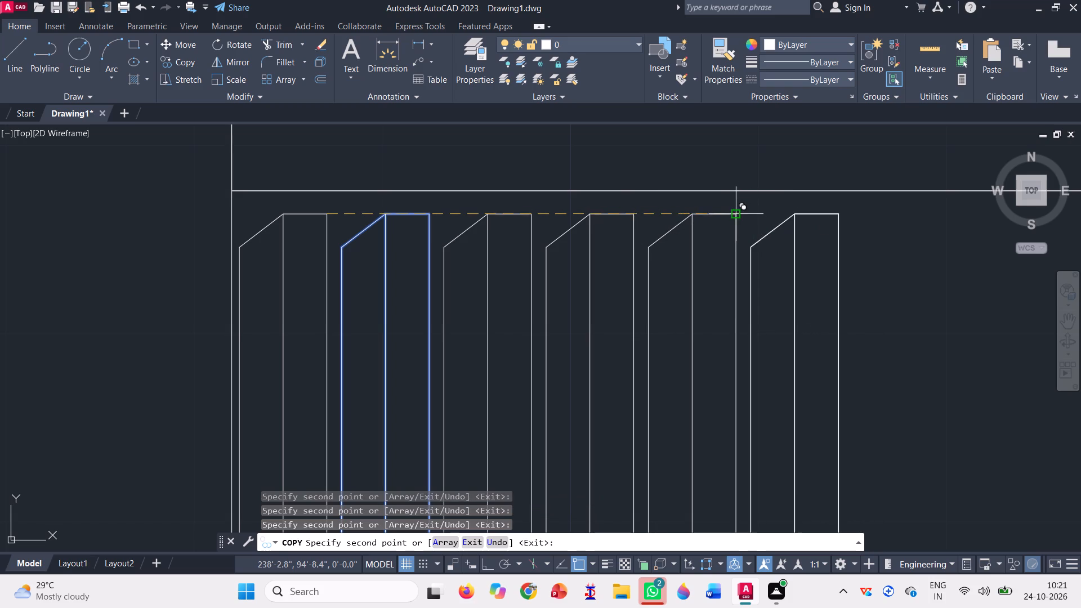
{"action": "scroll", "coordinate": [636, 199], "scroll_direction": "down", "scroll_amount": 2}
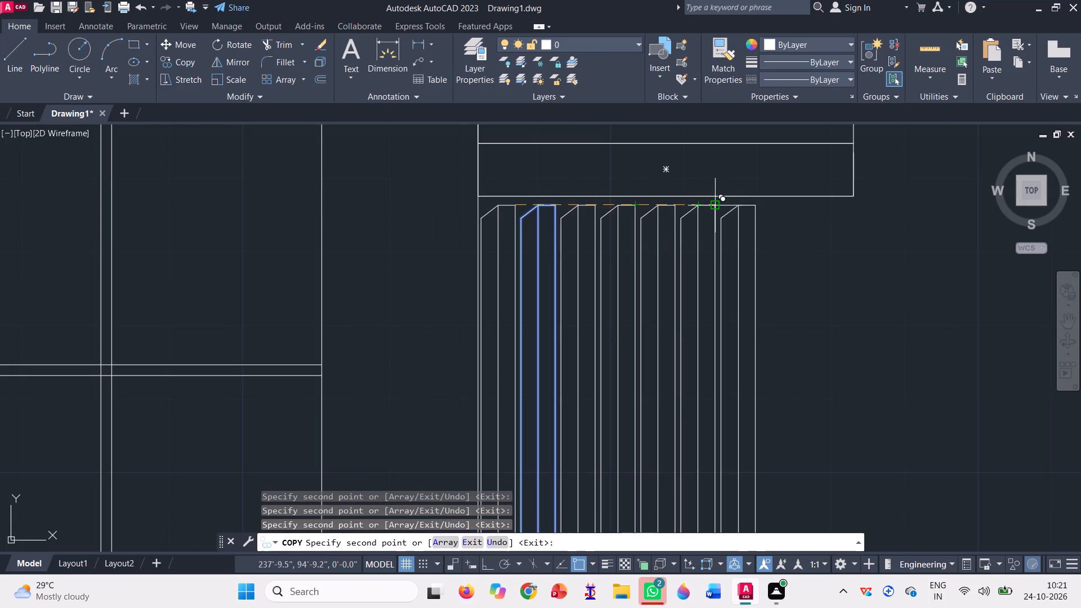
{"action": "left_click", "coordinate": [718, 202]}
{"action": "left_click", "coordinate": [755, 203]}
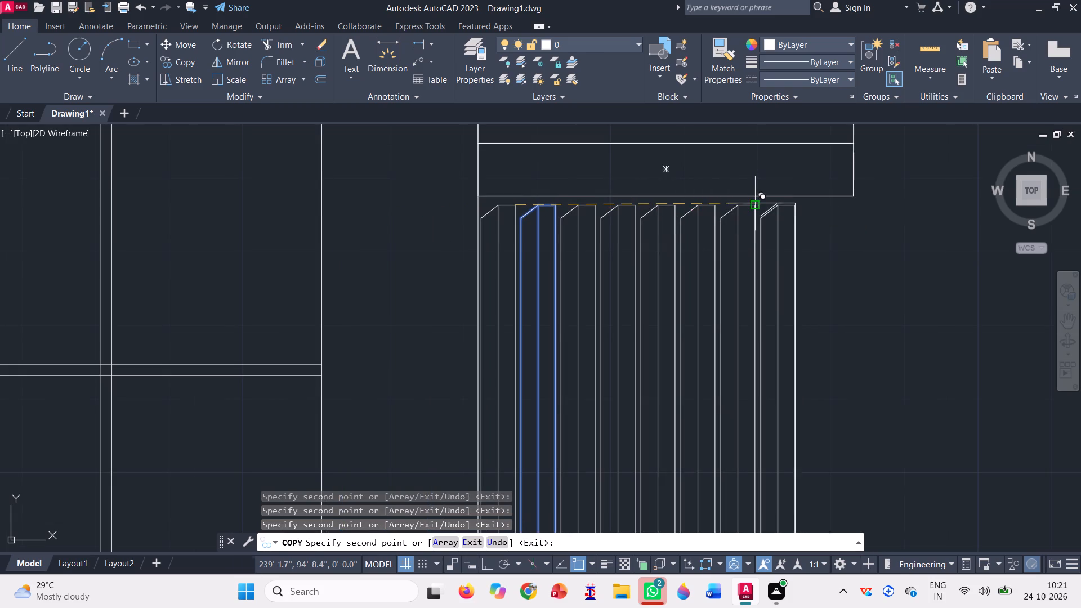
{"action": "left_click", "coordinate": [794, 207]}
{"action": "scroll", "coordinate": [787, 196], "scroll_direction": "down", "scroll_amount": 2}
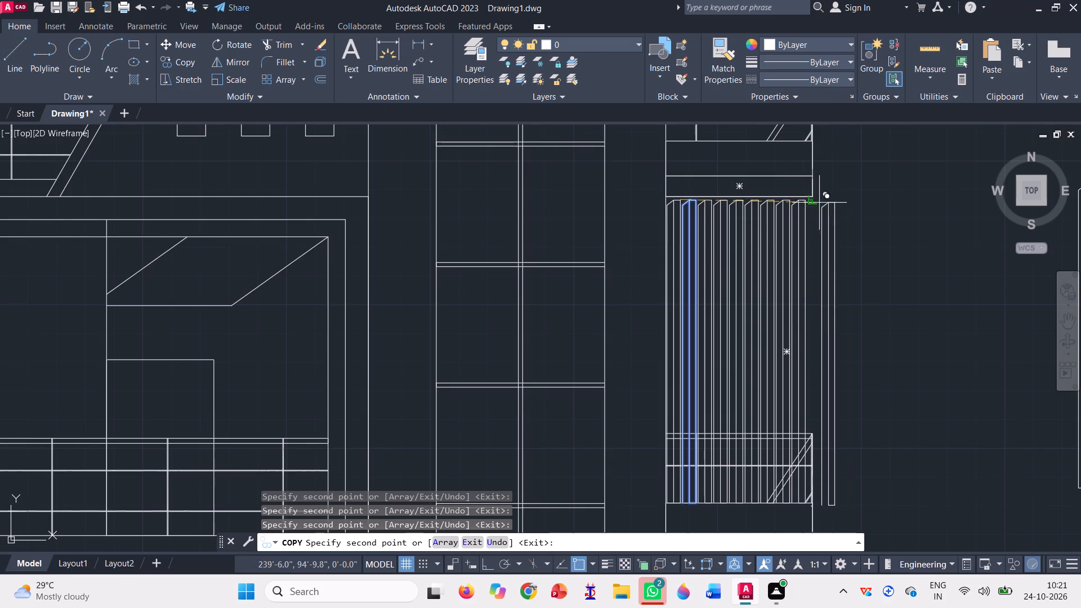
{"action": "scroll", "coordinate": [810, 202], "scroll_direction": "up", "scroll_amount": 3}
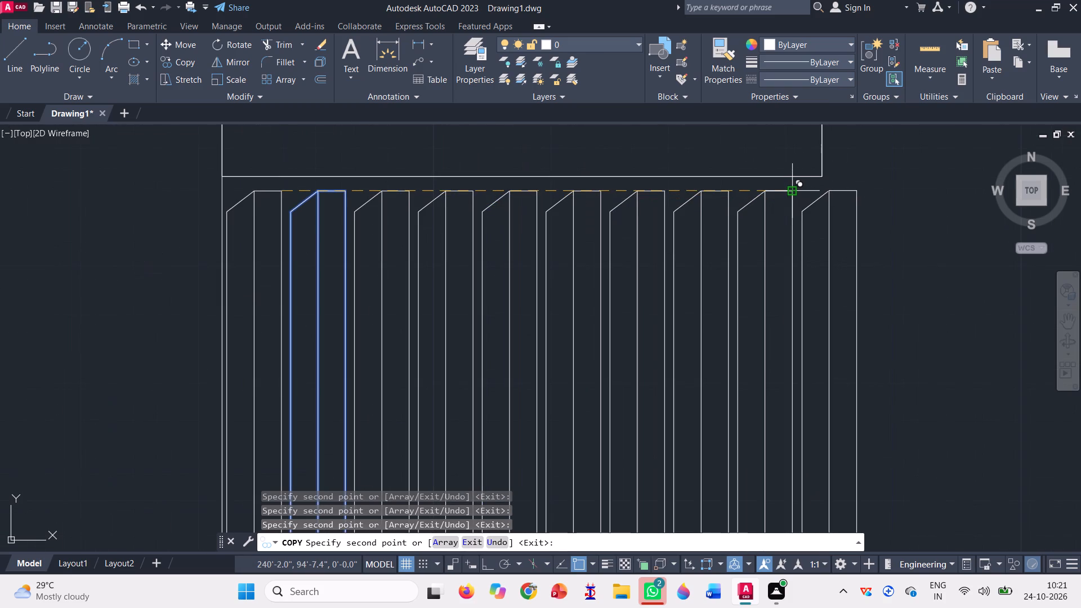
{"action": "key", "text": "space"}
Delete the free-standing slat beside the elevation.
{"action": "scroll", "coordinate": [742, 189], "scroll_direction": "down", "scroll_amount": 5}
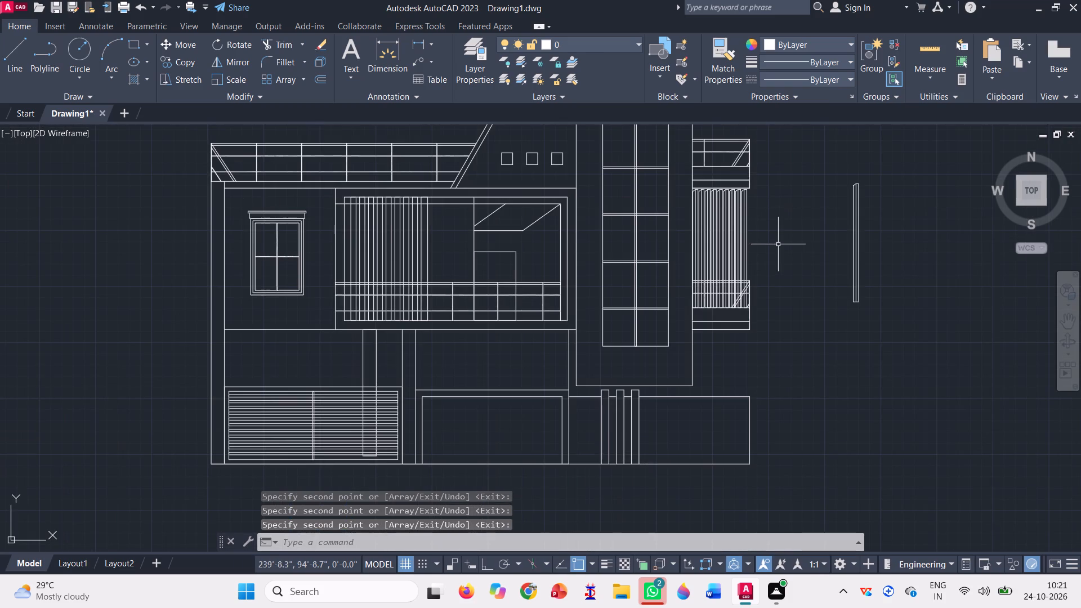
{"action": "scroll", "coordinate": [734, 278], "scroll_direction": "up", "scroll_amount": 3}
{"action": "scroll", "coordinate": [635, 315], "scroll_direction": "down", "scroll_amount": 1}
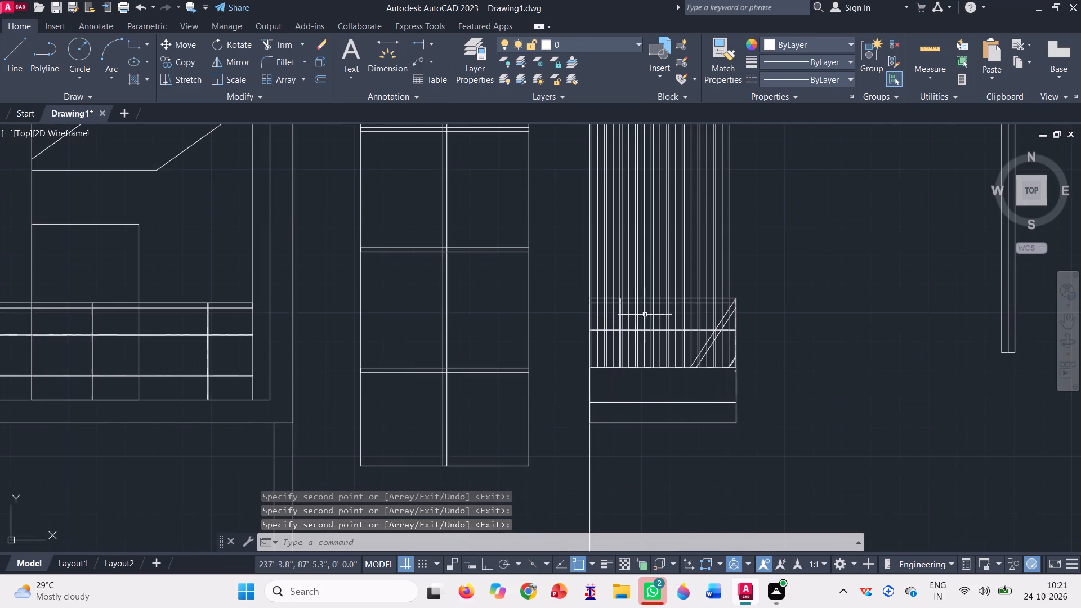
{"action": "scroll", "coordinate": [733, 315], "scroll_direction": "down", "scroll_amount": 1}
{"action": "left_click", "coordinate": [953, 362]}
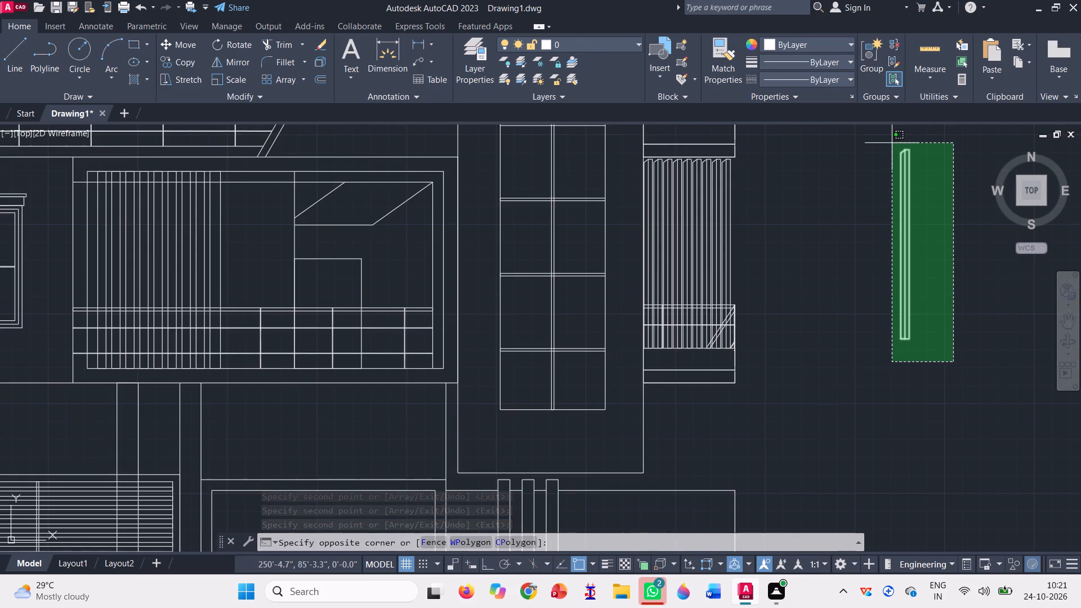
{"action": "left_click", "coordinate": [892, 143]}
{"action": "key", "text": "Delete"}
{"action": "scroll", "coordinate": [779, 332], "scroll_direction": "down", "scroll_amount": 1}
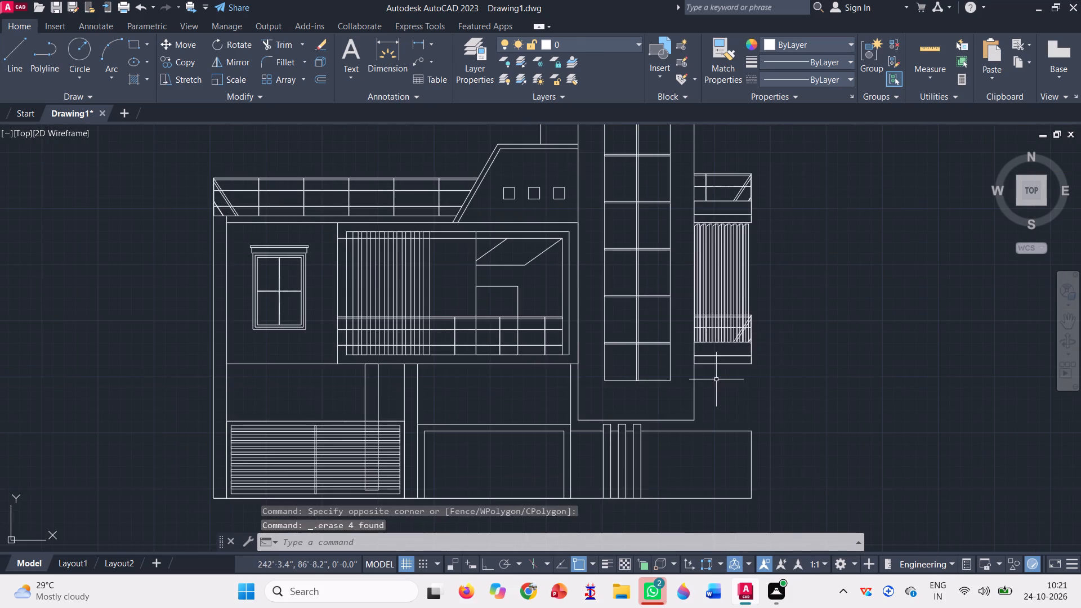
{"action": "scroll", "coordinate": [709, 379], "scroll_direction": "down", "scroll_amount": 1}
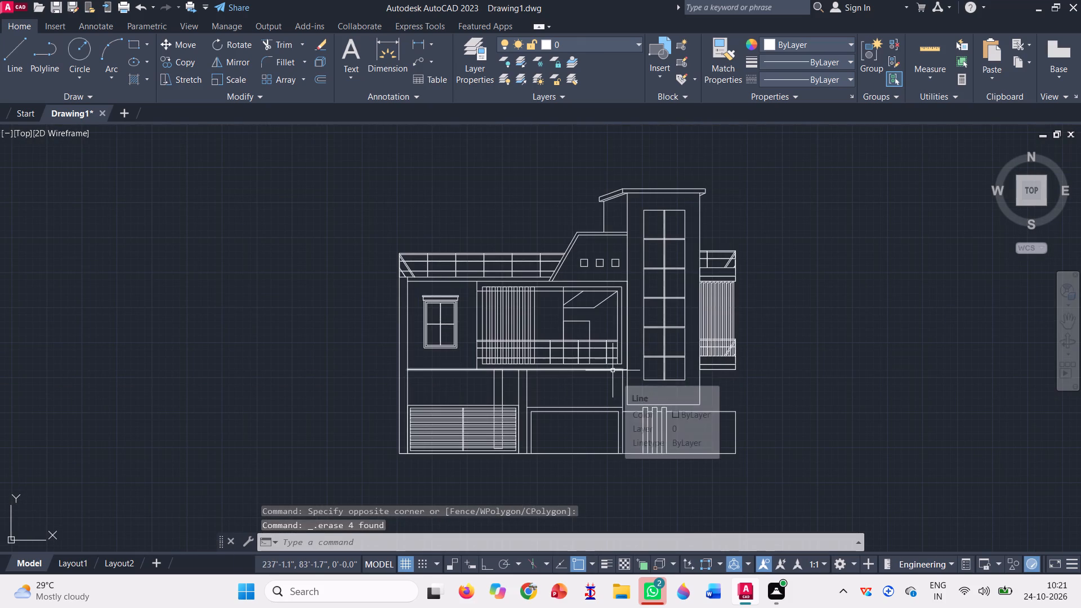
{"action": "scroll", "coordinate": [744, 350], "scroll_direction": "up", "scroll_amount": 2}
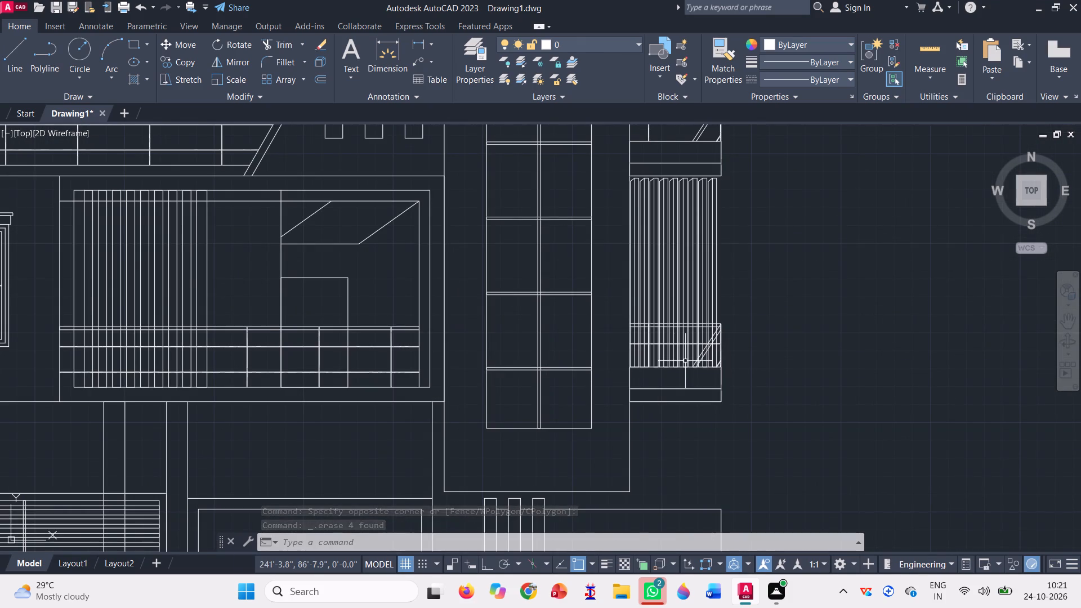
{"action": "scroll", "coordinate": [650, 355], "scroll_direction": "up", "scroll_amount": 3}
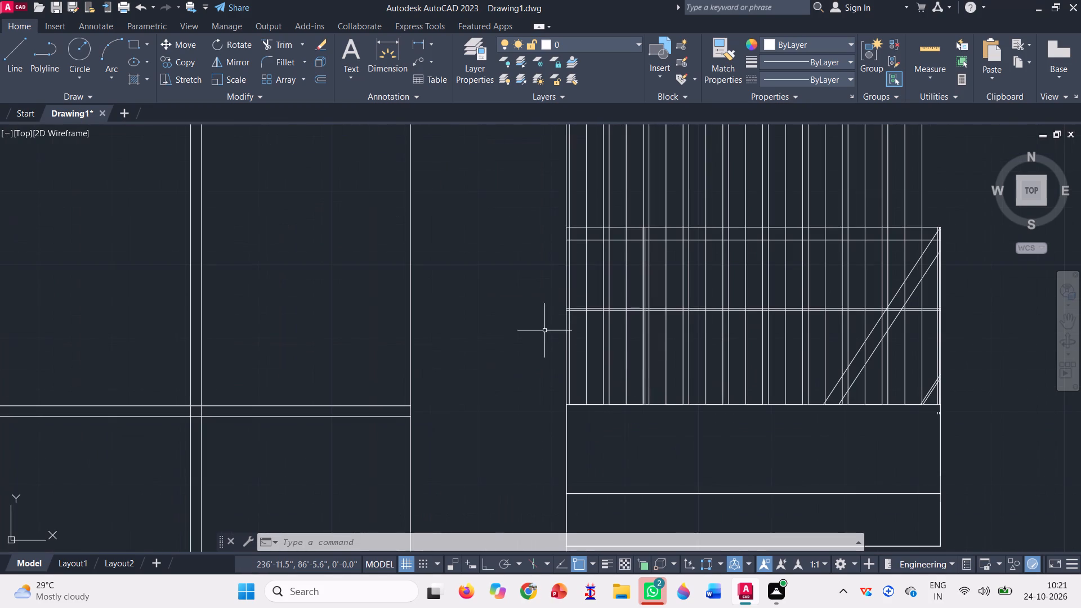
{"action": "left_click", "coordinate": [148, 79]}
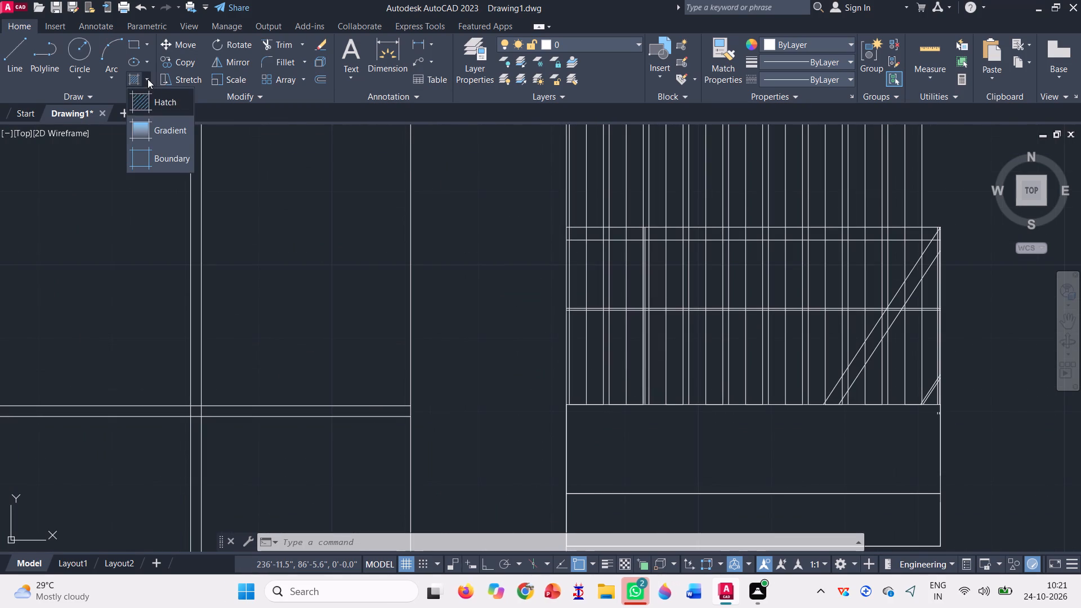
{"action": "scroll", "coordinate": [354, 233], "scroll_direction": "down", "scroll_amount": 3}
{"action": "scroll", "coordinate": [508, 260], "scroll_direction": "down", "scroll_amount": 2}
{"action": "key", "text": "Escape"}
Copy the entire house elevation horizontally with Ortho on, placing the duplicate in the empty space beside the original.
{"action": "scroll", "coordinate": [559, 370], "scroll_direction": "down", "scroll_amount": 1}
{"action": "left_click", "coordinate": [564, 374]}
{"action": "left_click", "coordinate": [235, 160]}
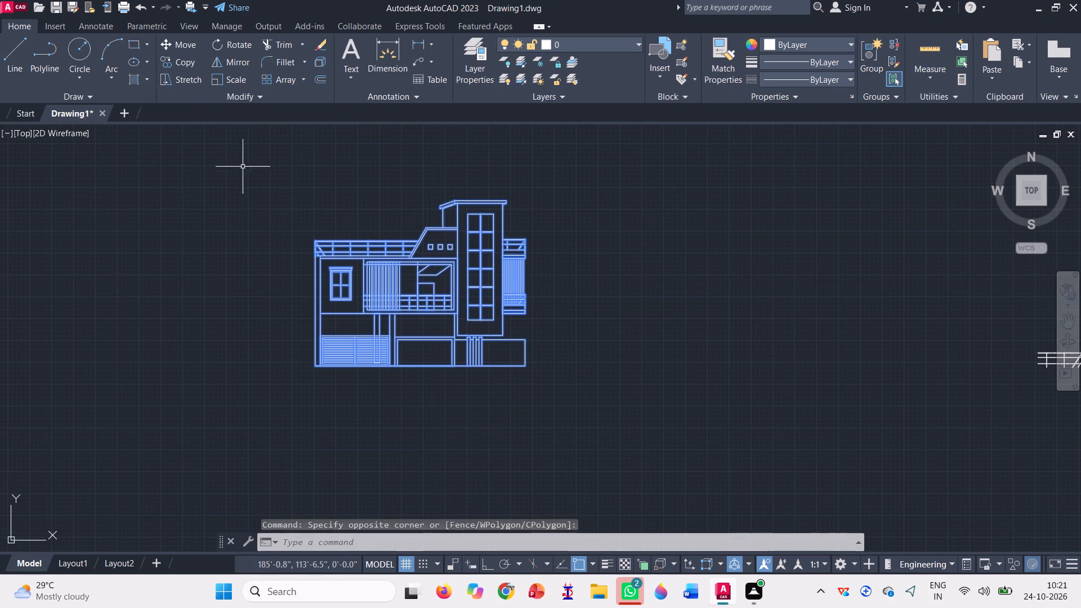
{"action": "type", "text": "co"}
{"action": "key", "text": "space"}
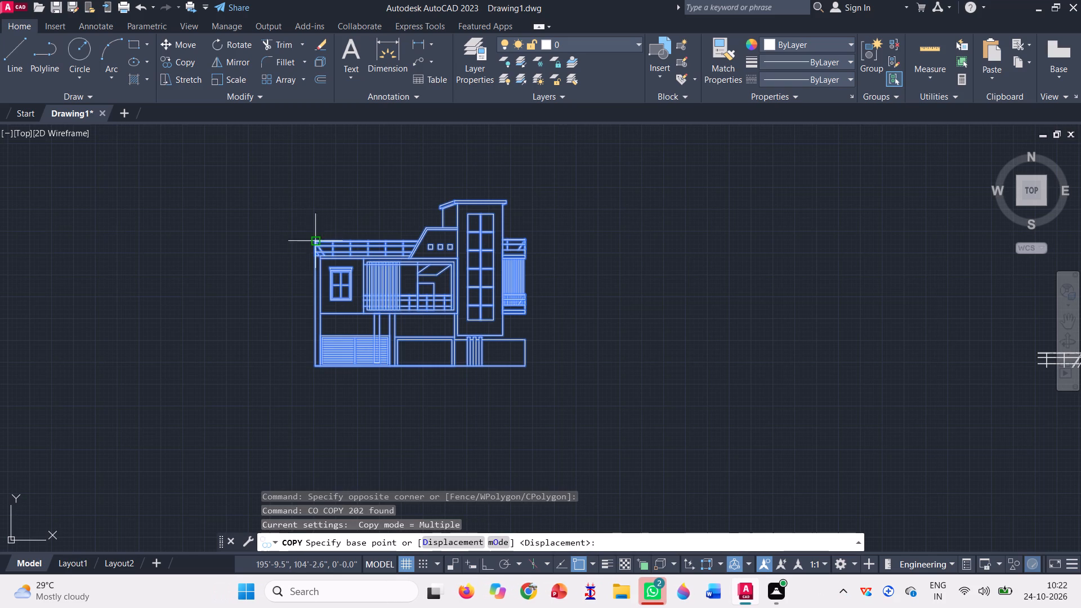
{"action": "left_click", "coordinate": [311, 263]}
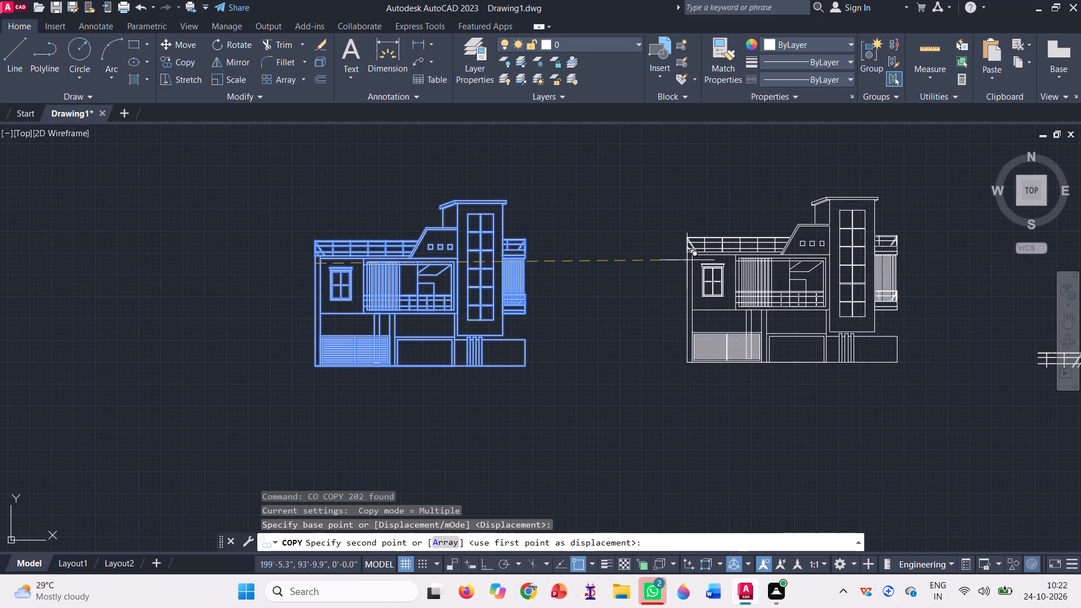
{"action": "key", "text": "F8"}
{"action": "left_click", "coordinate": [687, 259]}
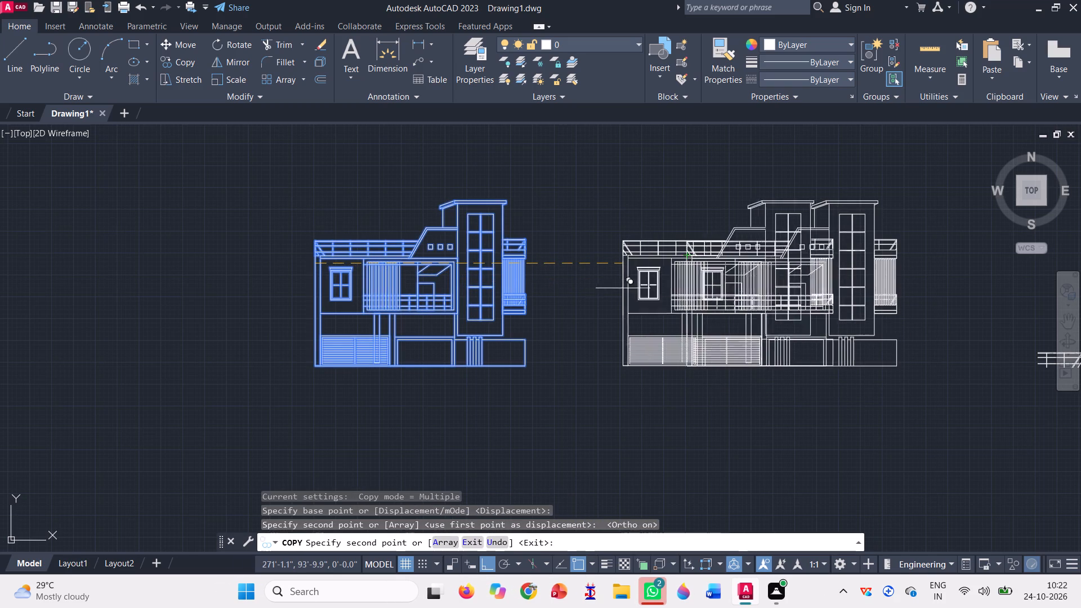
{"action": "key", "text": "Escape"}
Delete the leftover small drawing piece lying beyond the copied elevation.
{"action": "scroll", "coordinate": [387, 302], "scroll_direction": "down", "scroll_amount": 2}
{"action": "left_click", "coordinate": [666, 345]}
{"action": "left_click", "coordinate": [645, 323]}
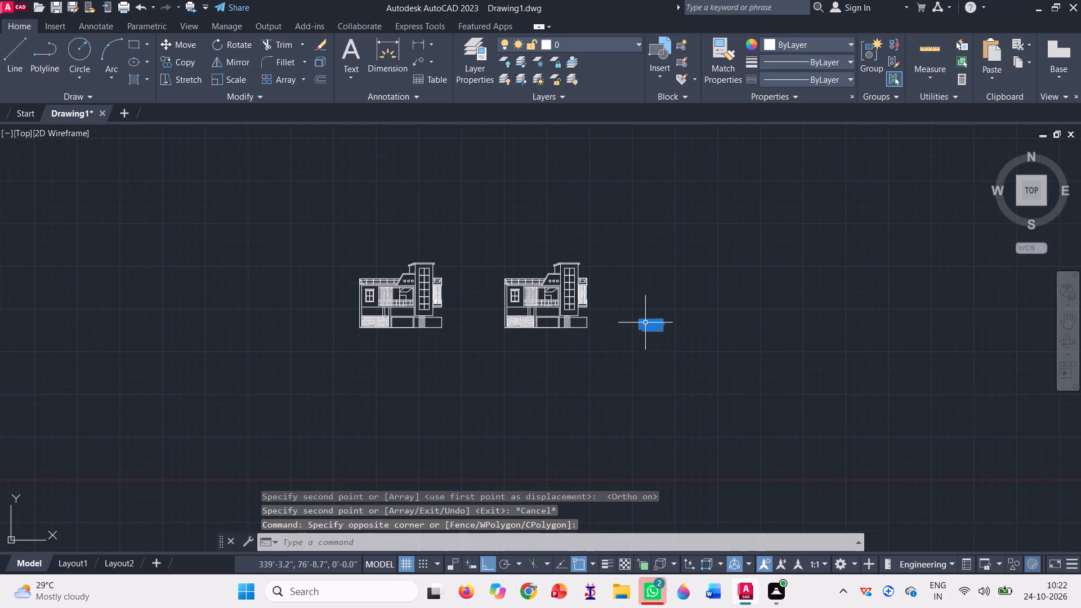
{"action": "key", "text": "Delete"}
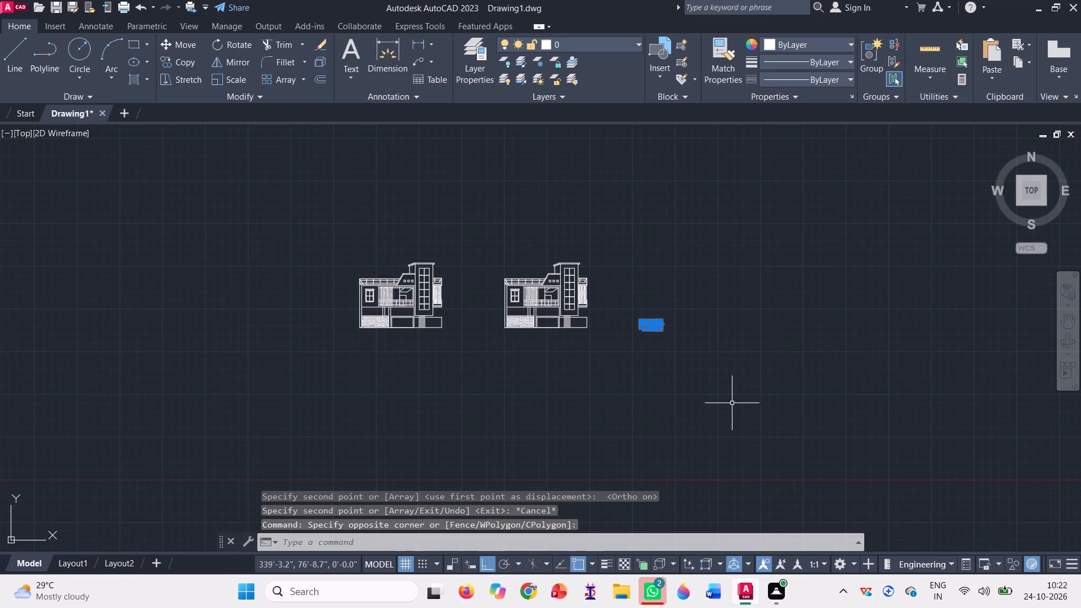
{"action": "key", "text": "Delete"}
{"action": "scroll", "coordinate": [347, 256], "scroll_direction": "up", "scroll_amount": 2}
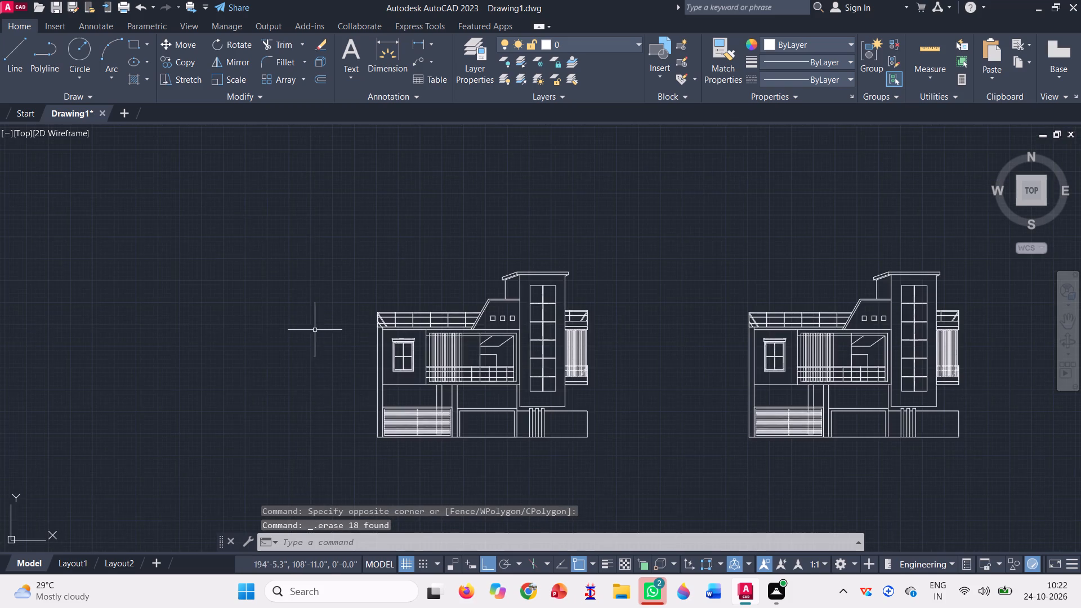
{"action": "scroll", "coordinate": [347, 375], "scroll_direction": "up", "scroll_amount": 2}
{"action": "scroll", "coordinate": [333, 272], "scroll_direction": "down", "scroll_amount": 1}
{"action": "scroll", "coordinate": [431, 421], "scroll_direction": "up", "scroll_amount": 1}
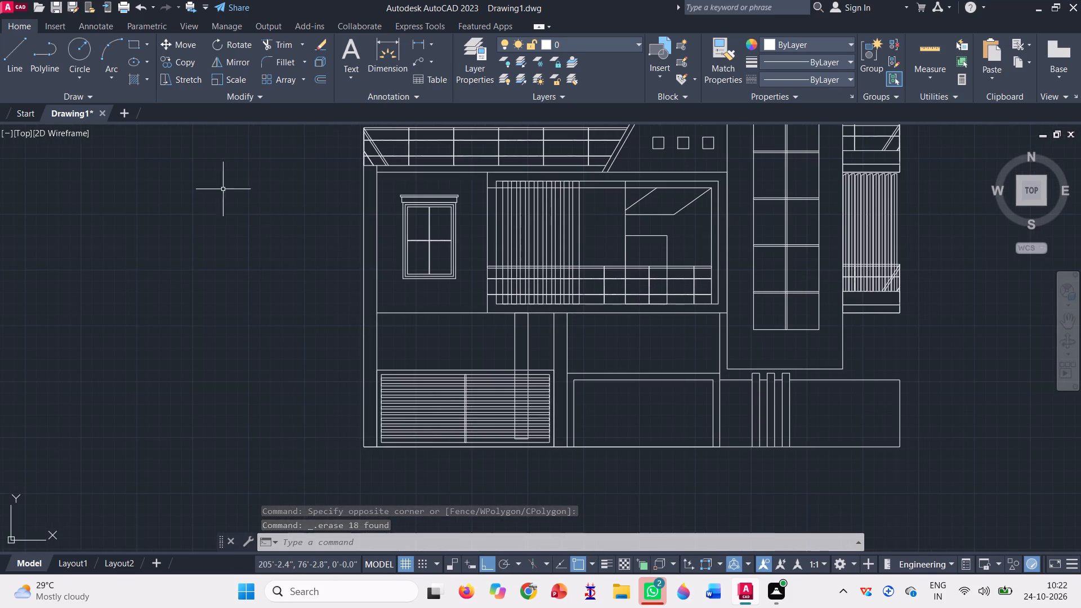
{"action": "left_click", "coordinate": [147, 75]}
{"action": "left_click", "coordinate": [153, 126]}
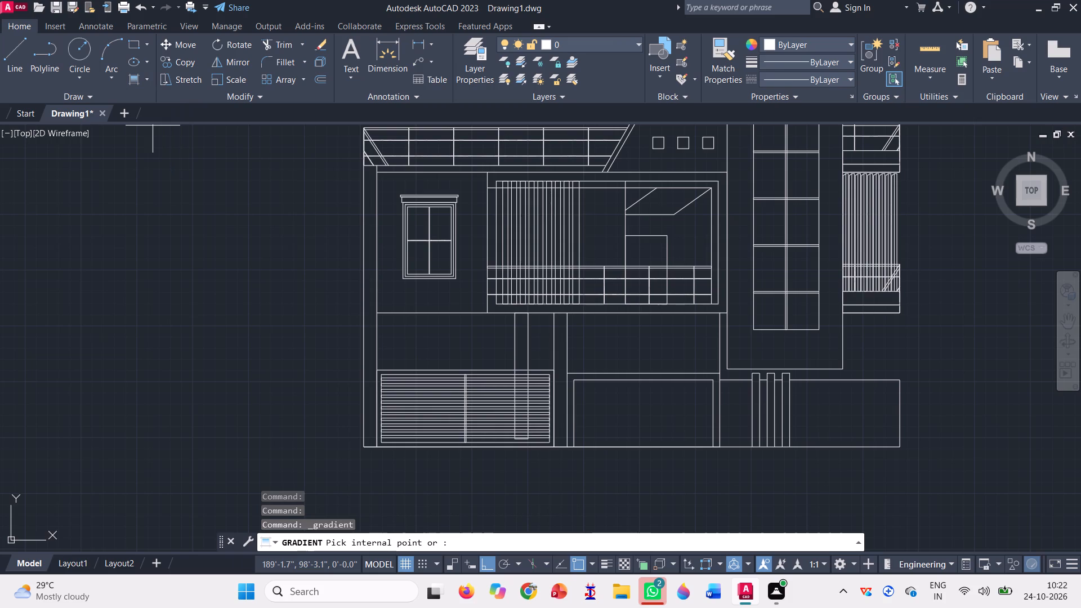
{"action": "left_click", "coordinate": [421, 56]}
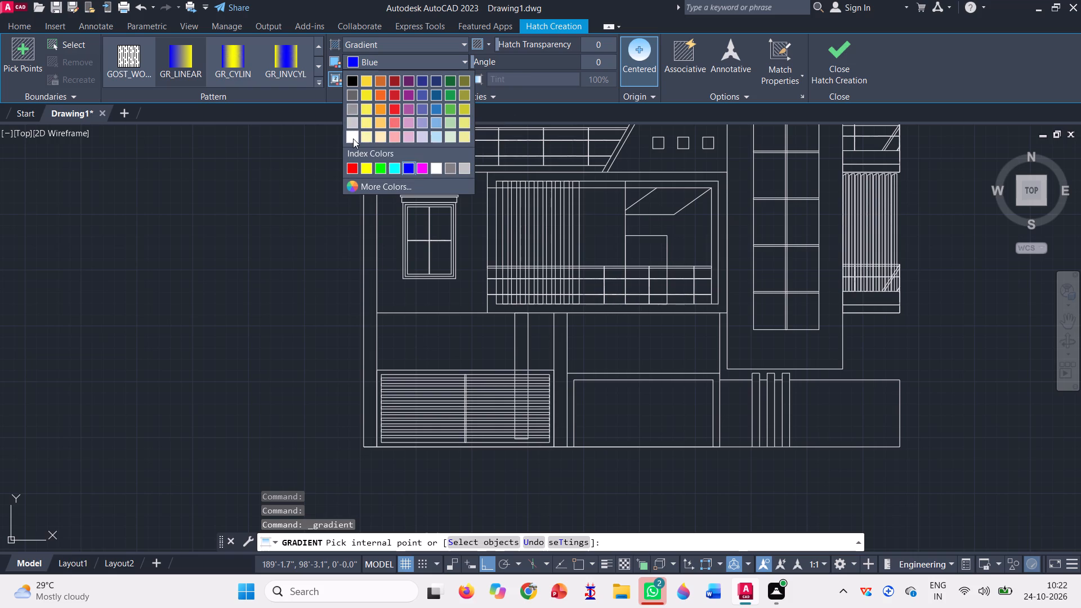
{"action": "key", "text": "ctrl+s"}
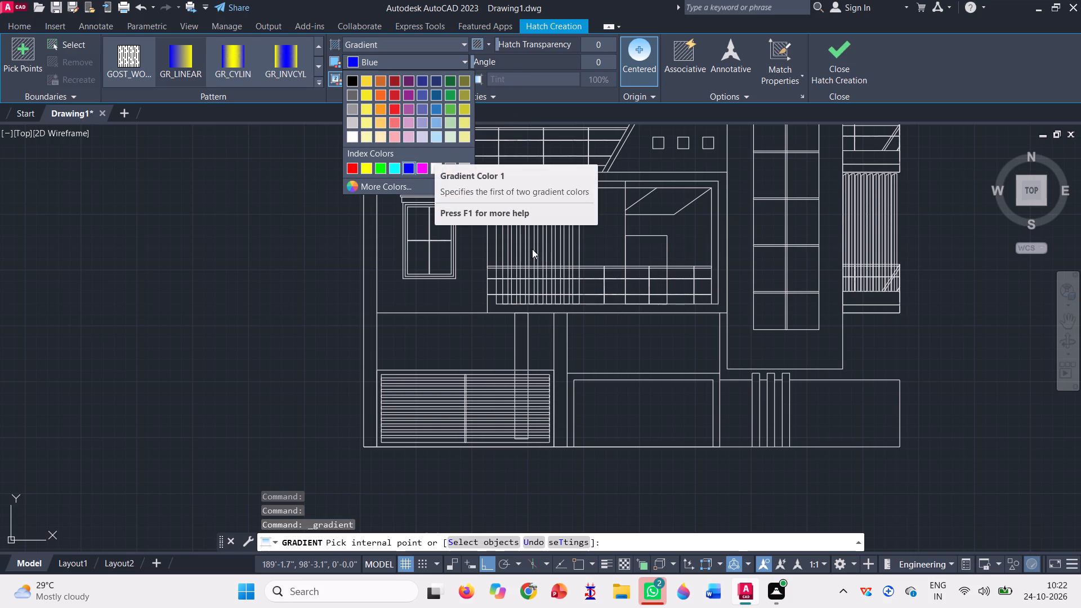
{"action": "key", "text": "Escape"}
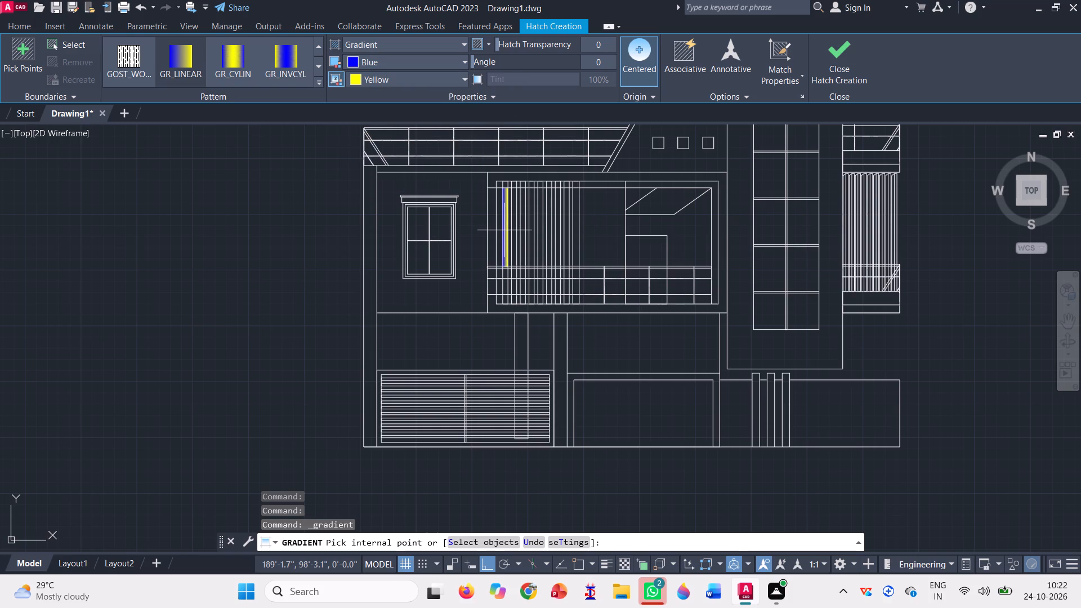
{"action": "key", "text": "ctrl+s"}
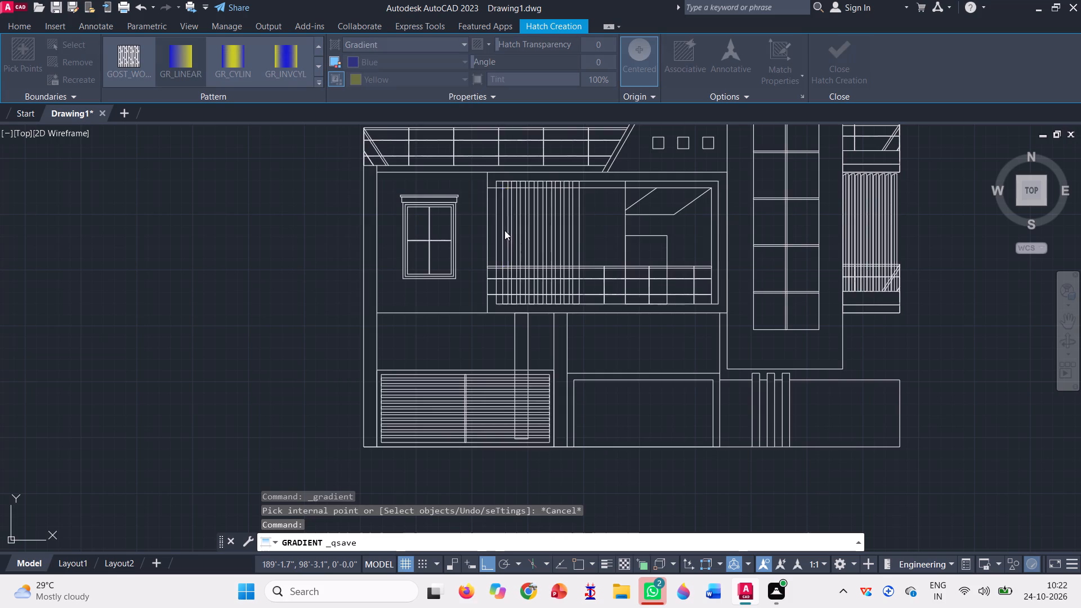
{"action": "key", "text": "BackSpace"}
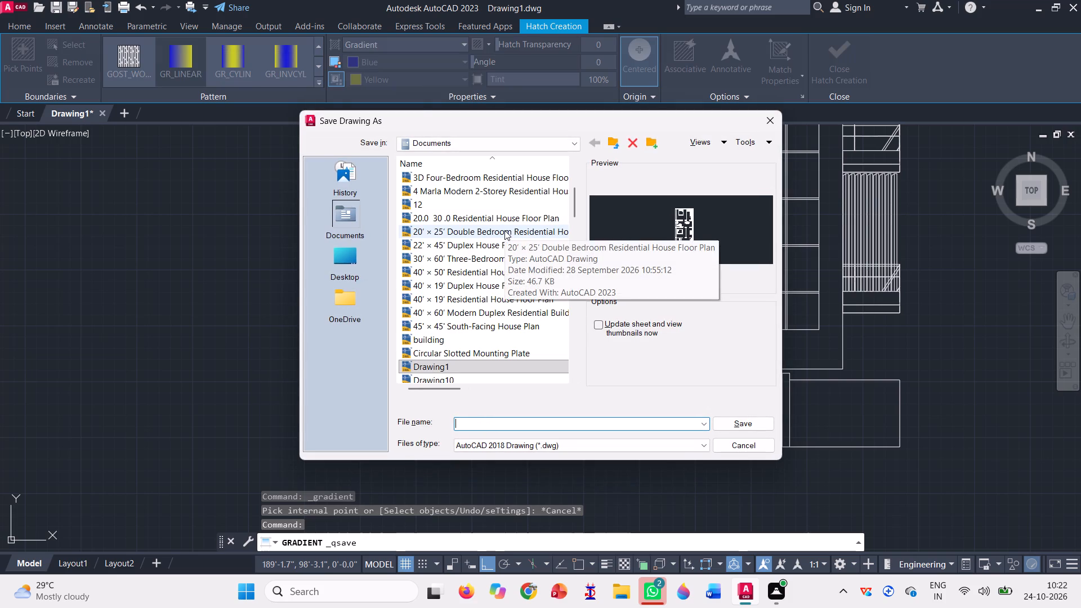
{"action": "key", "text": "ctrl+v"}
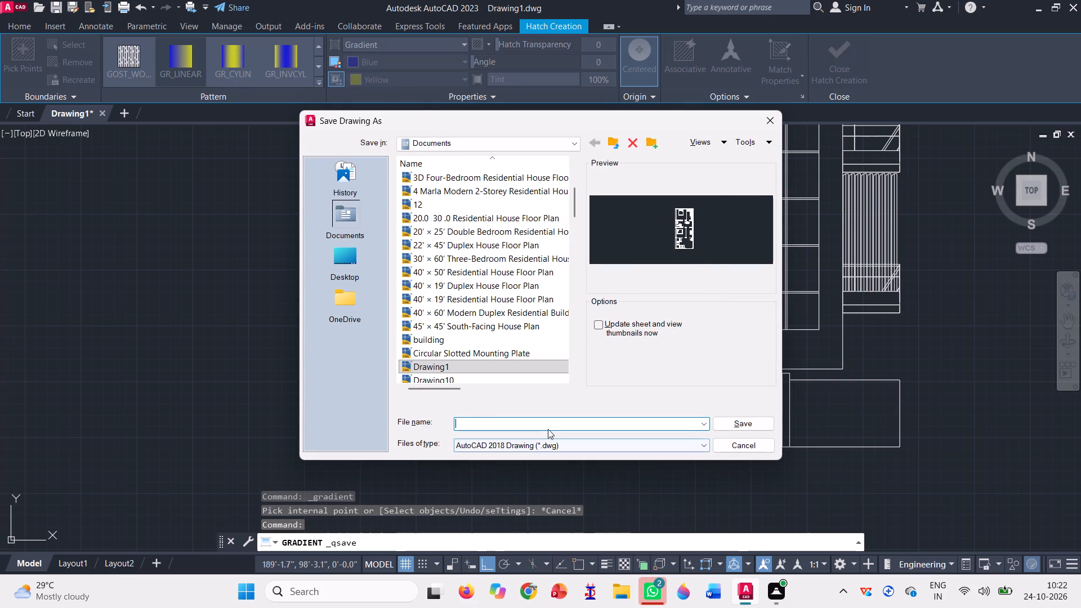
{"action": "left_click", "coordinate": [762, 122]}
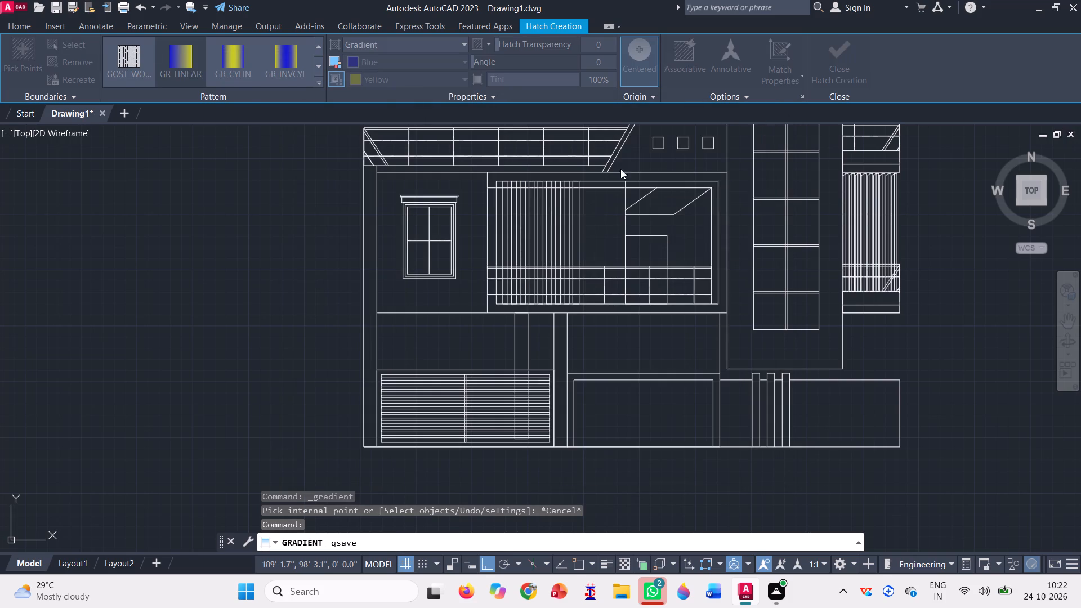
Apply a gradient fill with both colours 255,255,255 to the original elevation's outer left wall strip, roof slab band and window wall.
{"action": "left_click", "coordinate": [135, 77]}
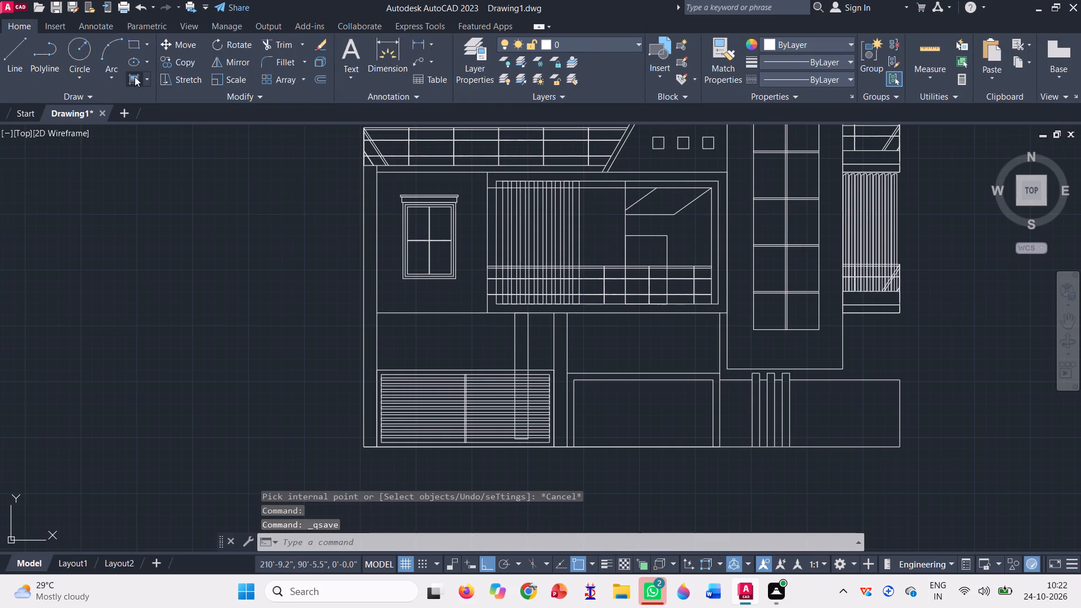
{"action": "left_click", "coordinate": [407, 59]}
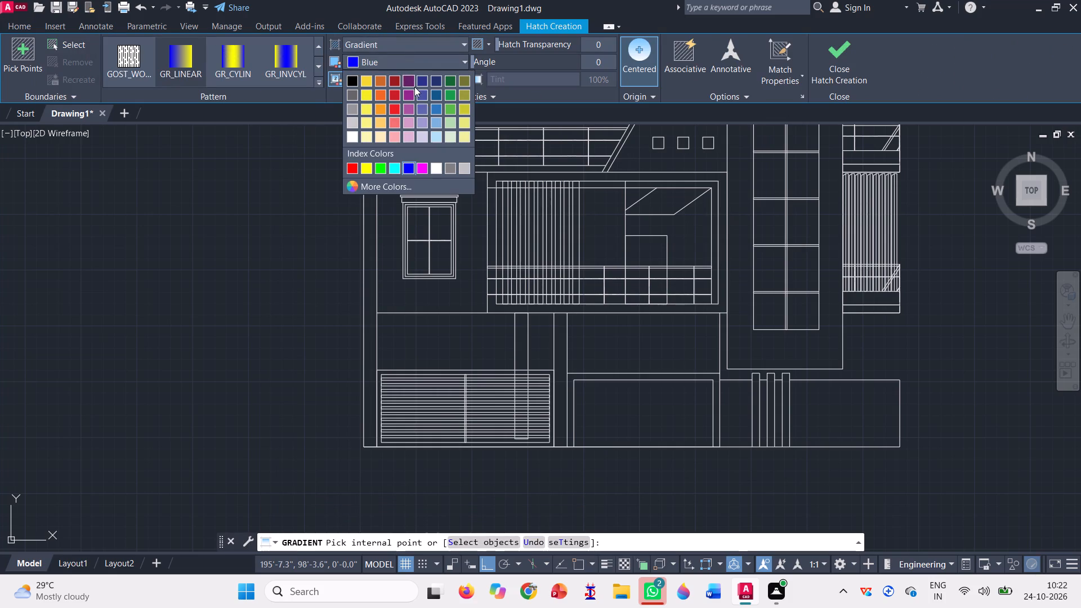
{"action": "left_click", "coordinate": [354, 140]}
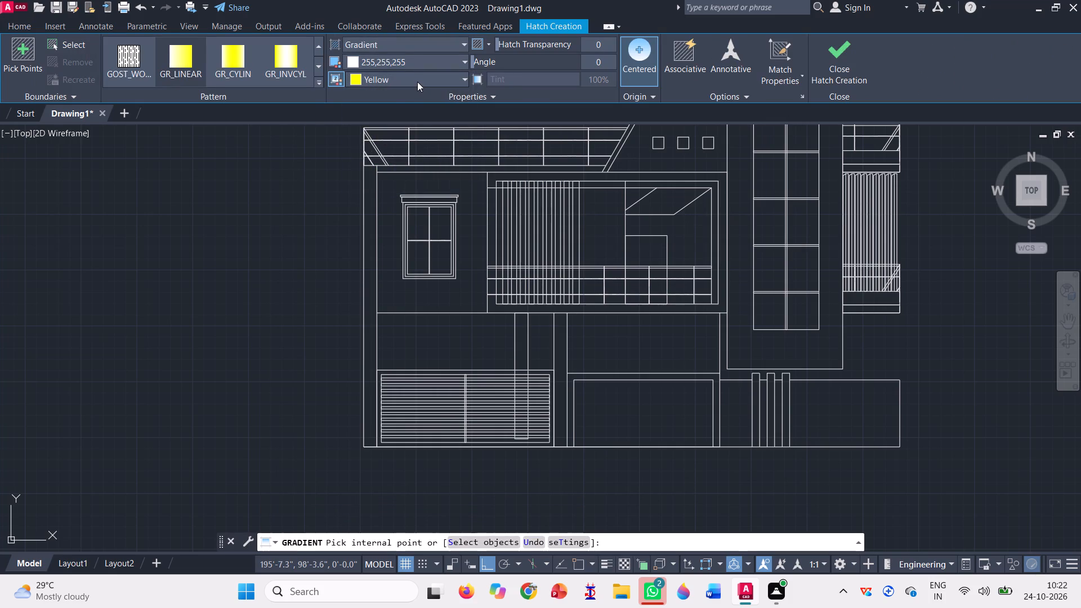
{"action": "left_click", "coordinate": [417, 81]}
{"action": "left_click", "coordinate": [354, 157]}
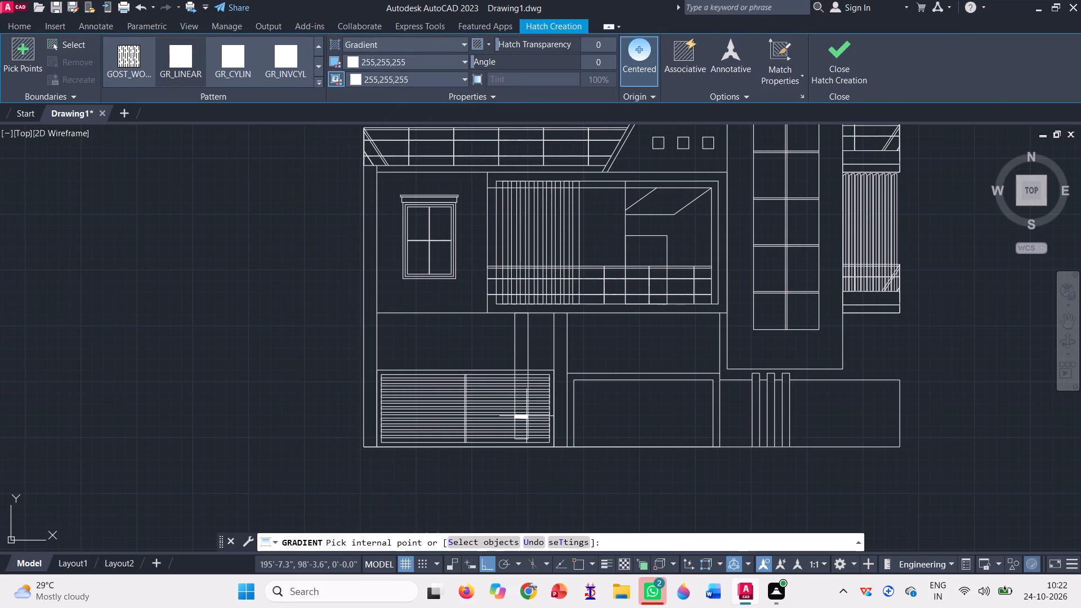
{"action": "scroll", "coordinate": [422, 441], "scroll_direction": "down", "scroll_amount": 1}
{"action": "scroll", "coordinate": [390, 289], "scroll_direction": "up", "scroll_amount": 2}
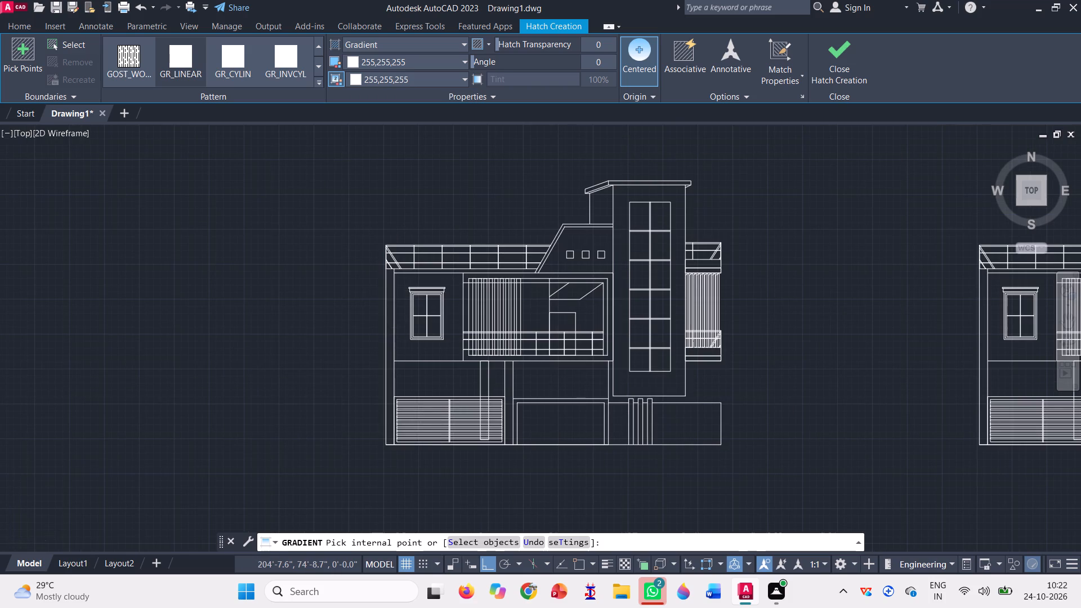
{"action": "left_click", "coordinate": [390, 289]}
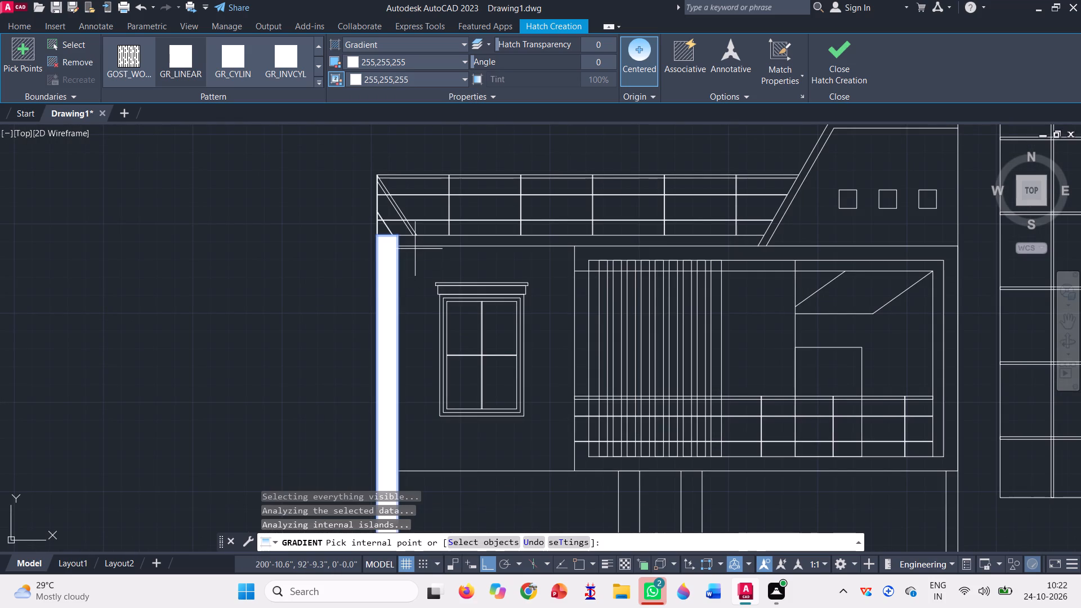
{"action": "scroll", "coordinate": [420, 241], "scroll_direction": "up", "scroll_amount": 1}
{"action": "left_click", "coordinate": [420, 240]}
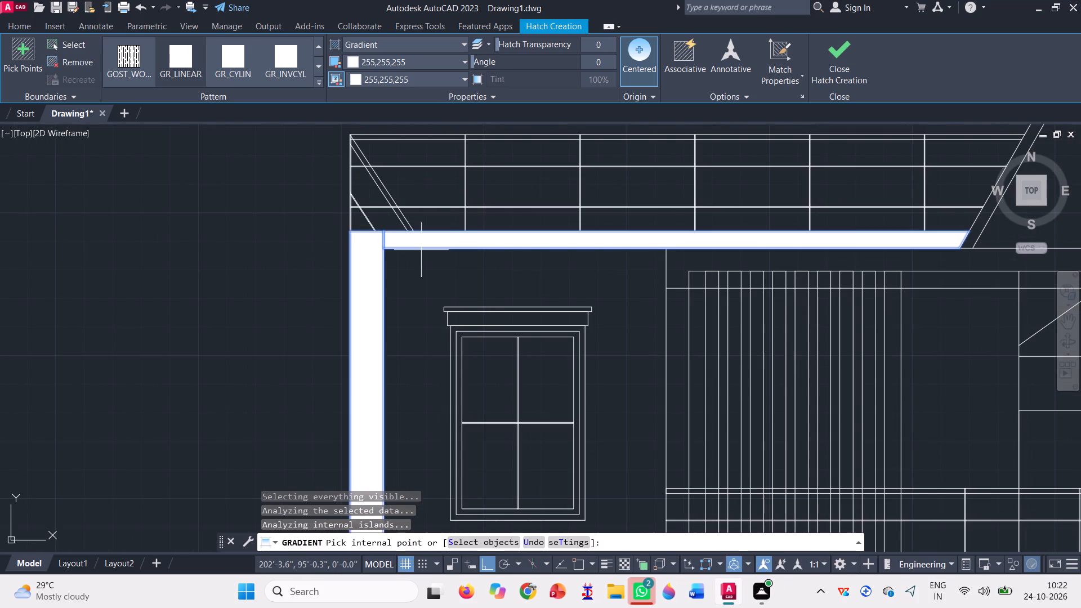
{"action": "left_click", "coordinate": [432, 275]}
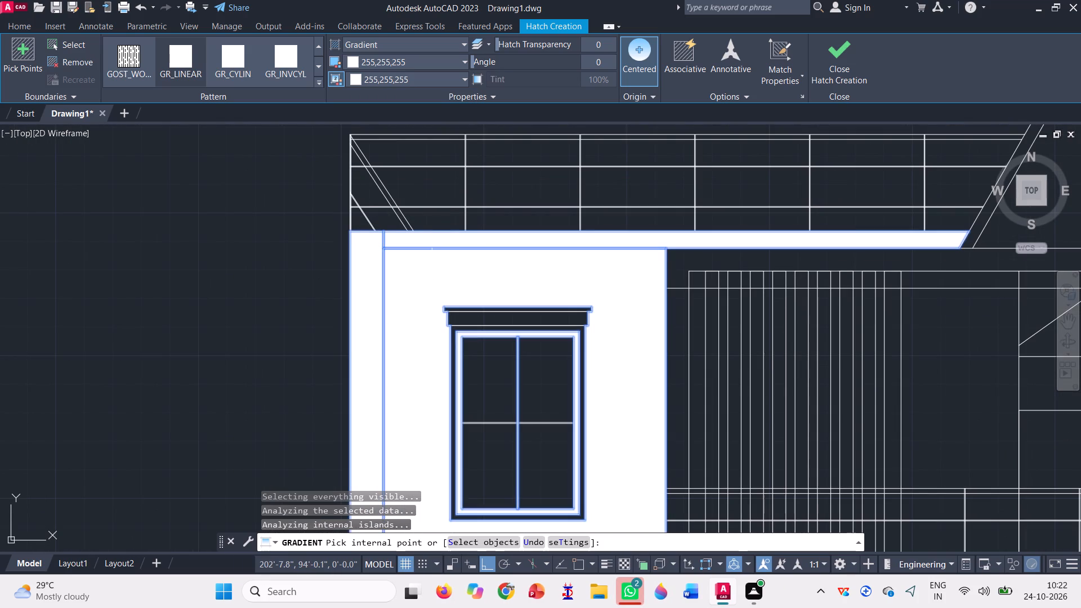
Add the white gradient fill to the tower wall, the low ground-floor wall beyond the posts, and the two gaps between the posts.
{"action": "scroll", "coordinate": [381, 273], "scroll_direction": "down", "scroll_amount": 4}
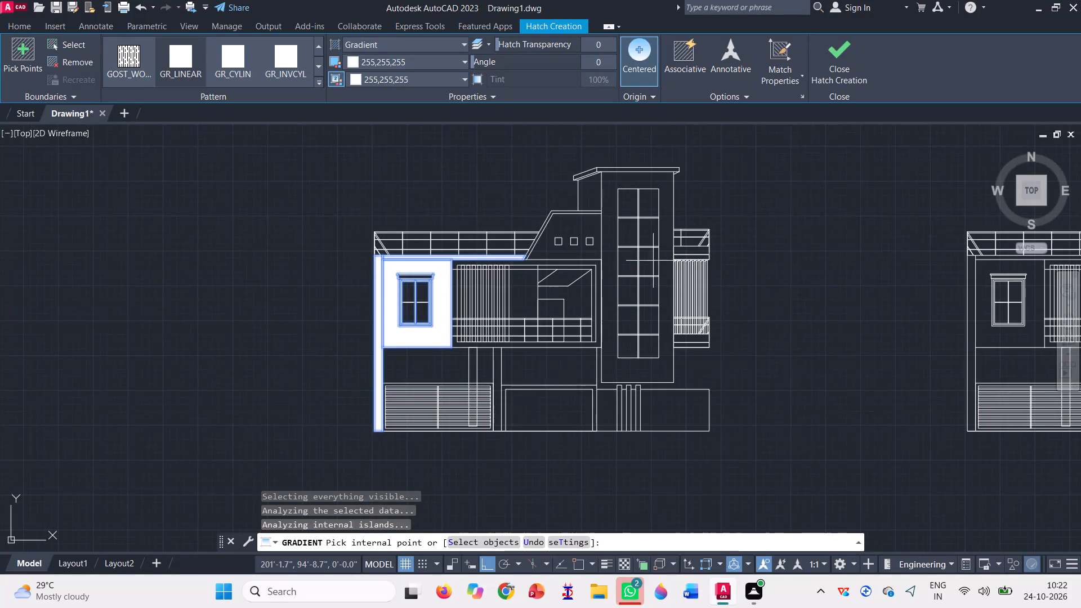
{"action": "scroll", "coordinate": [667, 182], "scroll_direction": "up", "scroll_amount": 2}
{"action": "left_click", "coordinate": [665, 179]}
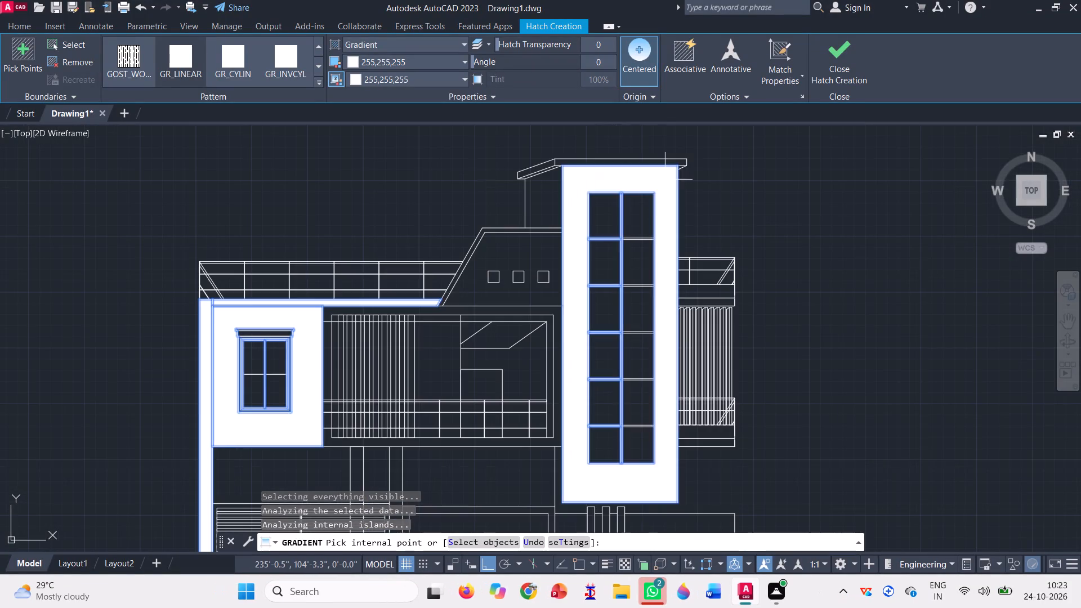
{"action": "scroll", "coordinate": [619, 208], "scroll_direction": "down", "scroll_amount": 1}
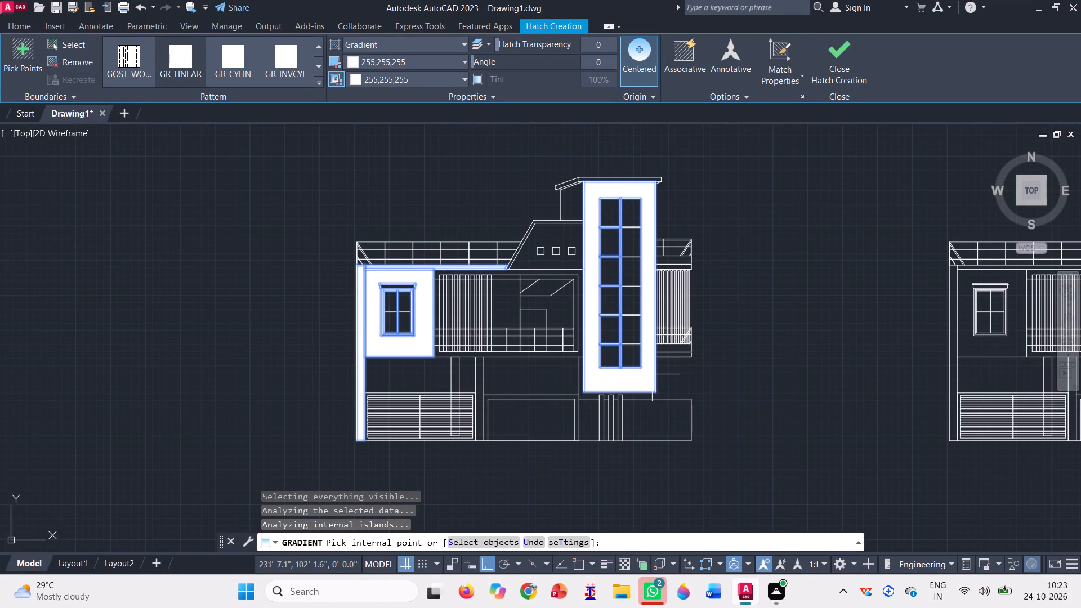
{"action": "scroll", "coordinate": [647, 431], "scroll_direction": "up", "scroll_amount": 2}
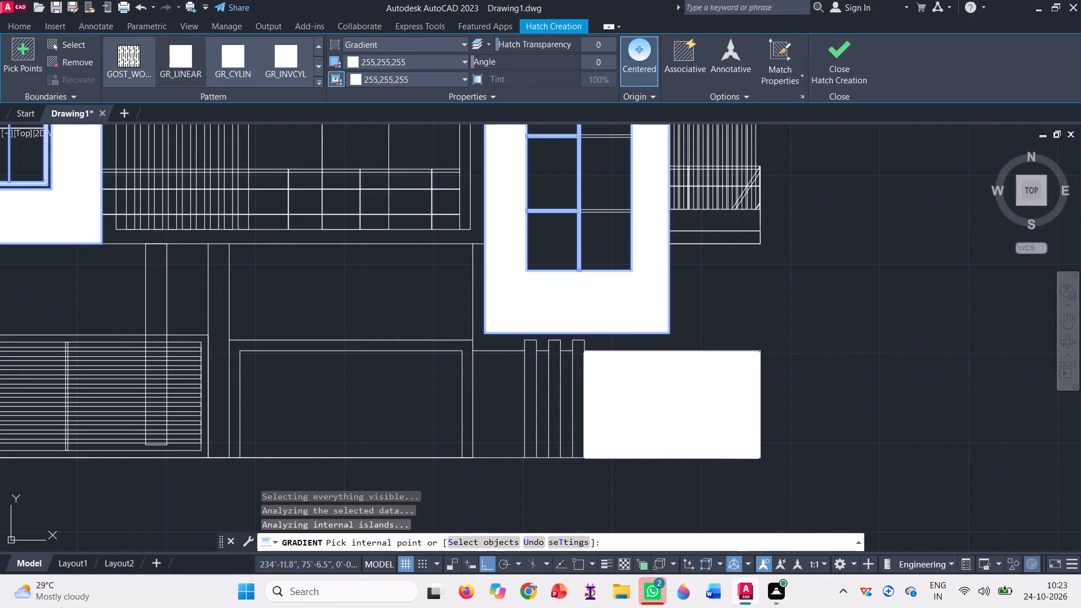
{"action": "left_click", "coordinate": [649, 427]}
{"action": "scroll", "coordinate": [580, 366], "scroll_direction": "up", "scroll_amount": 2}
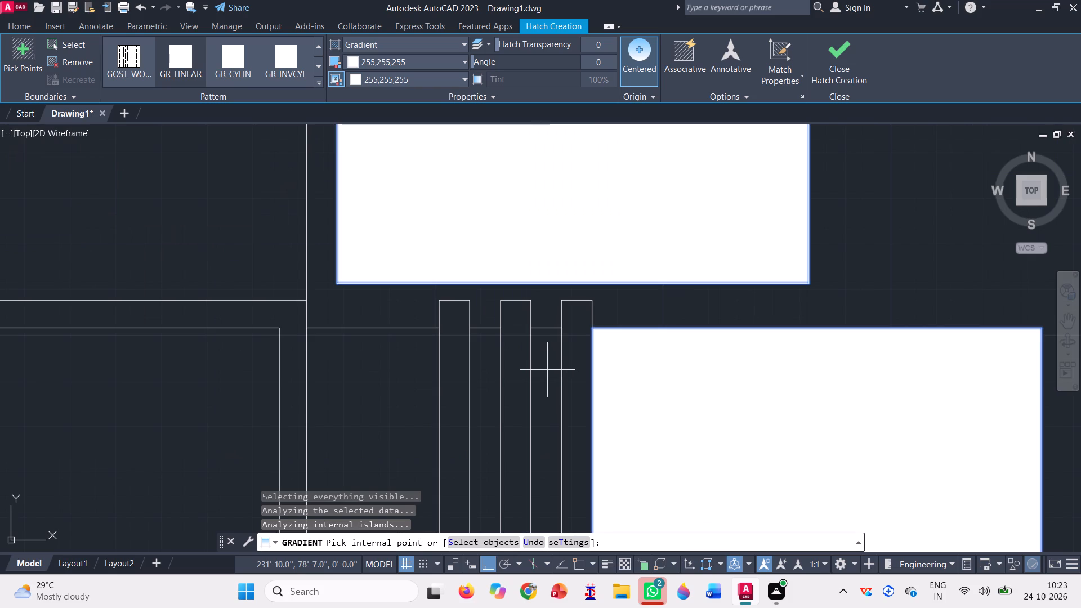
{"action": "left_click", "coordinate": [547, 368]}
{"action": "left_click", "coordinate": [486, 359]}
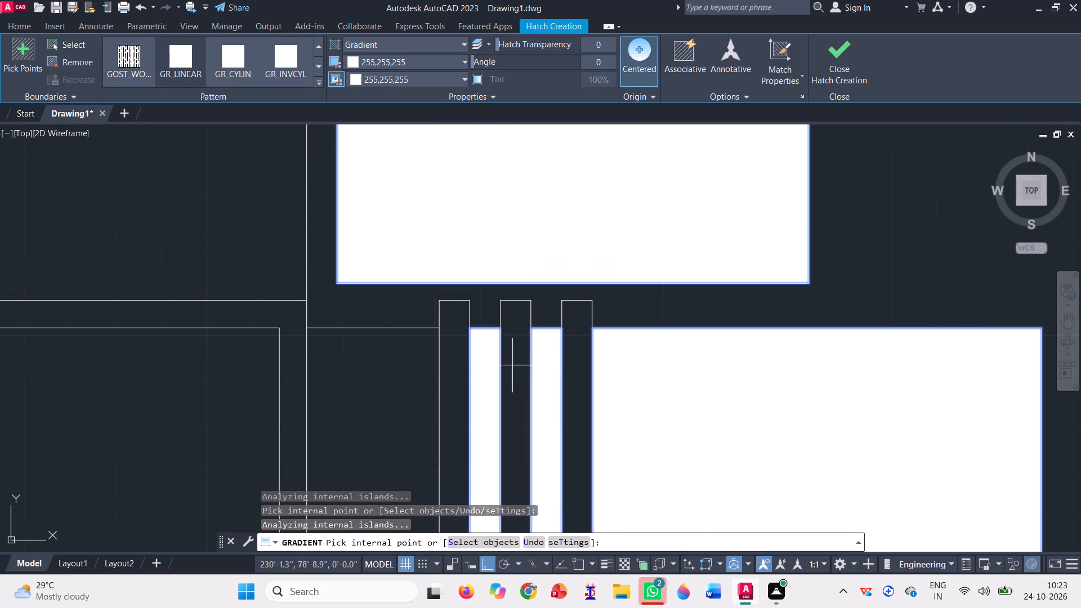
Add the white fill to the ground-floor central panel, its surrounding frame, and the full-height column beside the garage door.
{"action": "scroll", "coordinate": [631, 333], "scroll_direction": "down", "scroll_amount": 2}
{"action": "scroll", "coordinate": [664, 389], "scroll_direction": "down", "scroll_amount": 1}
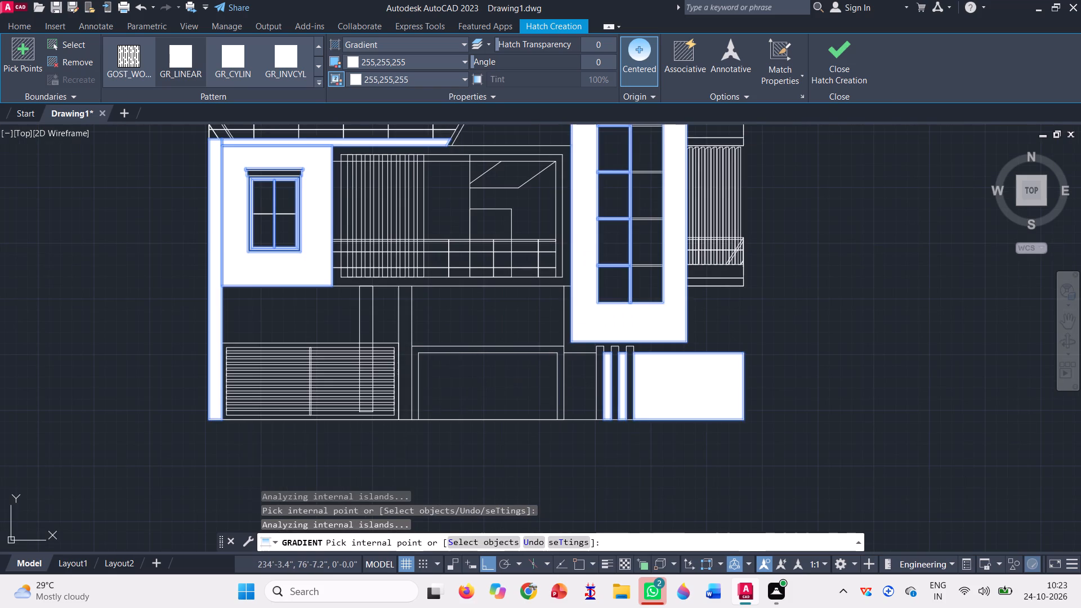
{"action": "left_click", "coordinate": [458, 382]}
{"action": "scroll", "coordinate": [416, 351], "scroll_direction": "up", "scroll_amount": 3}
{"action": "left_click", "coordinate": [419, 350]}
{"action": "scroll", "coordinate": [432, 376], "scroll_direction": "down", "scroll_amount": 1}
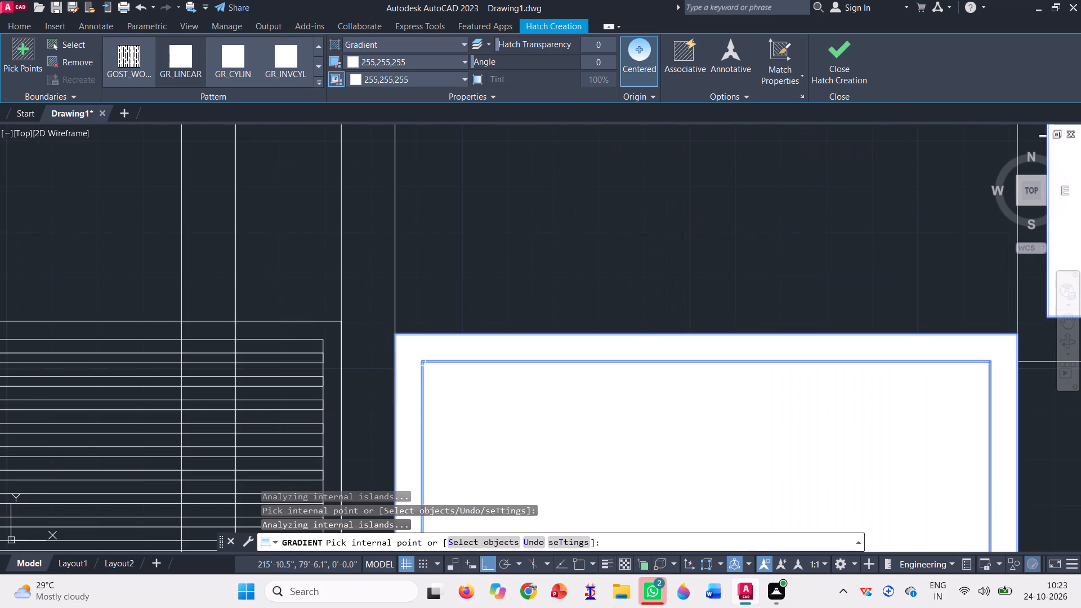
{"action": "scroll", "coordinate": [432, 376], "scroll_direction": "down", "scroll_amount": 2}
{"action": "scroll", "coordinate": [552, 410], "scroll_direction": "down", "scroll_amount": 3}
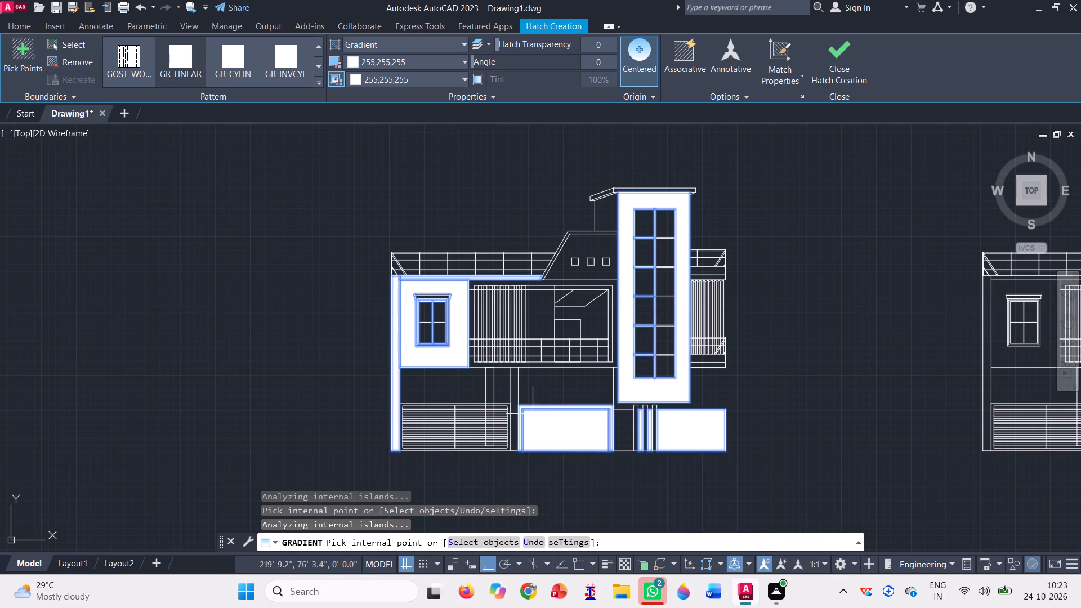
{"action": "left_click", "coordinate": [513, 393]}
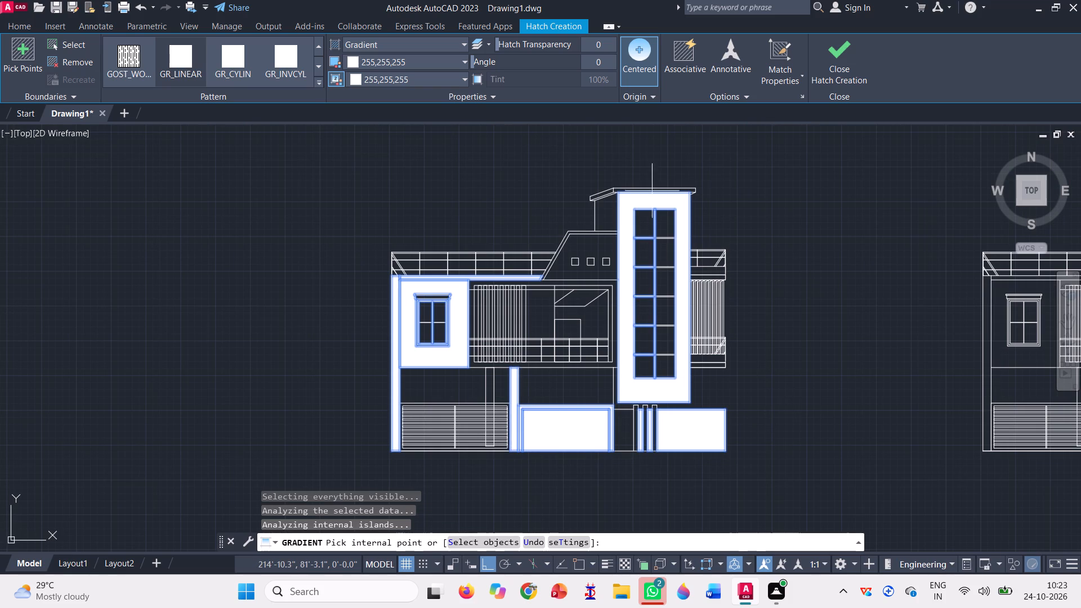
Add the white fill to the tower's flat roof slab and its sloping extension, completing the white gradient fill.
{"action": "scroll", "coordinate": [644, 163], "scroll_direction": "up", "scroll_amount": 6}
{"action": "left_click", "coordinate": [577, 247]}
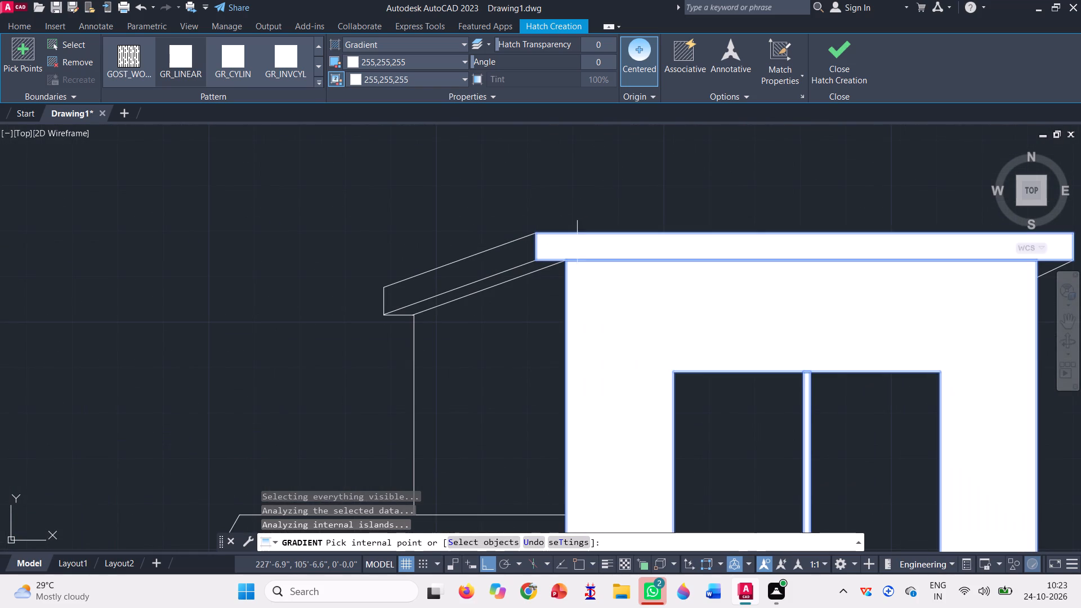
{"action": "left_click", "coordinate": [501, 248]}
{"action": "scroll", "coordinate": [554, 229], "scroll_direction": "down", "scroll_amount": 3}
{"action": "scroll", "coordinate": [635, 231], "scroll_direction": "down", "scroll_amount": 1}
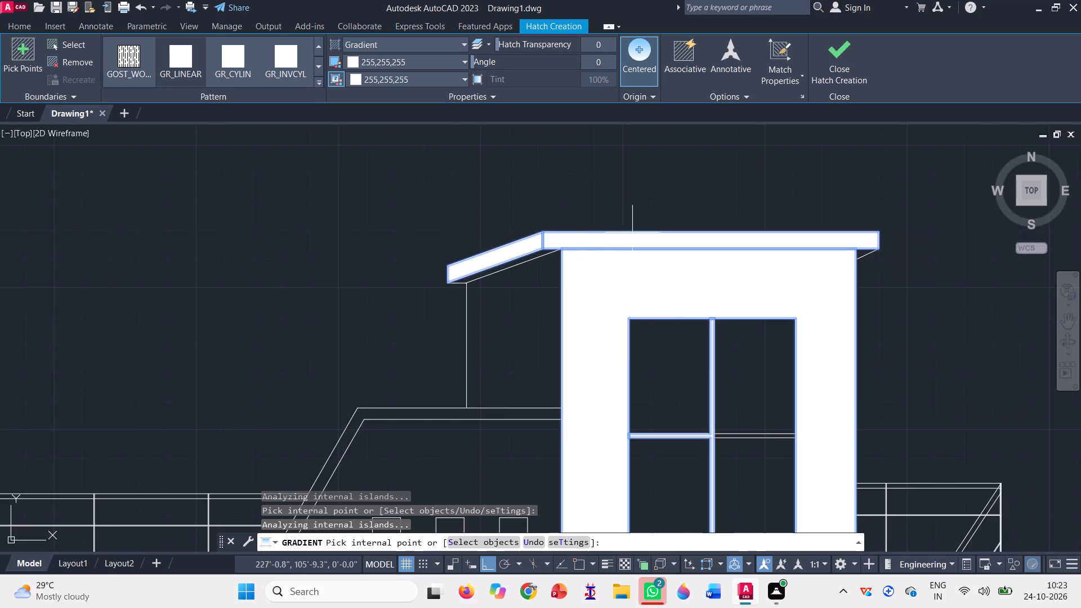
{"action": "scroll", "coordinate": [635, 232], "scroll_direction": "down", "scroll_amount": 1}
{"action": "scroll", "coordinate": [738, 249], "scroll_direction": "down", "scroll_amount": 1}
{"action": "key", "text": "space"}
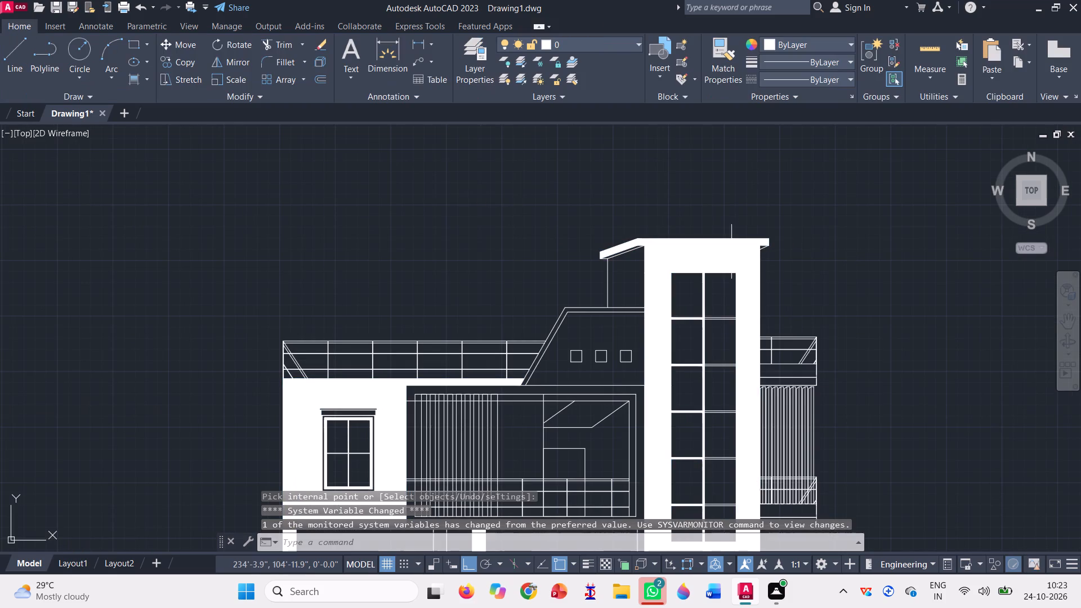
Apply a gradient fill with both colours 99,100,102 to the ground-floor panel below the tower and the three posts beside it.
{"action": "scroll", "coordinate": [461, 207], "scroll_direction": "down", "scroll_amount": 1}
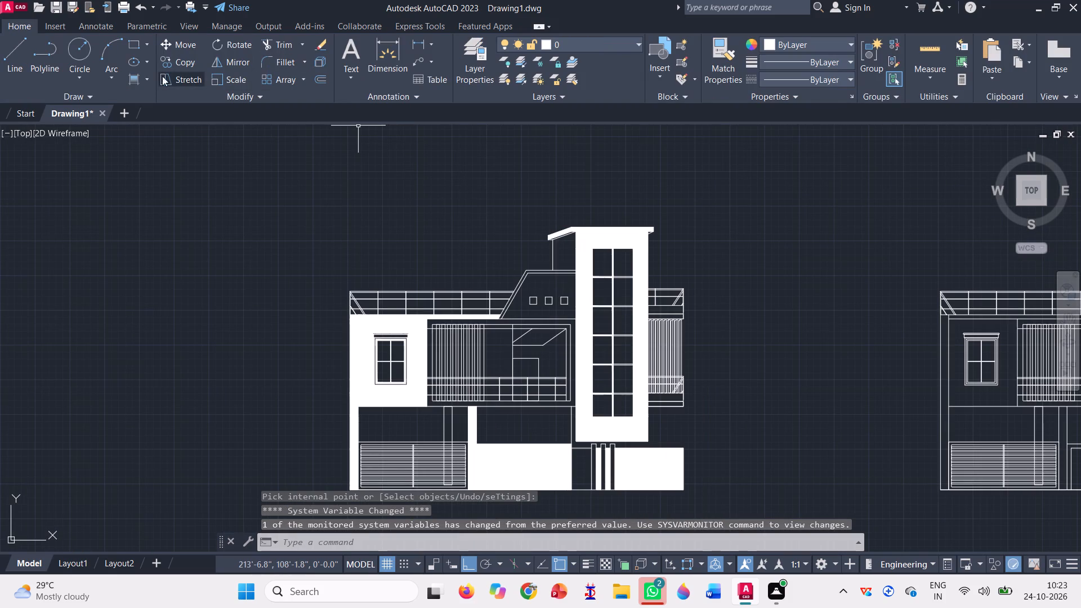
{"action": "left_click", "coordinate": [147, 76]}
{"action": "left_click", "coordinate": [159, 125]}
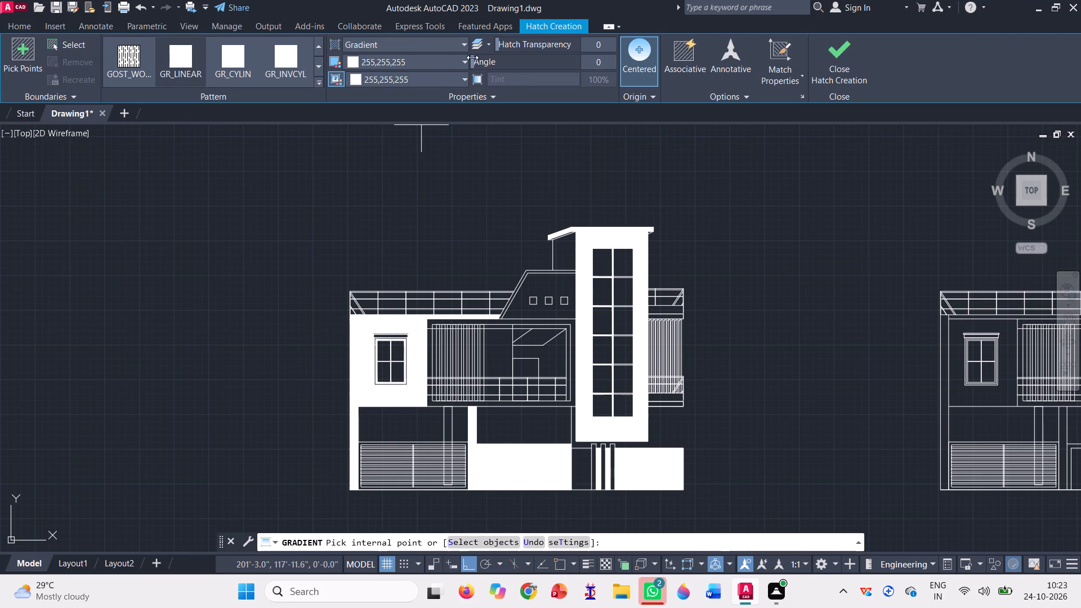
{"action": "left_click", "coordinate": [454, 57]}
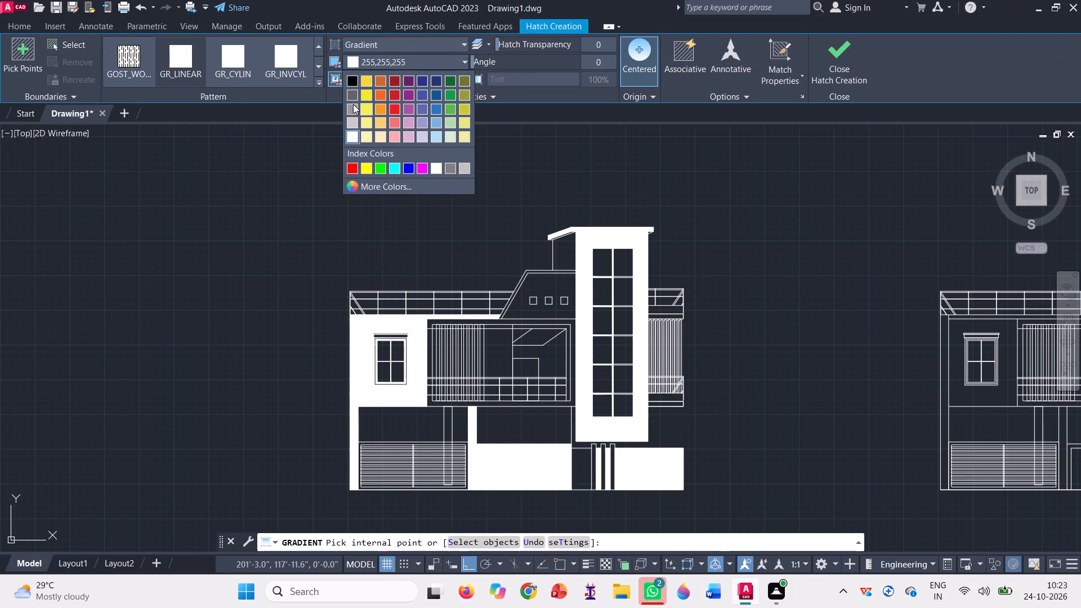
{"action": "left_click", "coordinate": [355, 91]}
{"action": "left_click", "coordinate": [388, 77]}
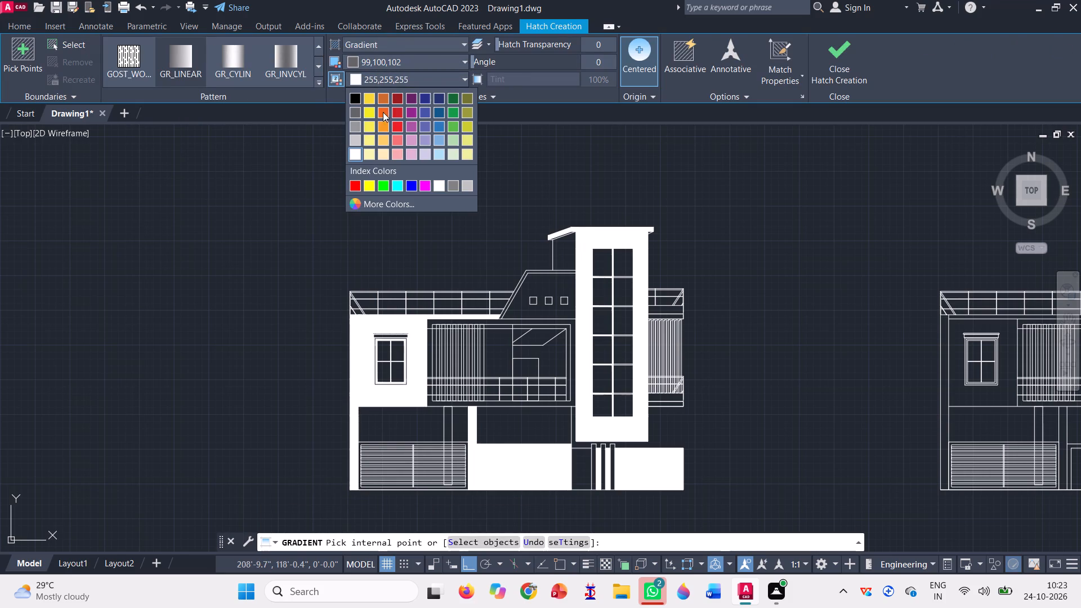
{"action": "left_click", "coordinate": [353, 111]}
{"action": "scroll", "coordinate": [649, 259], "scroll_direction": "down", "scroll_amount": 1}
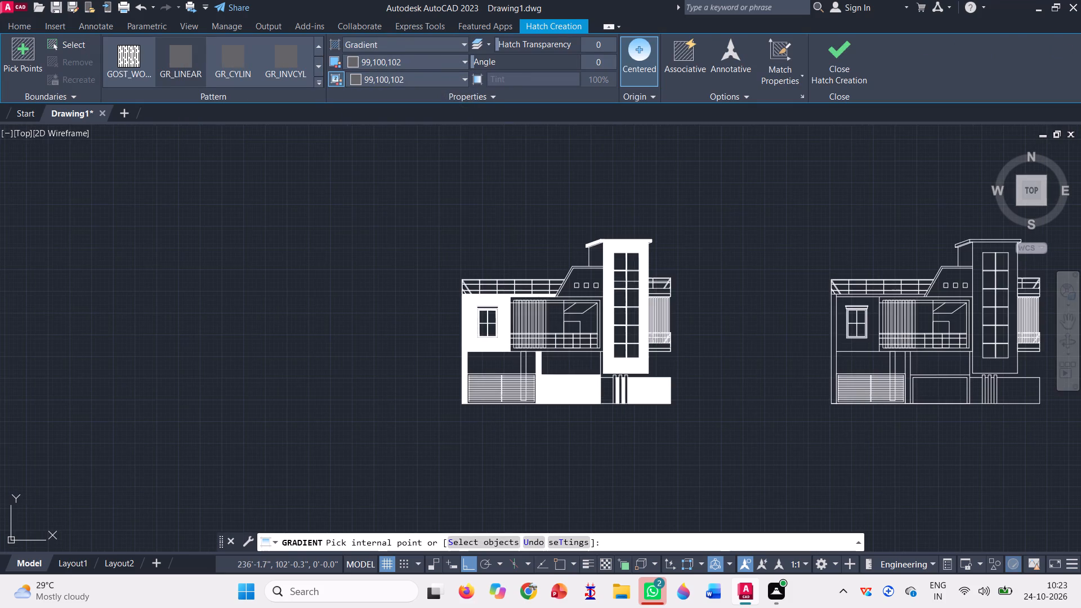
{"action": "scroll", "coordinate": [597, 393], "scroll_direction": "up", "scroll_amount": 5}
{"action": "left_click", "coordinate": [628, 382]}
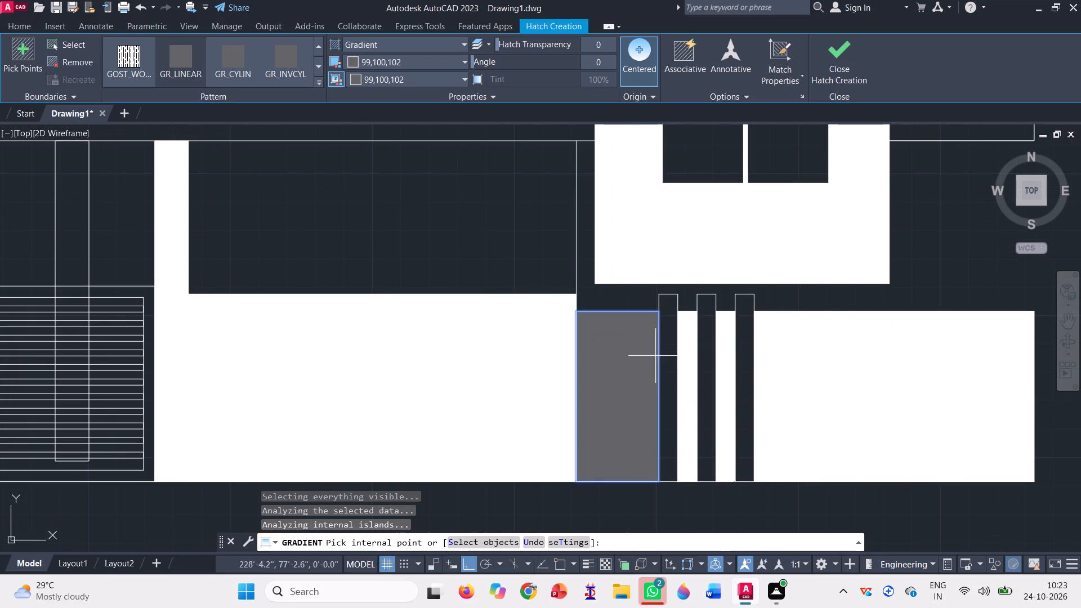
{"action": "left_click", "coordinate": [673, 356]}
{"action": "scroll", "coordinate": [706, 354], "scroll_direction": "up", "scroll_amount": 2}
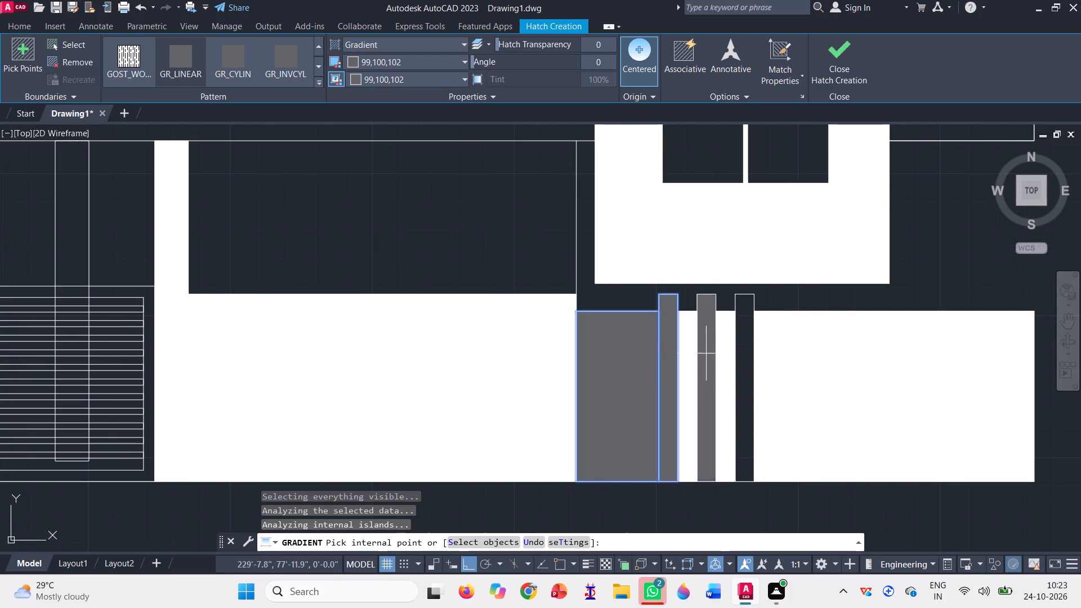
{"action": "left_click", "coordinate": [703, 352]}
{"action": "left_click", "coordinate": [763, 346]}
{"action": "scroll", "coordinate": [622, 383], "scroll_direction": "down", "scroll_amount": 2}
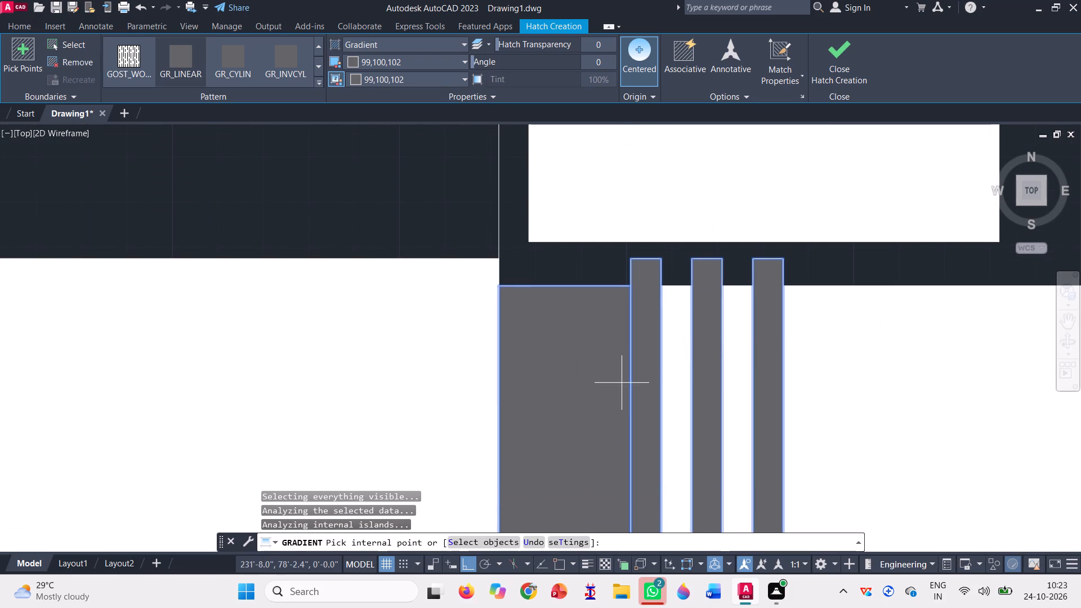
Add the grey fill to the first-floor balcony's surrounding frame and the part of its left side above the railing.
{"action": "scroll", "coordinate": [622, 383], "scroll_direction": "down", "scroll_amount": 2}
{"action": "scroll", "coordinate": [613, 427], "scroll_direction": "down", "scroll_amount": 1}
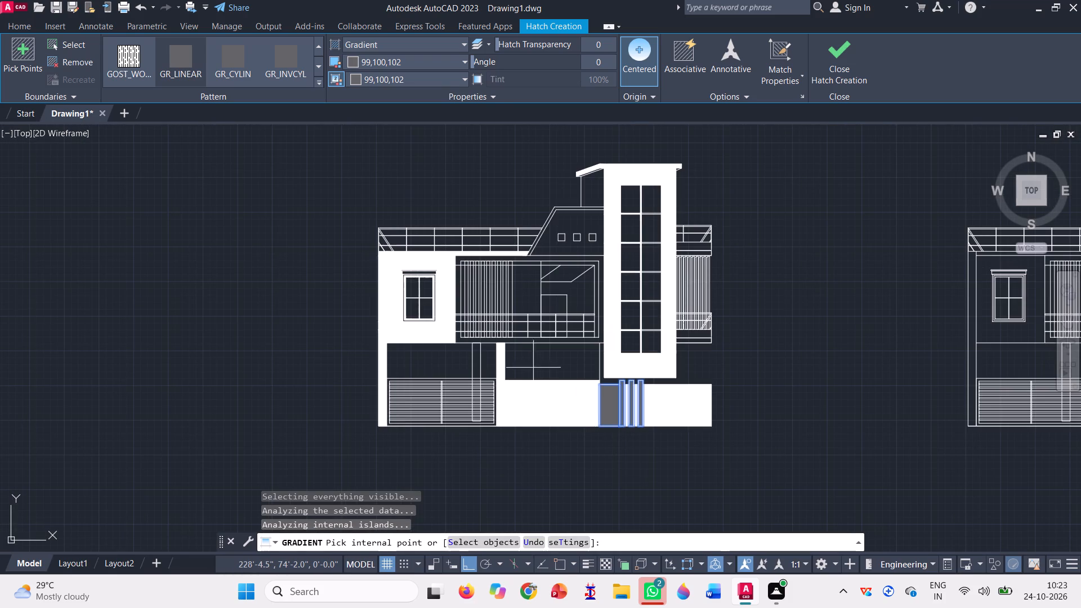
{"action": "scroll", "coordinate": [472, 257], "scroll_direction": "up", "scroll_amount": 7}
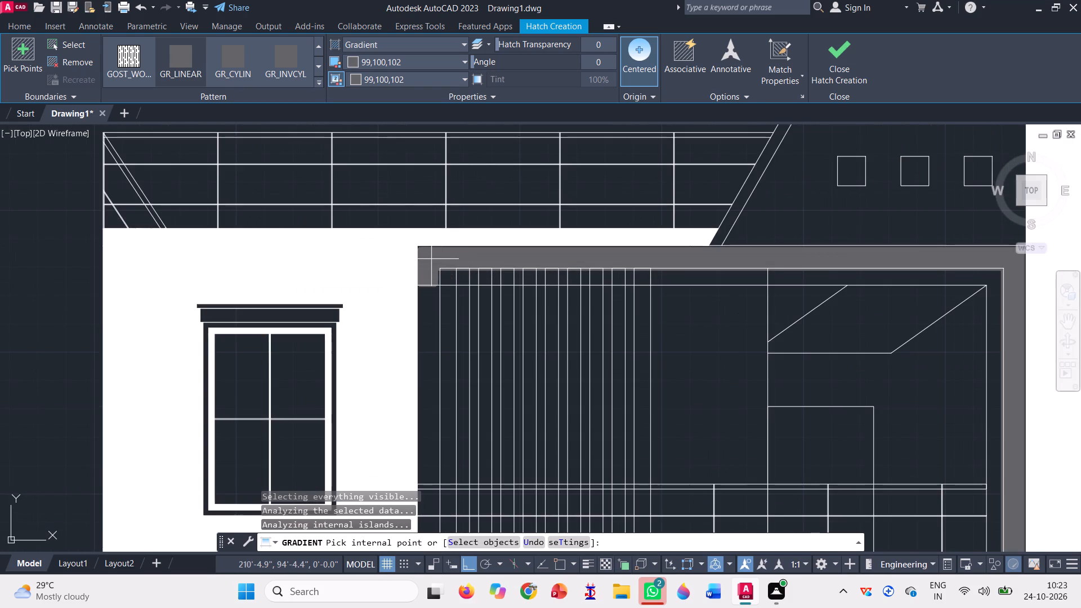
{"action": "left_click", "coordinate": [430, 259]}
{"action": "scroll", "coordinate": [501, 249], "scroll_direction": "down", "scroll_amount": 1}
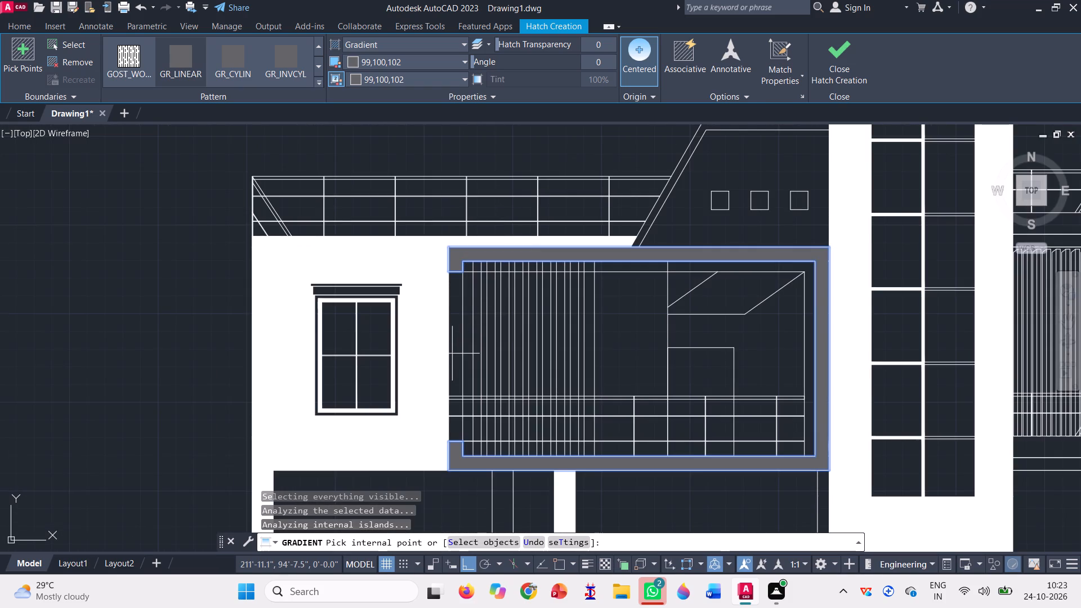
{"action": "left_click", "coordinate": [452, 354]}
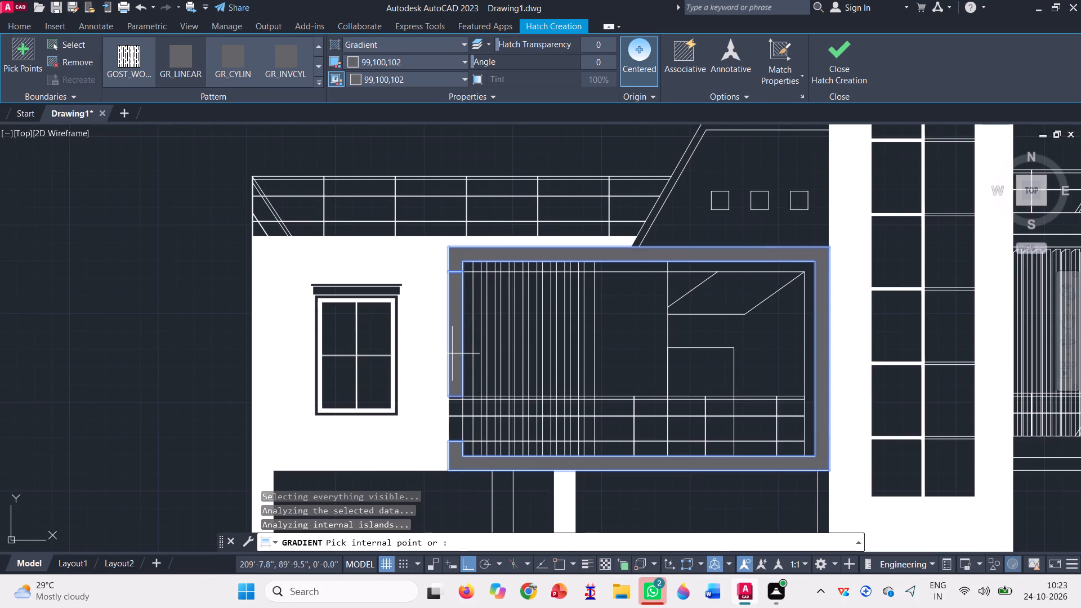
Add the grey fill to the balcony frame's left-side segments between the railing bars and to the top-rail strip.
{"action": "scroll", "coordinate": [441, 436], "scroll_direction": "up", "scroll_amount": 5}
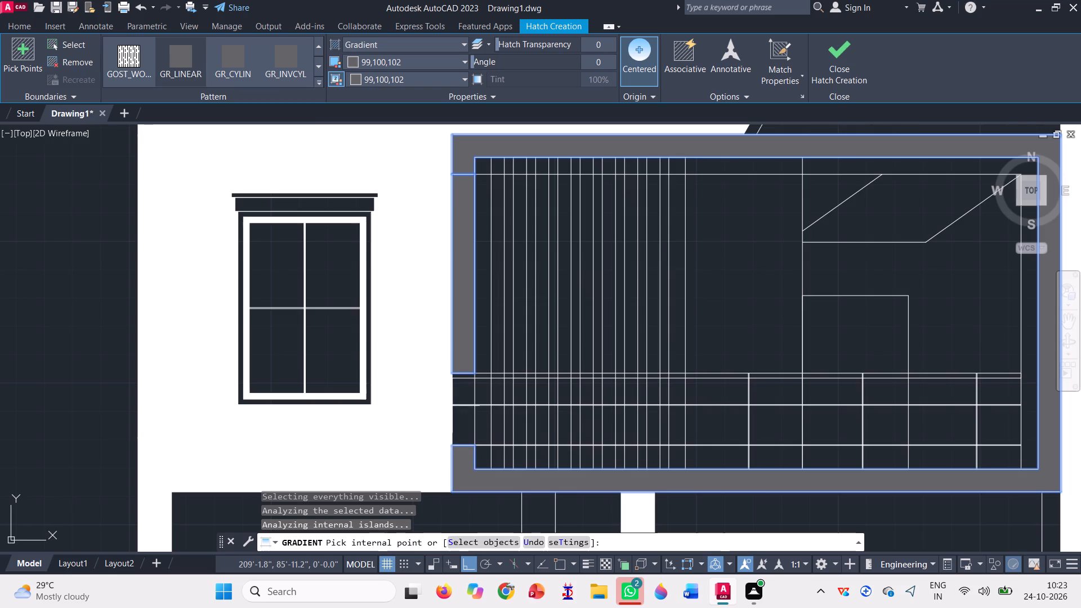
{"action": "scroll", "coordinate": [452, 404], "scroll_direction": "up", "scroll_amount": 1}
{"action": "left_click", "coordinate": [459, 449]}
{"action": "left_click", "coordinate": [481, 334]}
{"action": "scroll", "coordinate": [479, 274], "scroll_direction": "up", "scroll_amount": 1}
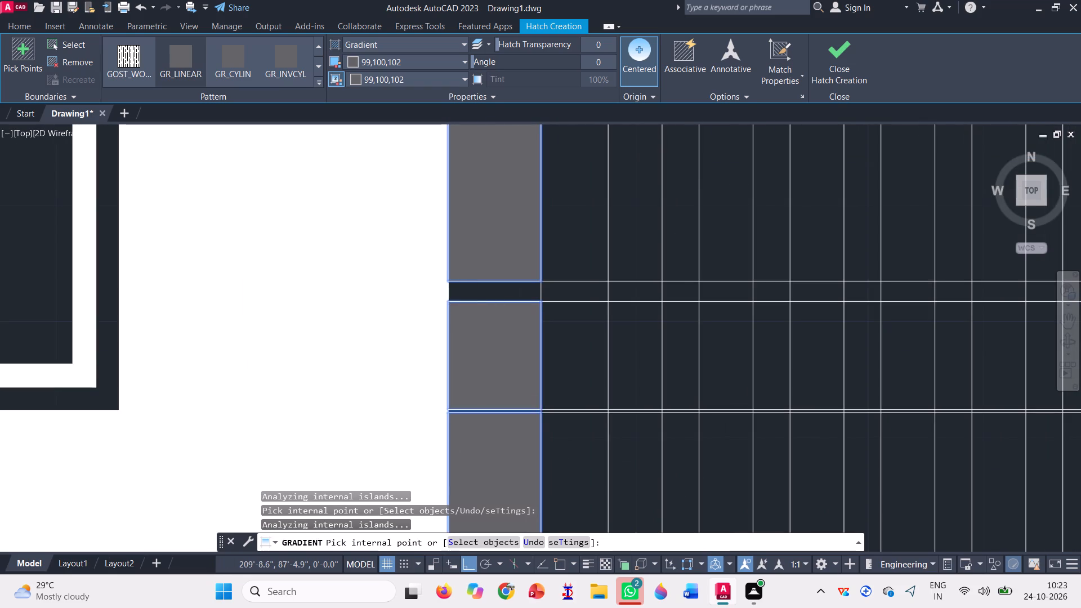
{"action": "scroll", "coordinate": [479, 274], "scroll_direction": "up", "scroll_amount": 1}
{"action": "left_click", "coordinate": [488, 304]}
{"action": "scroll", "coordinate": [506, 259], "scroll_direction": "down", "scroll_amount": 5}
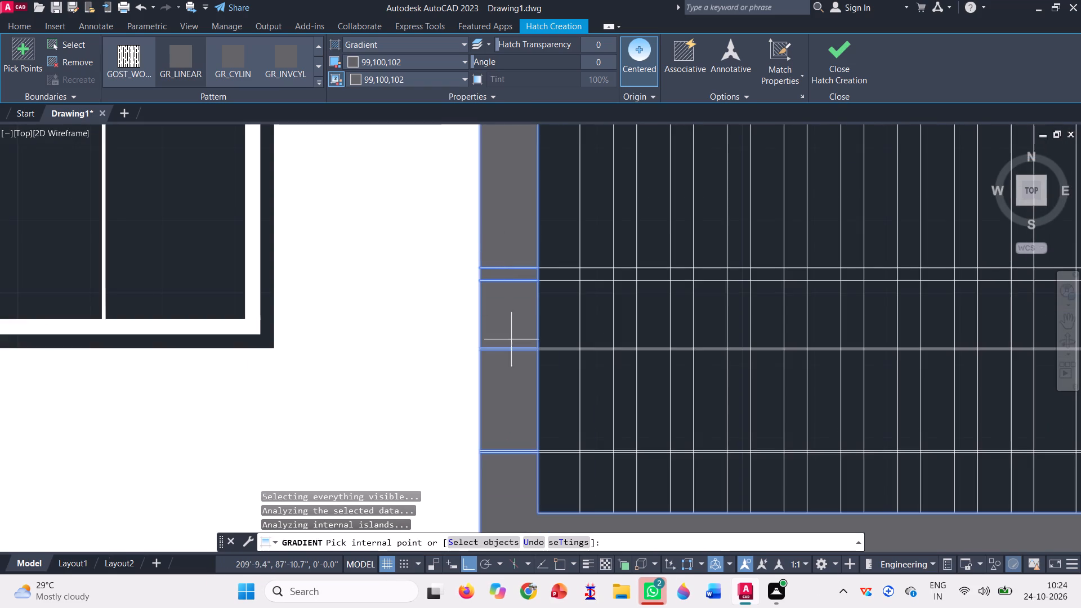
Add the grey fill to the thin middle-rail and lower-rail strips crossing the balcony frame's left side.
{"action": "scroll", "coordinate": [511, 345], "scroll_direction": "up", "scroll_amount": 6}
{"action": "left_click", "coordinate": [518, 347]}
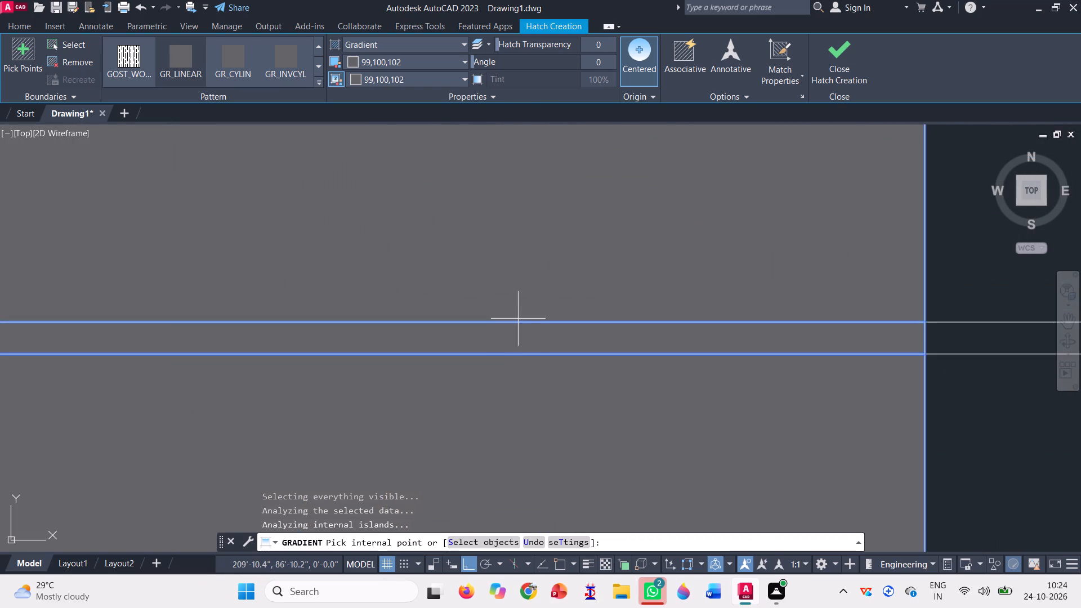
{"action": "scroll", "coordinate": [518, 312], "scroll_direction": "down", "scroll_amount": 8}
{"action": "scroll", "coordinate": [513, 422], "scroll_direction": "up", "scroll_amount": 3}
{"action": "scroll", "coordinate": [528, 364], "scroll_direction": "up", "scroll_amount": 2}
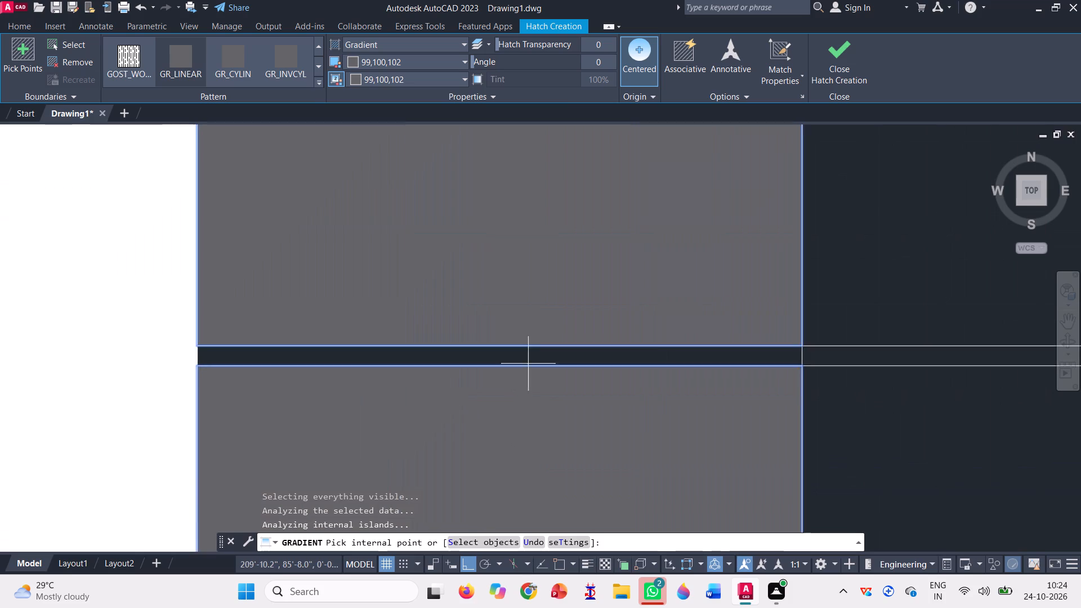
{"action": "scroll", "coordinate": [528, 364], "scroll_direction": "up", "scroll_amount": 1}
{"action": "left_click", "coordinate": [524, 350]}
Add the grey fill to the sloping and horizontal border band above the balcony, around the wall with three square openings.
{"action": "scroll", "coordinate": [507, 373], "scroll_direction": "down", "scroll_amount": 9}
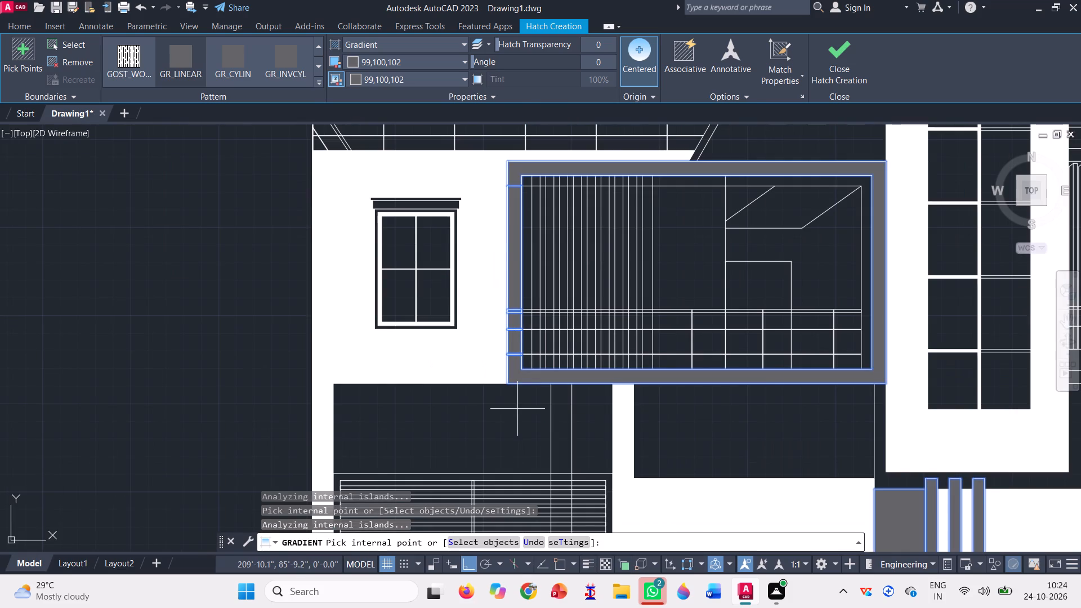
{"action": "scroll", "coordinate": [517, 409], "scroll_direction": "down", "scroll_amount": 1}
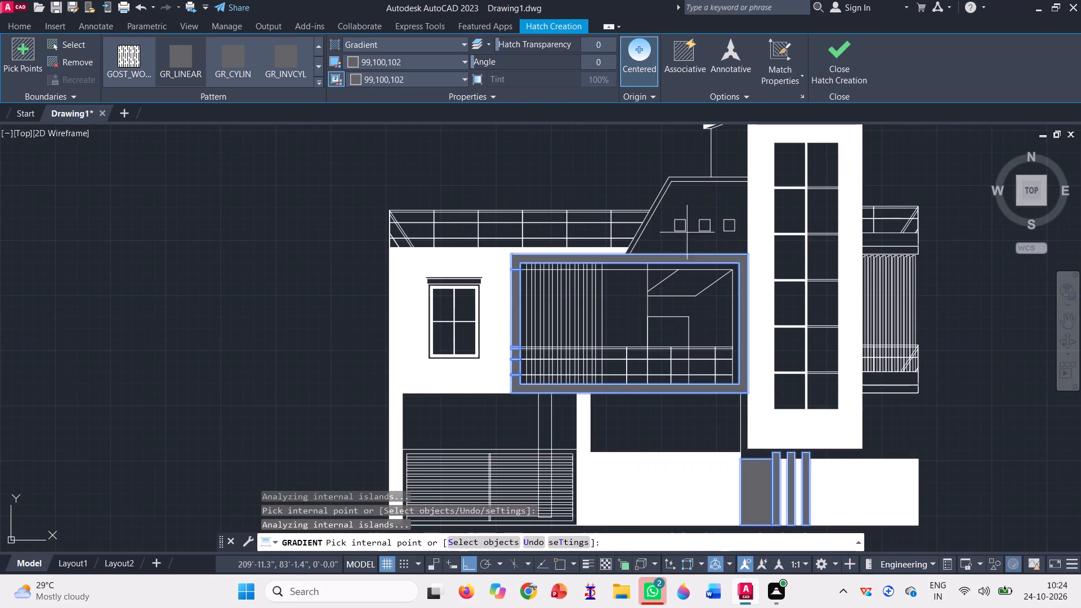
{"action": "scroll", "coordinate": [702, 176], "scroll_direction": "up", "scroll_amount": 3}
{"action": "left_click", "coordinate": [687, 181]}
Add the grey fill to the upper and lower double slab bands on the tower's right side, completing the grey gradient fill.
{"action": "scroll", "coordinate": [616, 225], "scroll_direction": "down", "scroll_amount": 2}
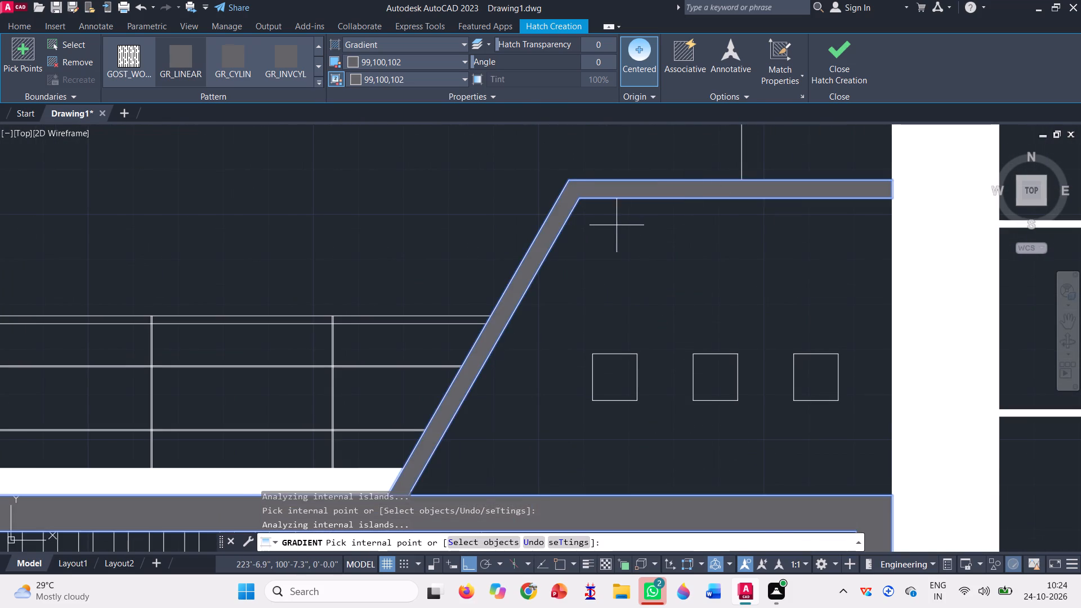
{"action": "scroll", "coordinate": [615, 225], "scroll_direction": "down", "scroll_amount": 3}
{"action": "scroll", "coordinate": [849, 272], "scroll_direction": "up", "scroll_amount": 3}
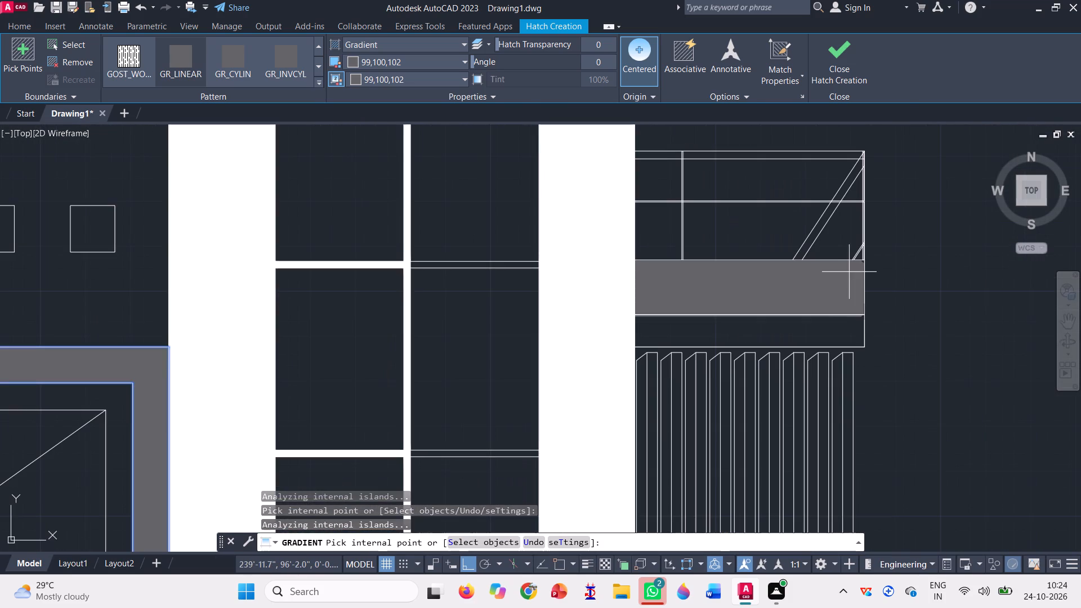
{"action": "left_click", "coordinate": [851, 268]}
{"action": "left_click", "coordinate": [774, 329]}
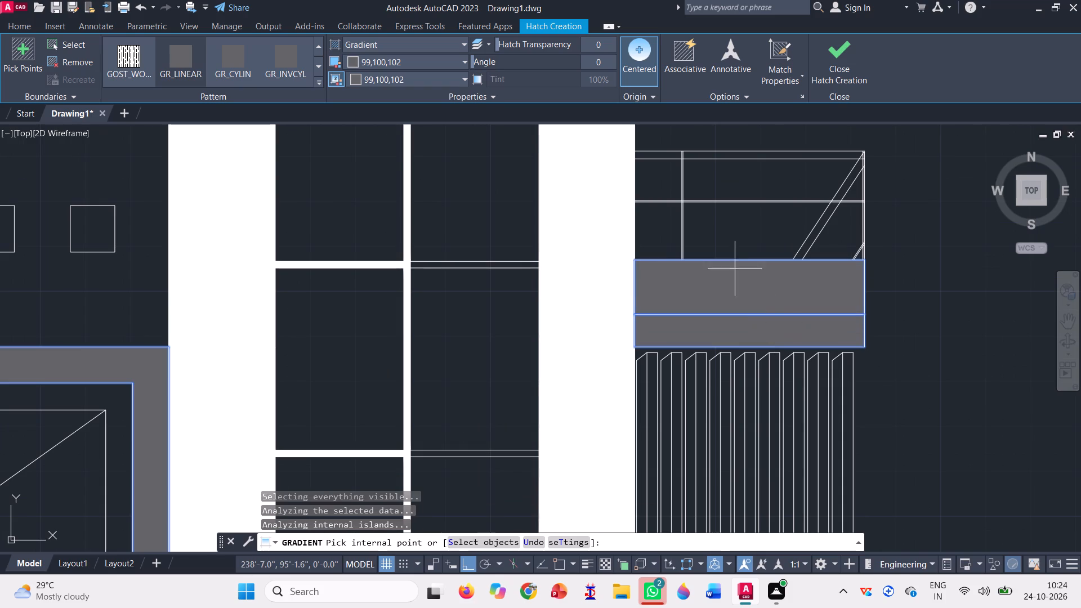
{"action": "scroll", "coordinate": [726, 222], "scroll_direction": "down", "scroll_amount": 5}
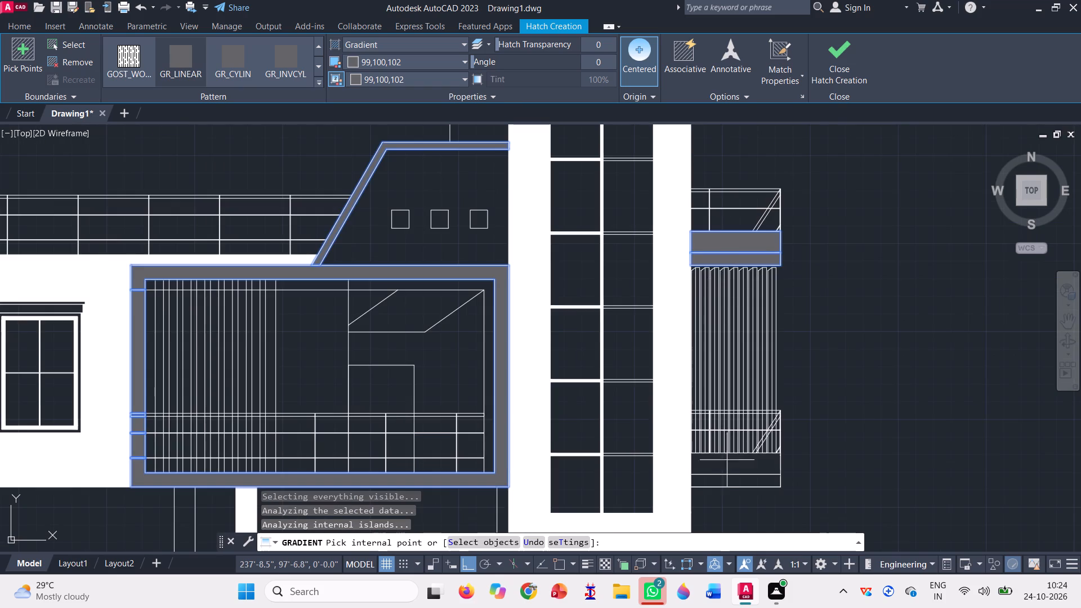
{"action": "scroll", "coordinate": [730, 467], "scroll_direction": "up", "scroll_amount": 3}
{"action": "left_click", "coordinate": [732, 455]}
{"action": "scroll", "coordinate": [717, 408], "scroll_direction": "down", "scroll_amount": 2}
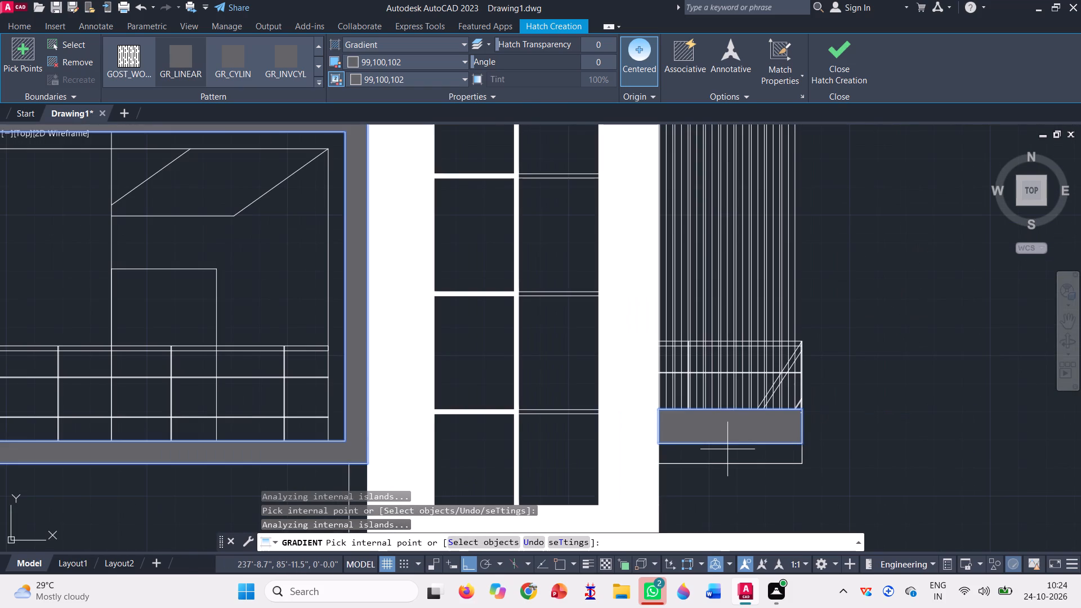
{"action": "left_click", "coordinate": [727, 449]}
{"action": "scroll", "coordinate": [730, 457], "scroll_direction": "down", "scroll_amount": 2}
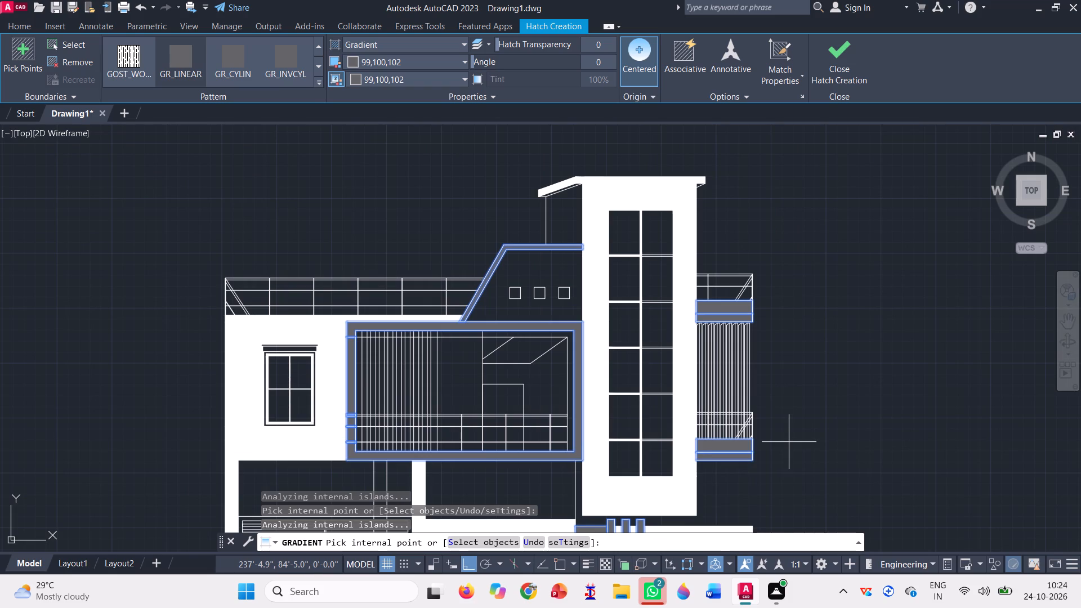
{"action": "key", "text": "space"}
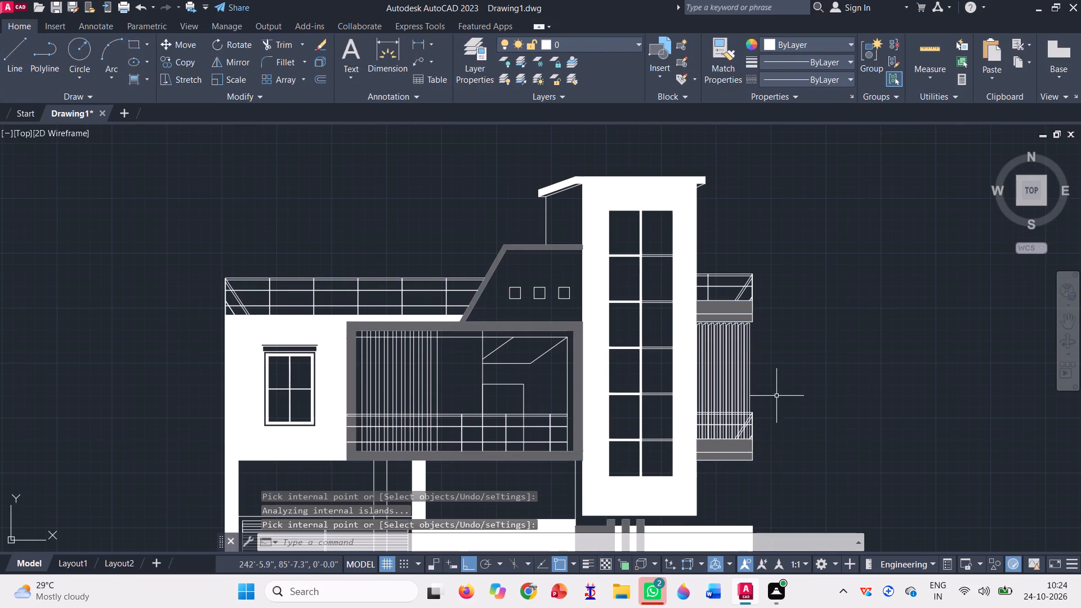
Start a new hatch with the HOUND pattern and the grey hatch colour 147,149,152.
{"action": "scroll", "coordinate": [776, 396], "scroll_direction": "down", "scroll_amount": 1}
{"action": "scroll", "coordinate": [577, 338], "scroll_direction": "down", "scroll_amount": 1}
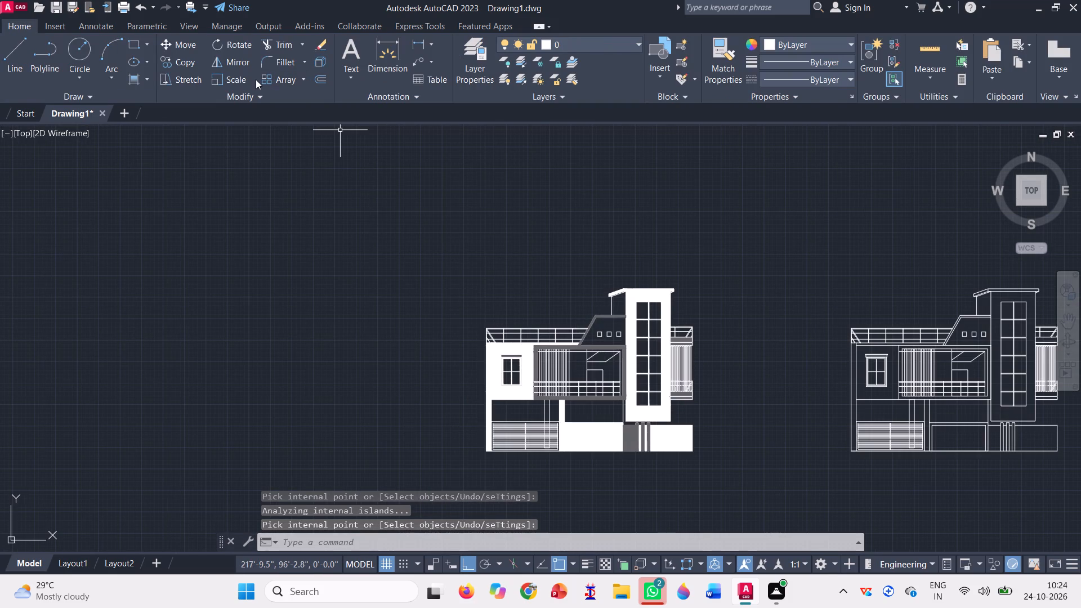
{"action": "left_click", "coordinate": [147, 83]}
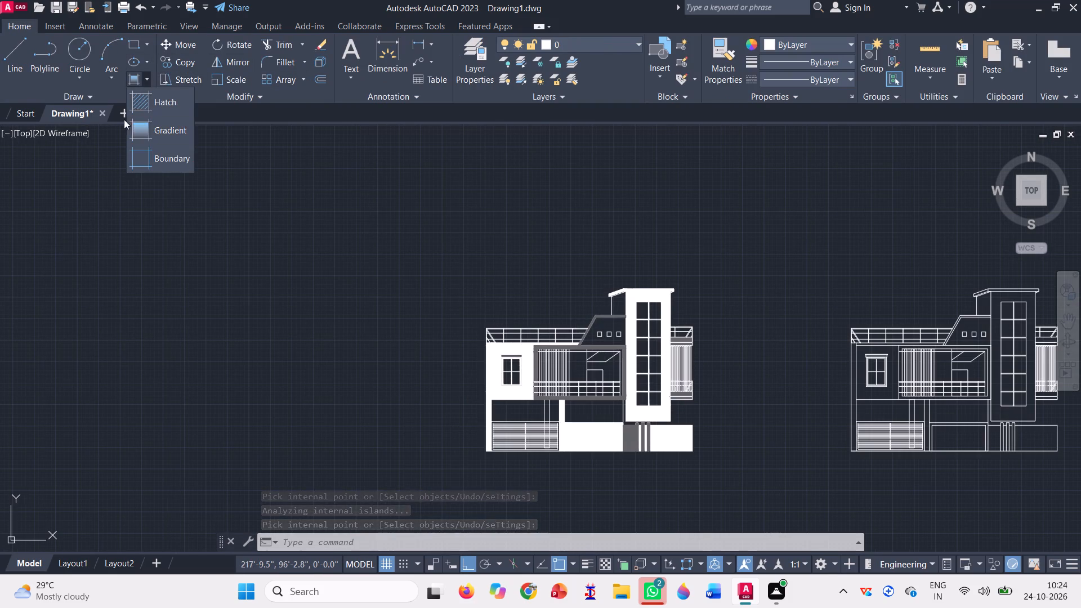
{"action": "left_click", "coordinate": [144, 105]}
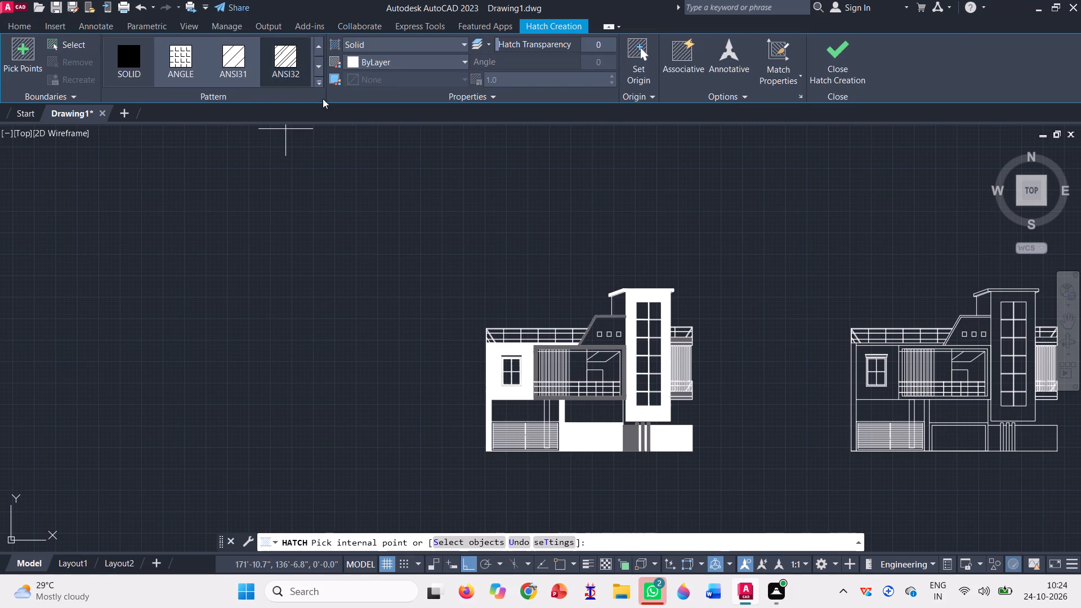
{"action": "left_click", "coordinate": [316, 81]}
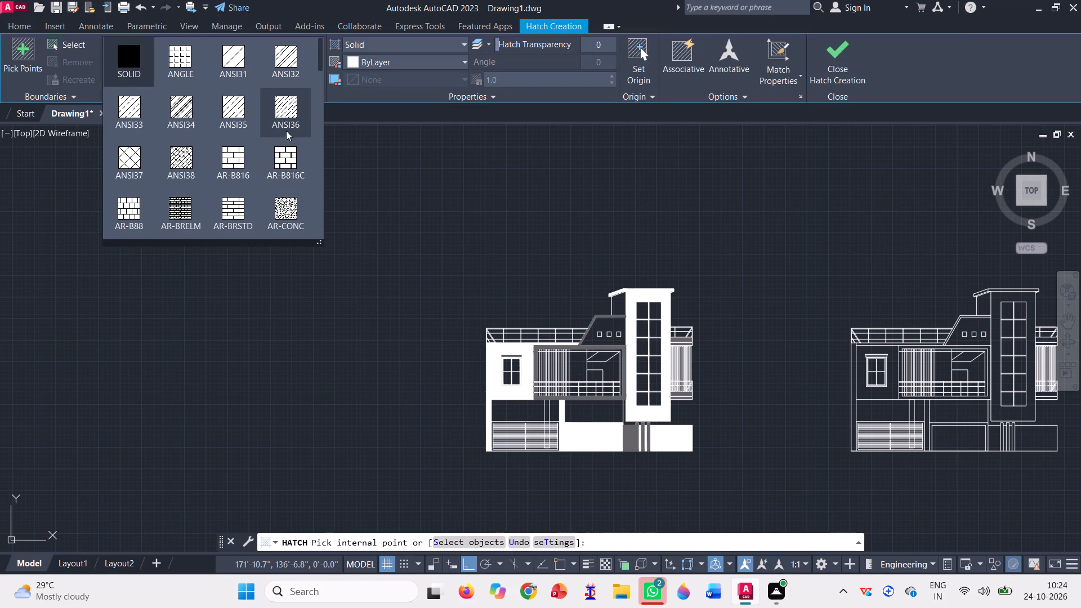
{"action": "scroll", "coordinate": [261, 187], "scroll_direction": "down", "scroll_amount": 1}
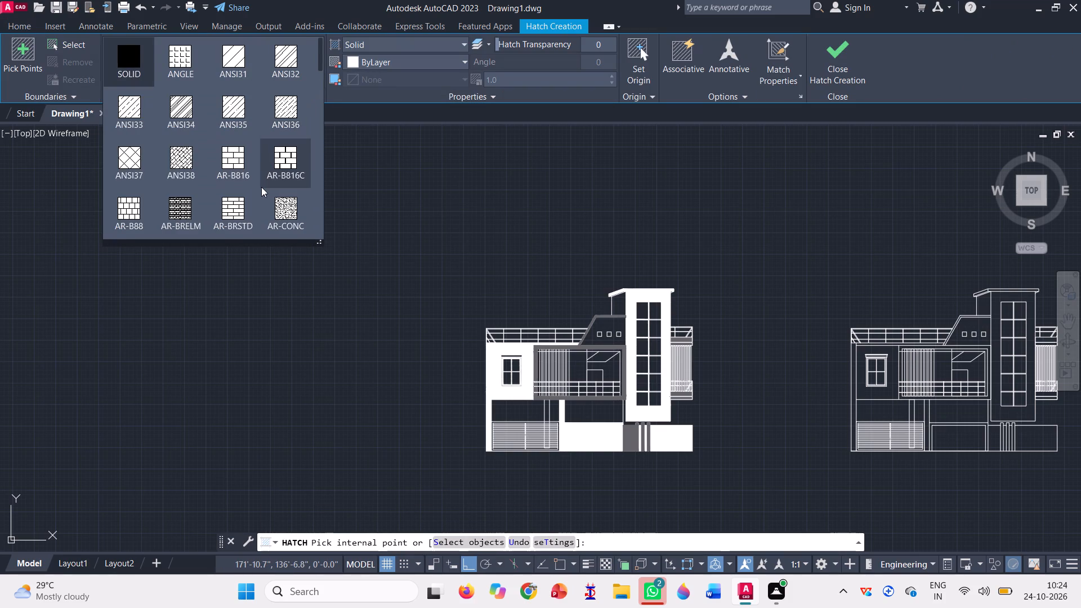
{"action": "scroll", "coordinate": [261, 187], "scroll_direction": "down", "scroll_amount": 2}
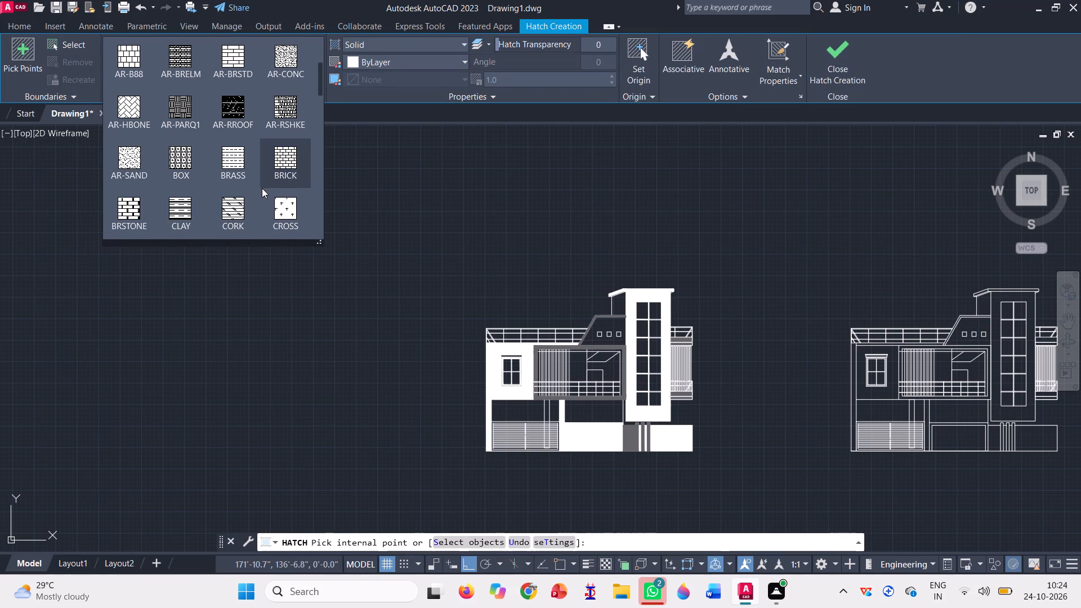
{"action": "scroll", "coordinate": [262, 188], "scroll_direction": "down", "scroll_amount": 2}
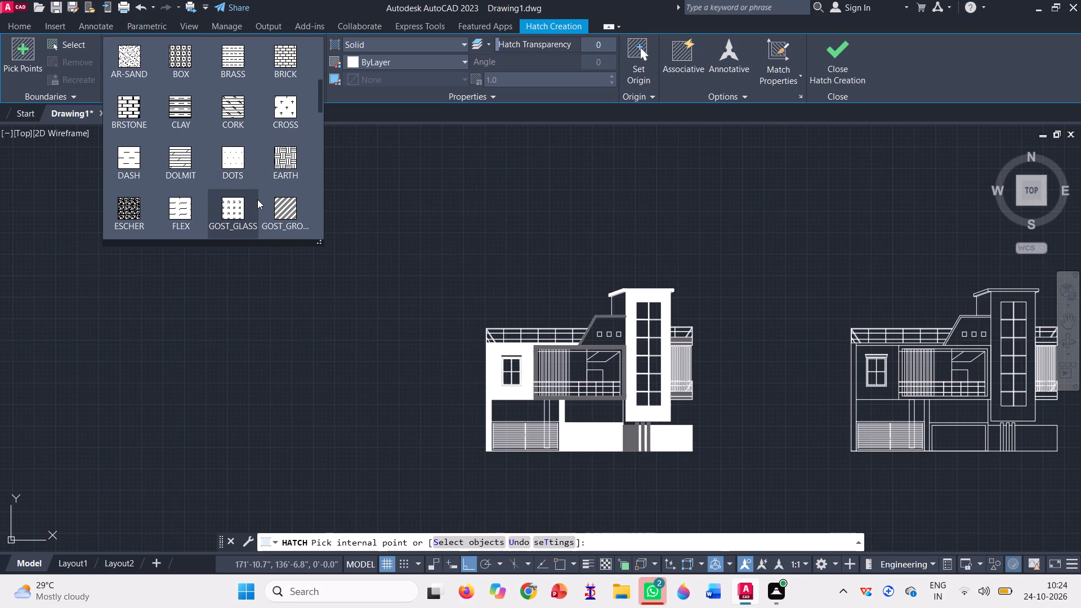
{"action": "scroll", "coordinate": [257, 199], "scroll_direction": "down", "scroll_amount": 3}
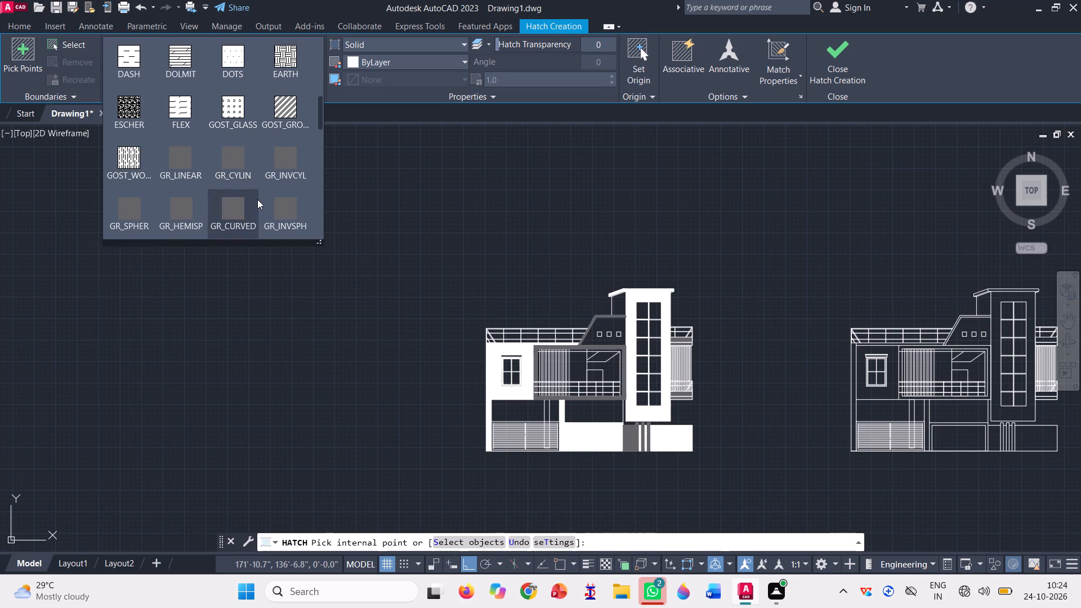
{"action": "scroll", "coordinate": [257, 199], "scroll_direction": "down", "scroll_amount": 1}
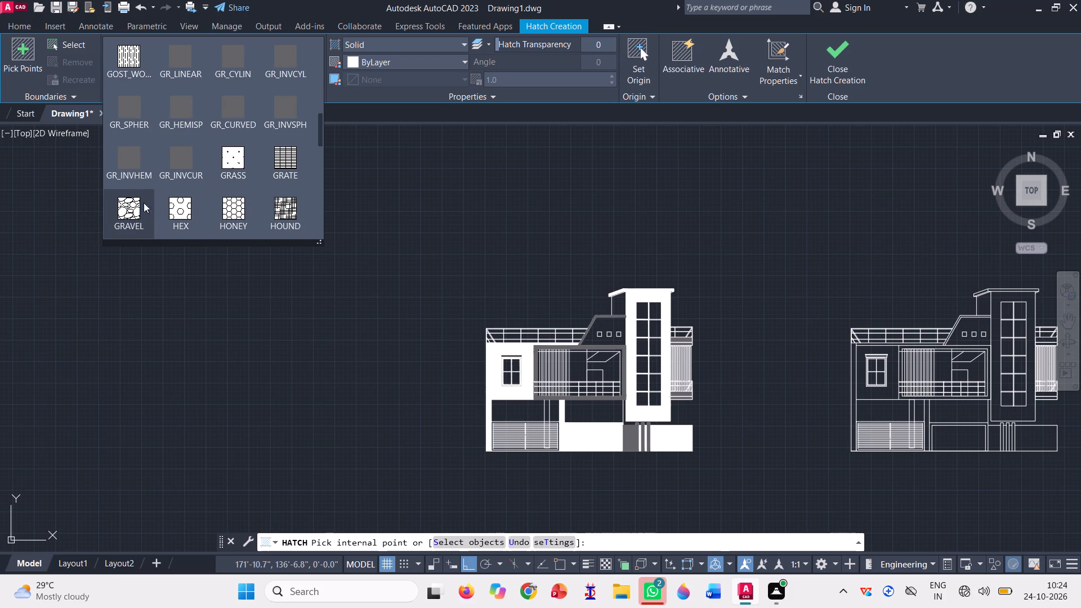
{"action": "left_click", "coordinate": [284, 205]}
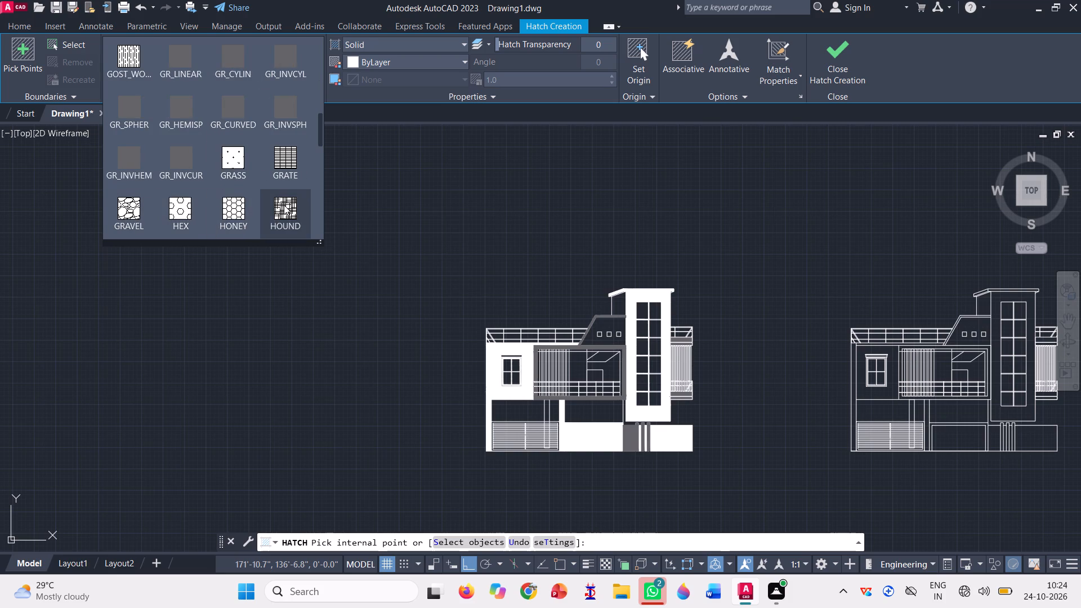
{"action": "left_click", "coordinate": [462, 56]}
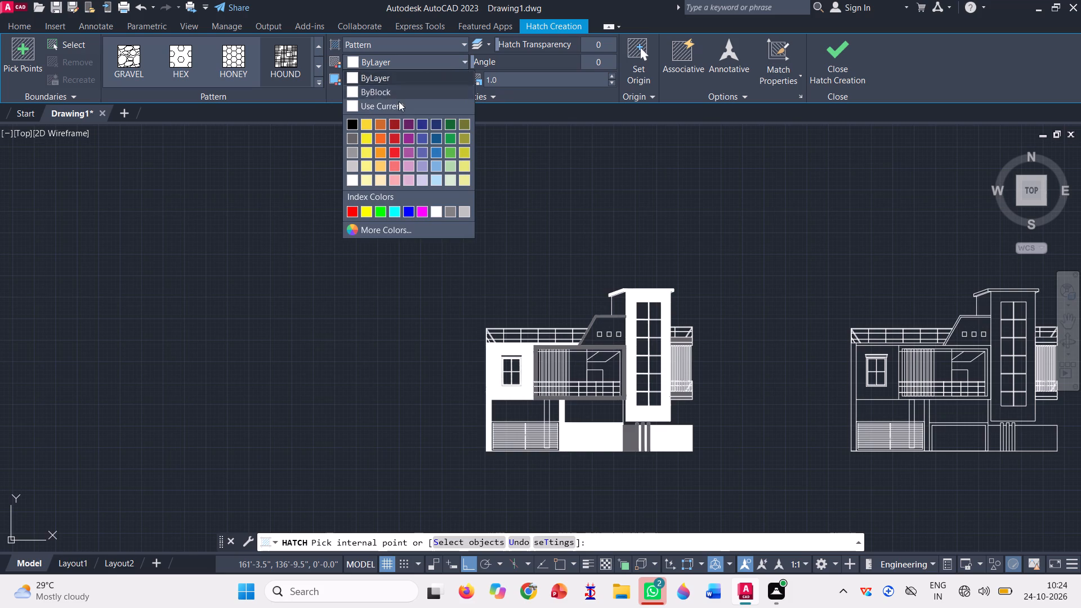
{"action": "left_click", "coordinate": [355, 150]}
Apply the HOUND hatch to the three vertical posts below the tower and the adjoining grey wall panel.
{"action": "scroll", "coordinate": [681, 440], "scroll_direction": "up", "scroll_amount": 3}
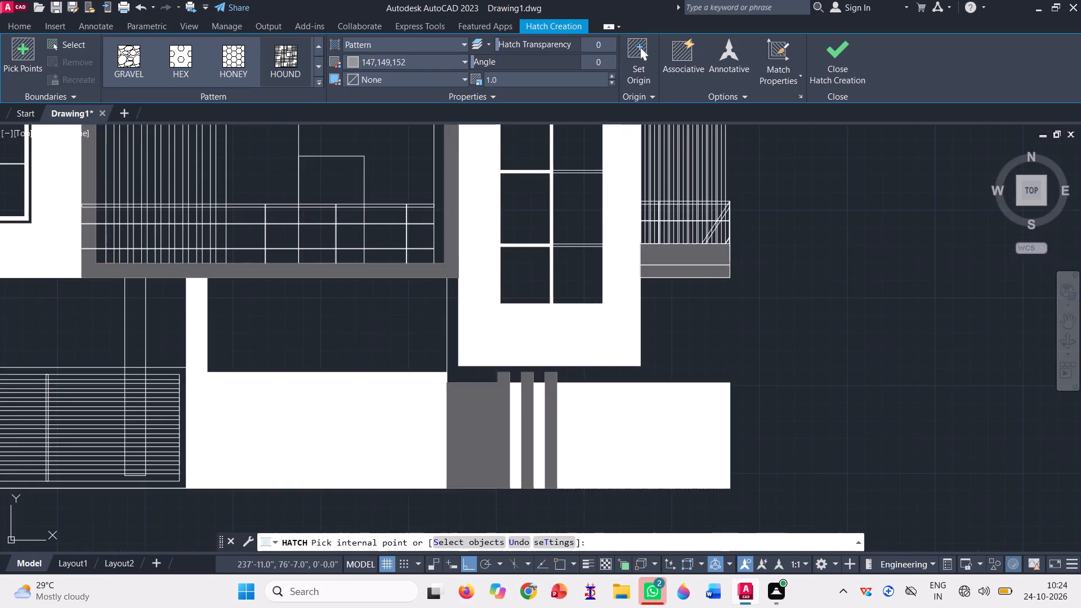
{"action": "scroll", "coordinate": [475, 384], "scroll_direction": "up", "scroll_amount": 2}
{"action": "left_click", "coordinate": [546, 381]}
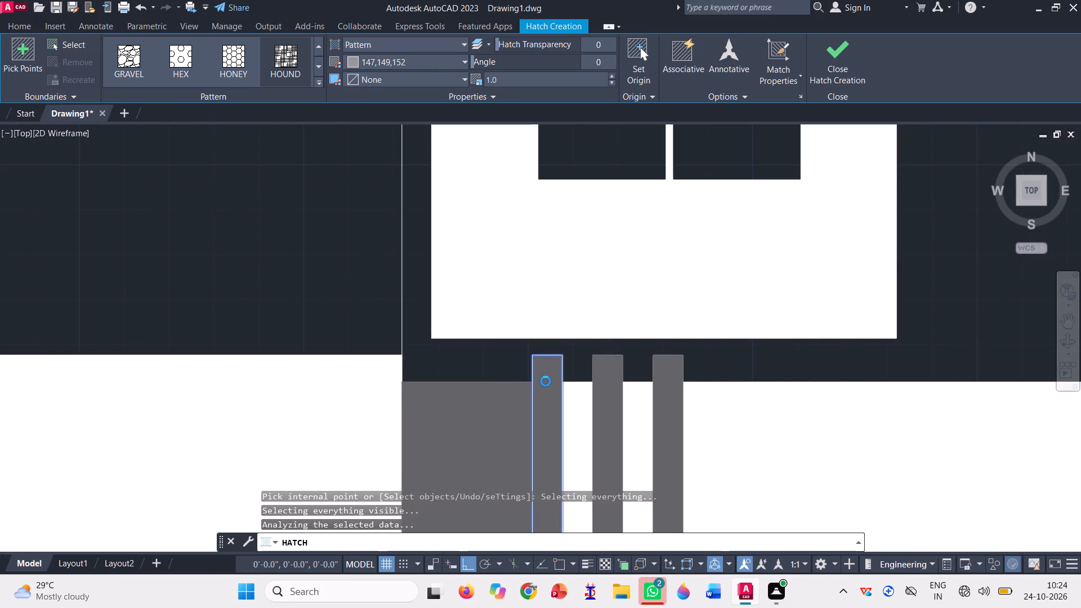
{"action": "scroll", "coordinate": [544, 377], "scroll_direction": "down", "scroll_amount": 1}
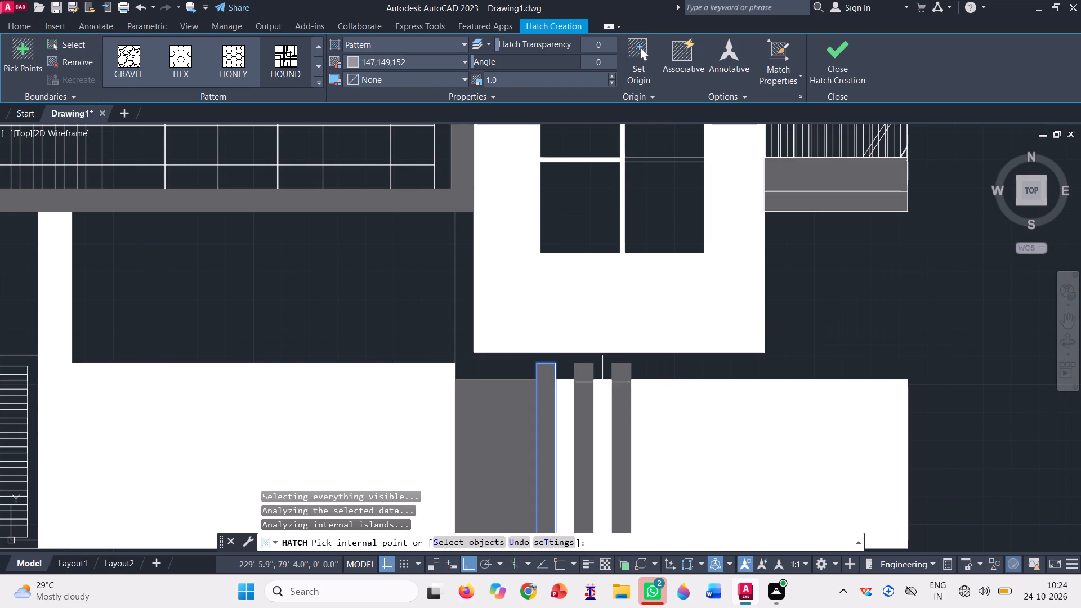
{"action": "left_click", "coordinate": [583, 376]}
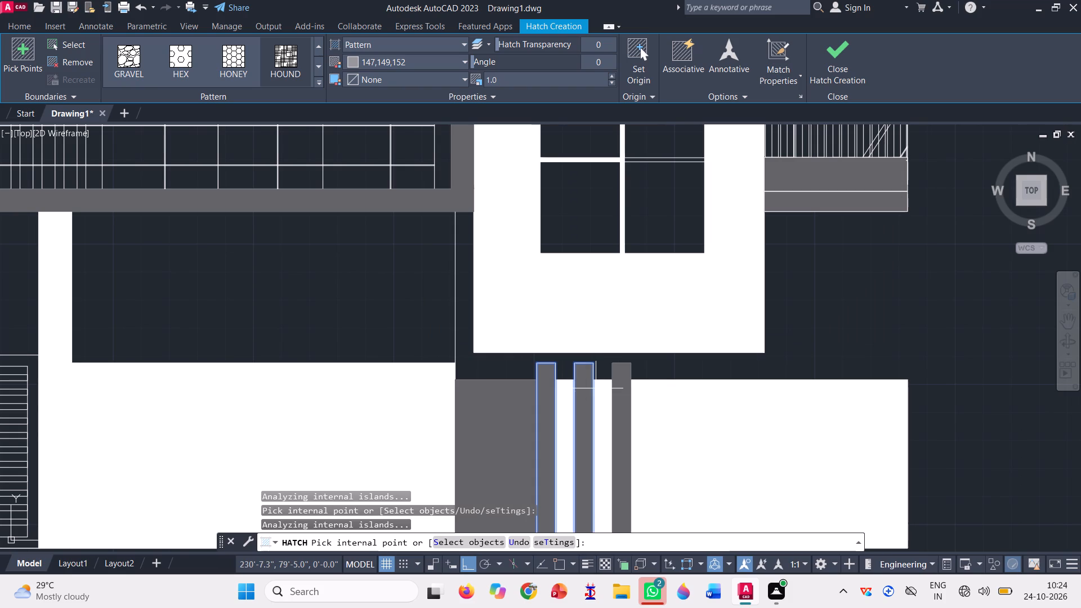
{"action": "left_click", "coordinate": [623, 382]}
{"action": "scroll", "coordinate": [597, 377], "scroll_direction": "down", "scroll_amount": 2}
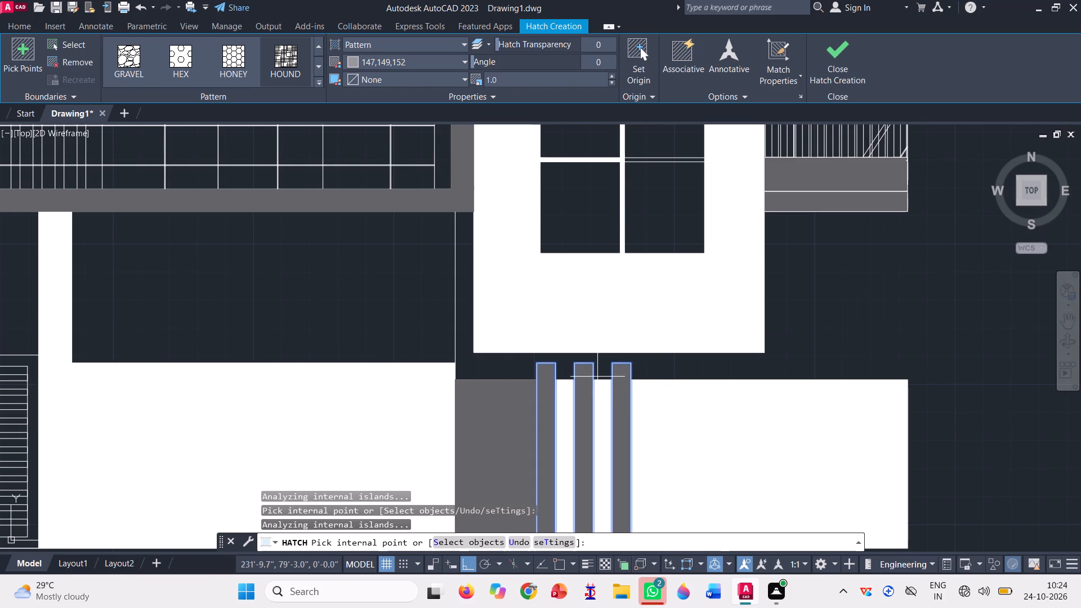
{"action": "scroll", "coordinate": [597, 377], "scroll_direction": "down", "scroll_amount": 1}
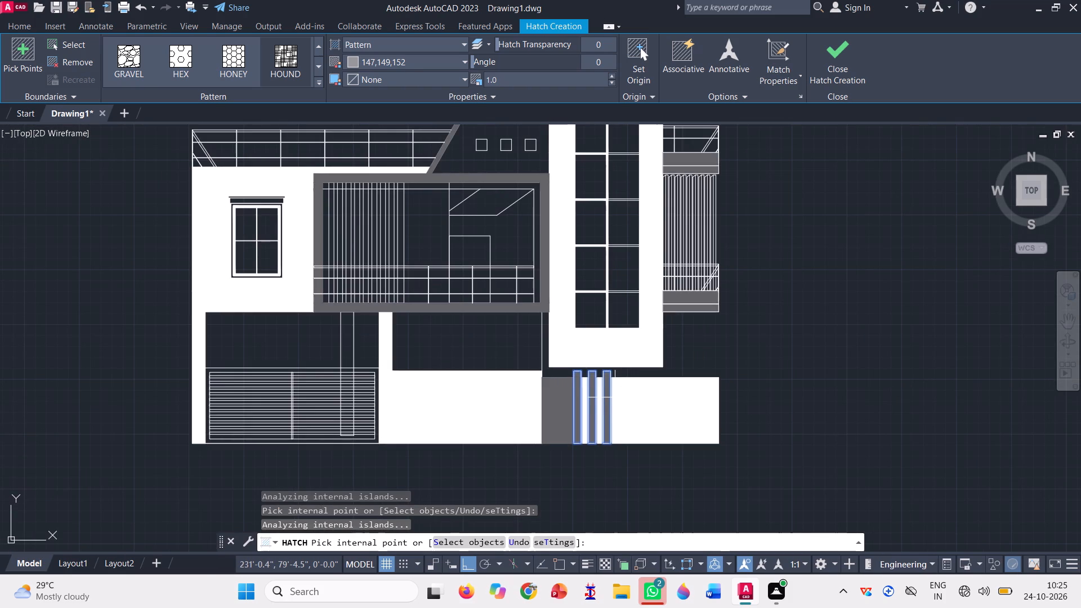
{"action": "scroll", "coordinate": [591, 401], "scroll_direction": "up", "scroll_amount": 3}
{"action": "left_click", "coordinate": [526, 403]}
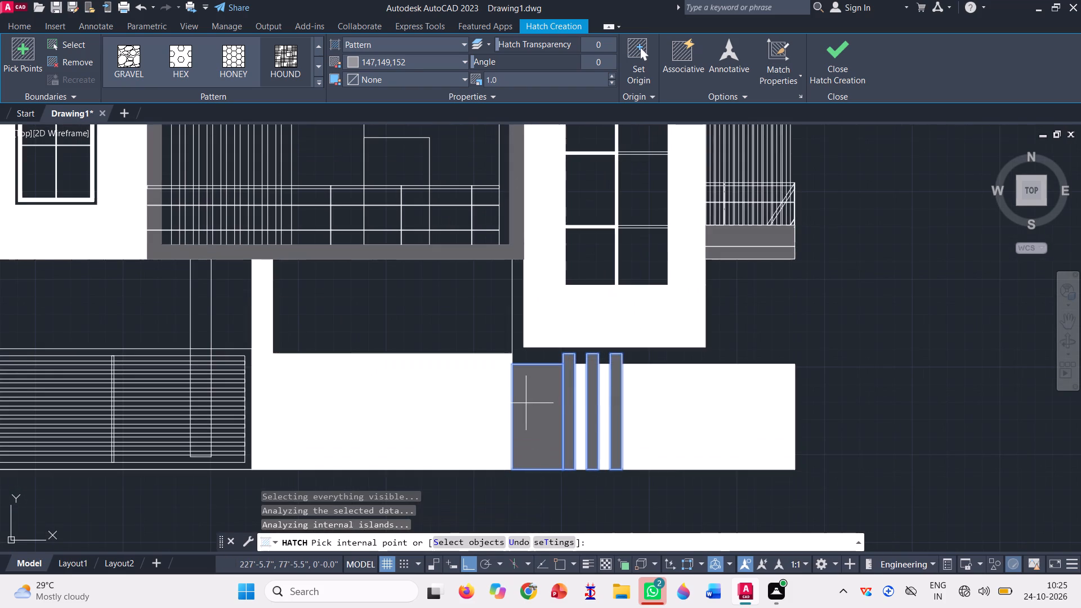
{"action": "scroll", "coordinate": [579, 399], "scroll_direction": "down", "scroll_amount": 1}
{"action": "key", "text": "space"}
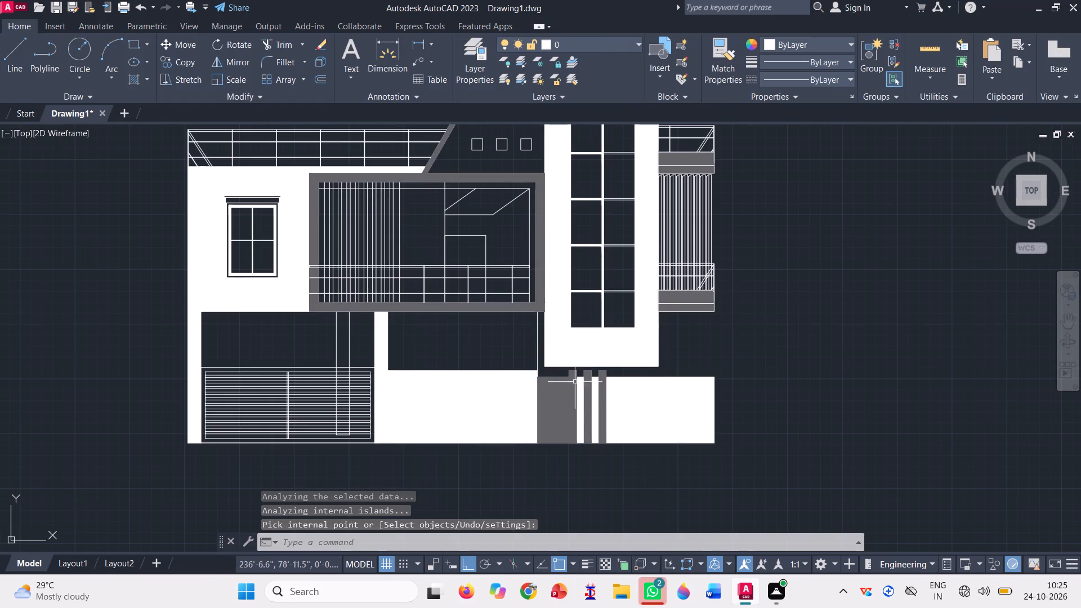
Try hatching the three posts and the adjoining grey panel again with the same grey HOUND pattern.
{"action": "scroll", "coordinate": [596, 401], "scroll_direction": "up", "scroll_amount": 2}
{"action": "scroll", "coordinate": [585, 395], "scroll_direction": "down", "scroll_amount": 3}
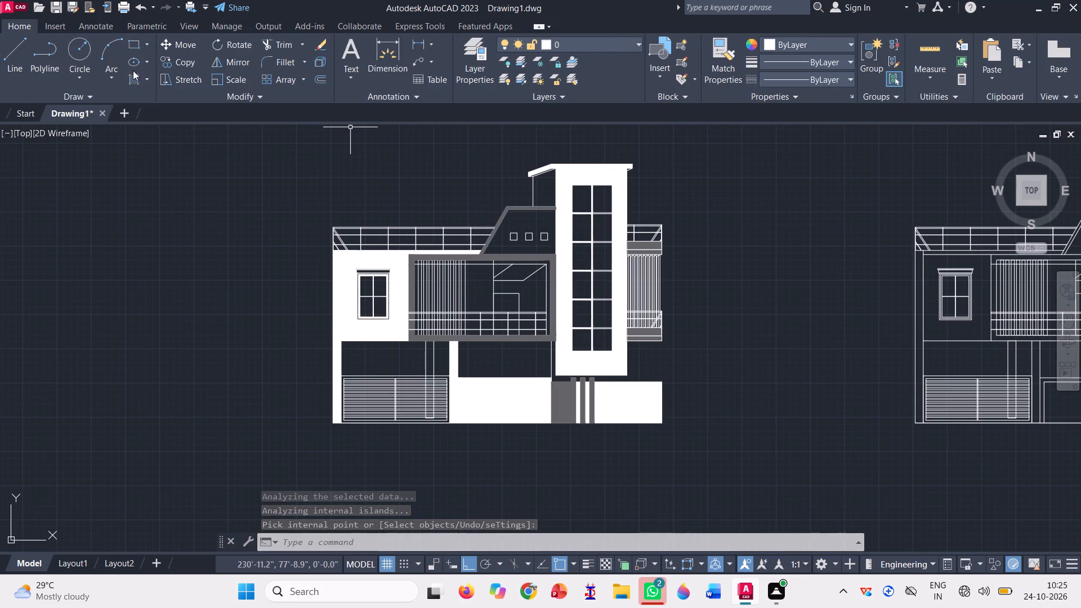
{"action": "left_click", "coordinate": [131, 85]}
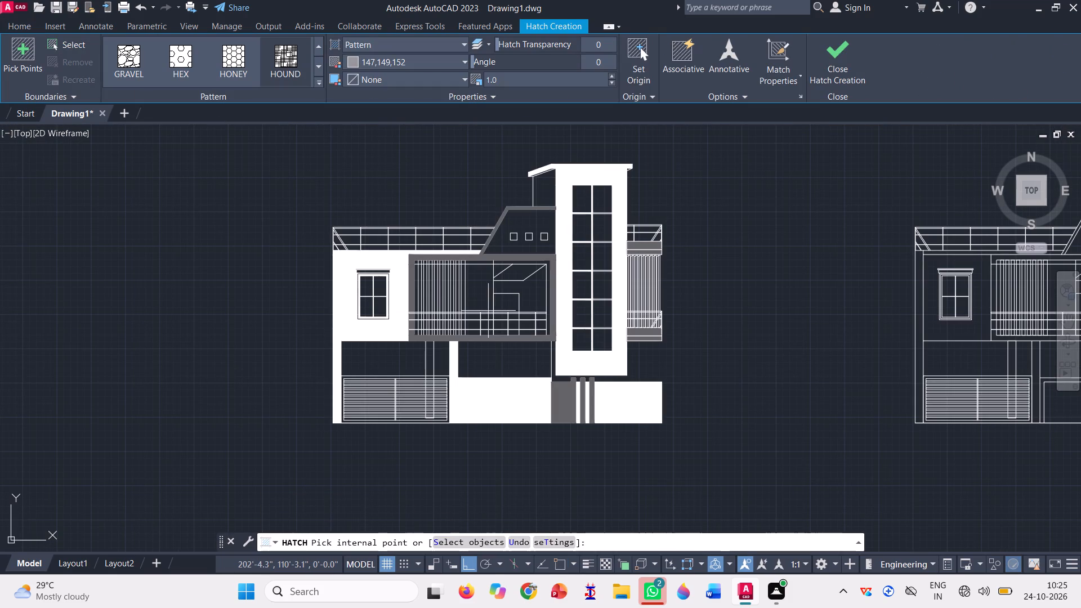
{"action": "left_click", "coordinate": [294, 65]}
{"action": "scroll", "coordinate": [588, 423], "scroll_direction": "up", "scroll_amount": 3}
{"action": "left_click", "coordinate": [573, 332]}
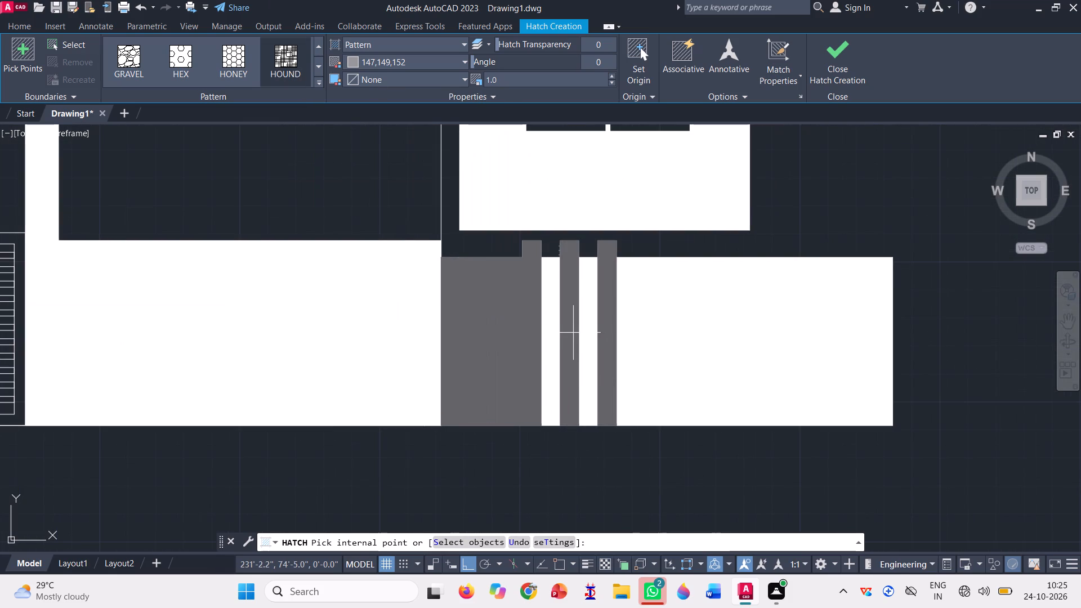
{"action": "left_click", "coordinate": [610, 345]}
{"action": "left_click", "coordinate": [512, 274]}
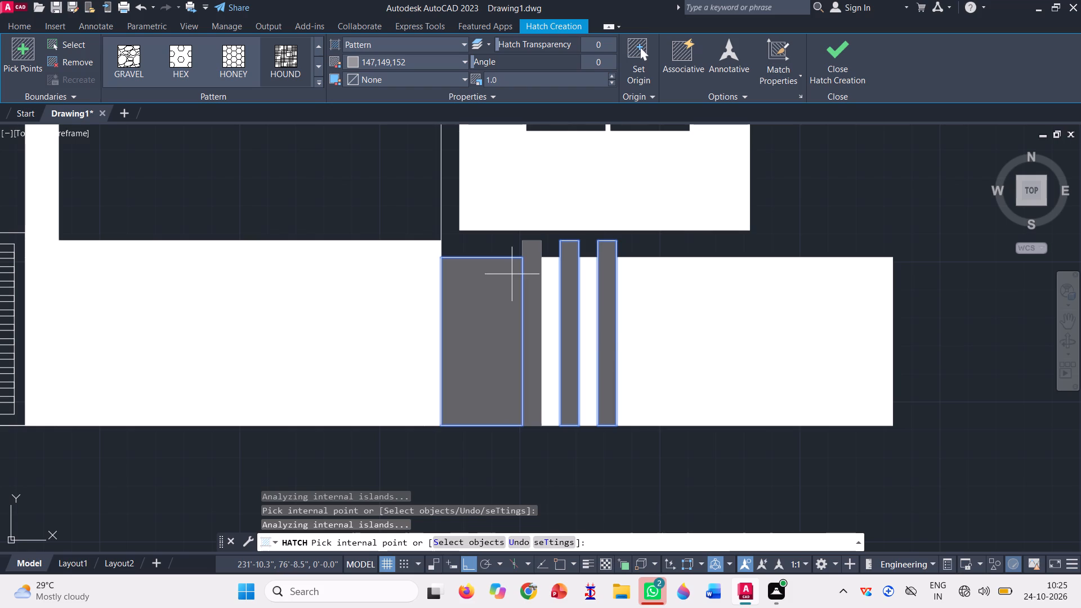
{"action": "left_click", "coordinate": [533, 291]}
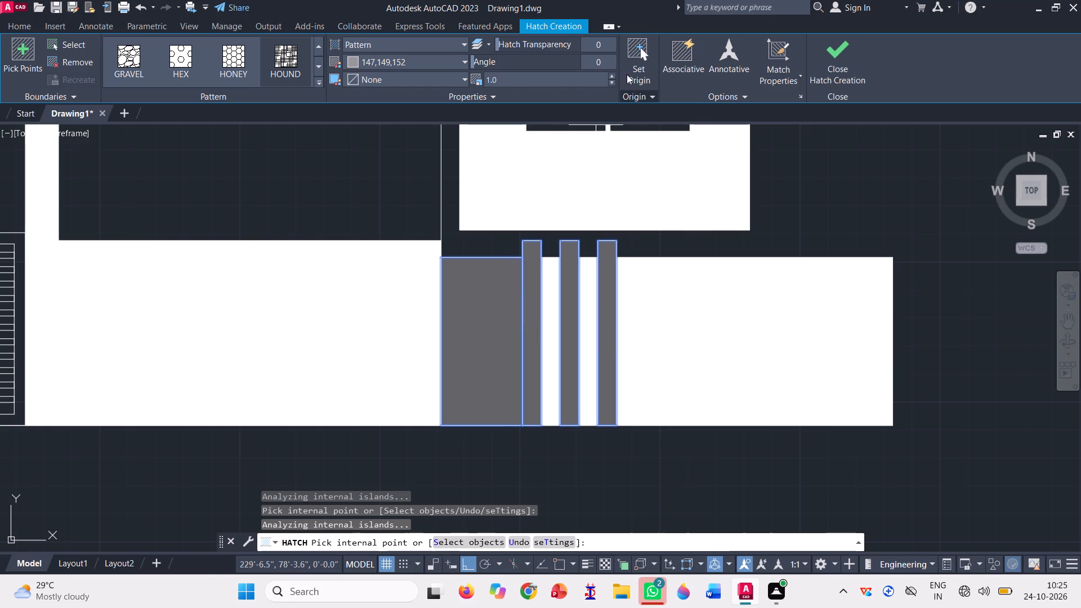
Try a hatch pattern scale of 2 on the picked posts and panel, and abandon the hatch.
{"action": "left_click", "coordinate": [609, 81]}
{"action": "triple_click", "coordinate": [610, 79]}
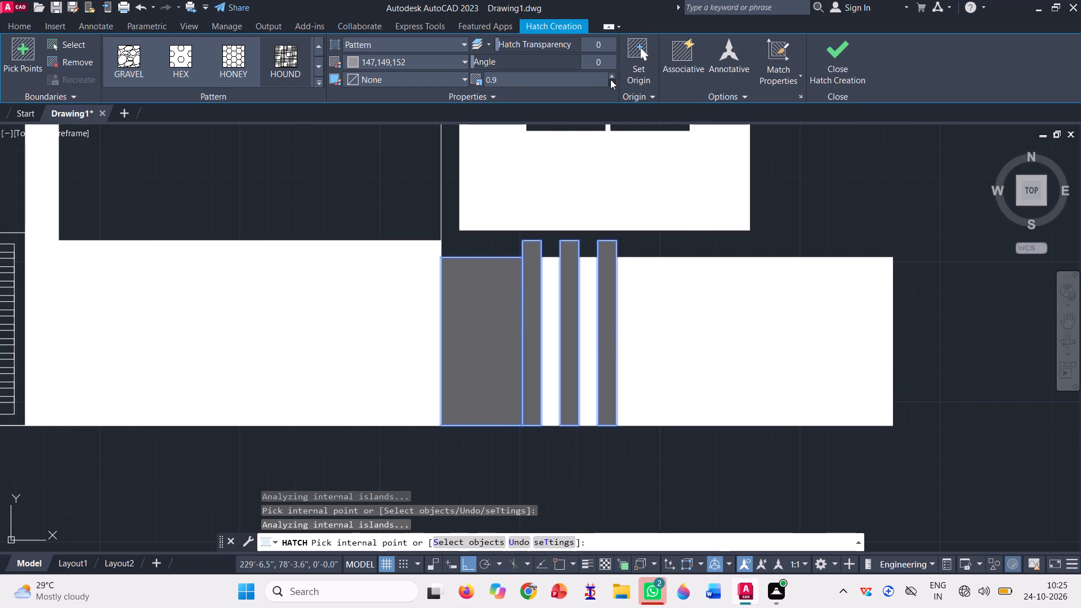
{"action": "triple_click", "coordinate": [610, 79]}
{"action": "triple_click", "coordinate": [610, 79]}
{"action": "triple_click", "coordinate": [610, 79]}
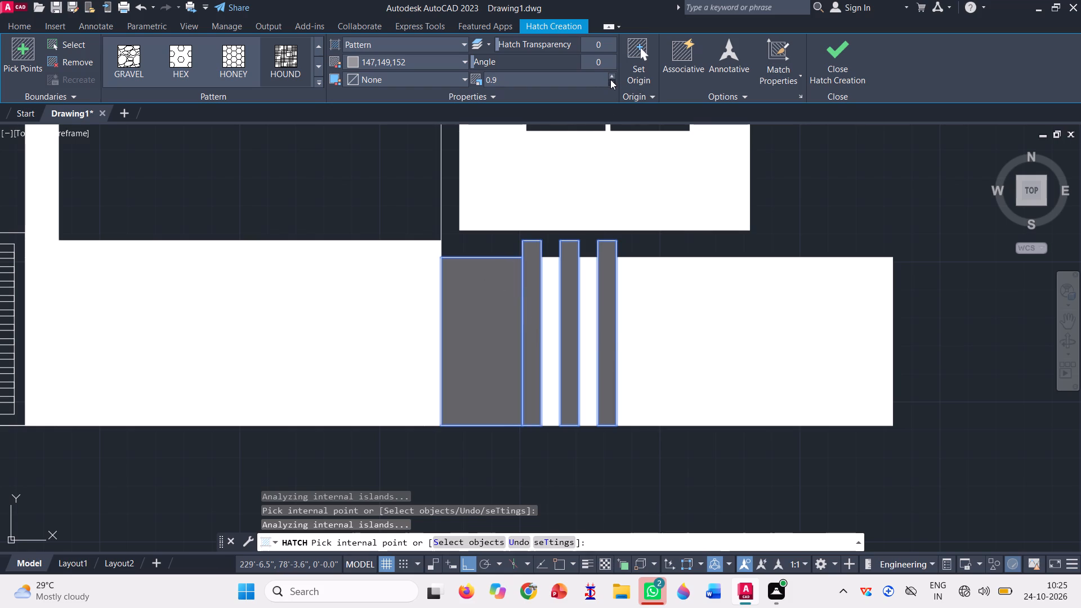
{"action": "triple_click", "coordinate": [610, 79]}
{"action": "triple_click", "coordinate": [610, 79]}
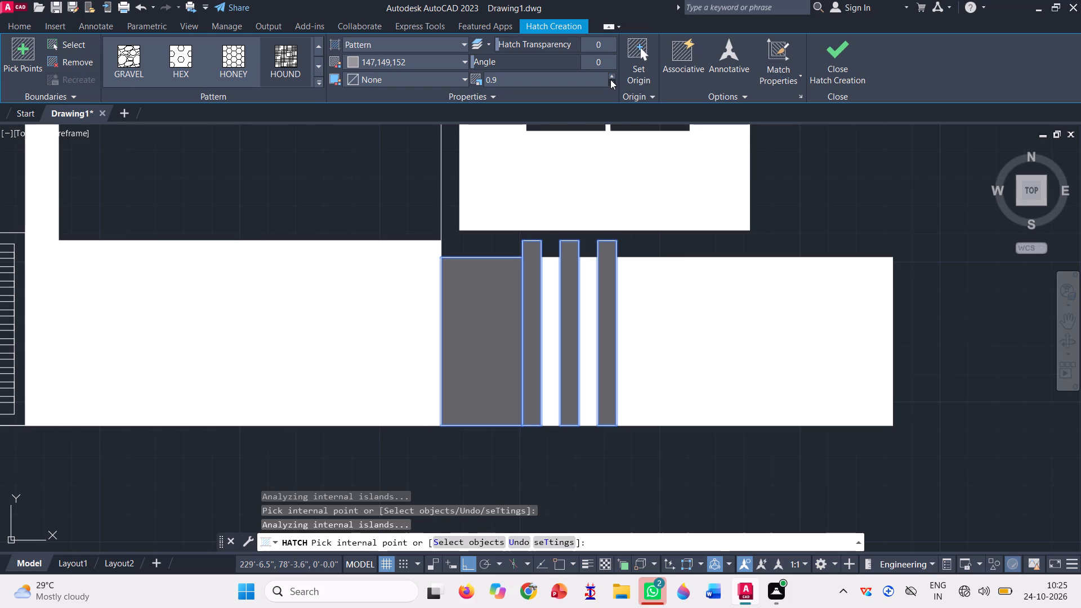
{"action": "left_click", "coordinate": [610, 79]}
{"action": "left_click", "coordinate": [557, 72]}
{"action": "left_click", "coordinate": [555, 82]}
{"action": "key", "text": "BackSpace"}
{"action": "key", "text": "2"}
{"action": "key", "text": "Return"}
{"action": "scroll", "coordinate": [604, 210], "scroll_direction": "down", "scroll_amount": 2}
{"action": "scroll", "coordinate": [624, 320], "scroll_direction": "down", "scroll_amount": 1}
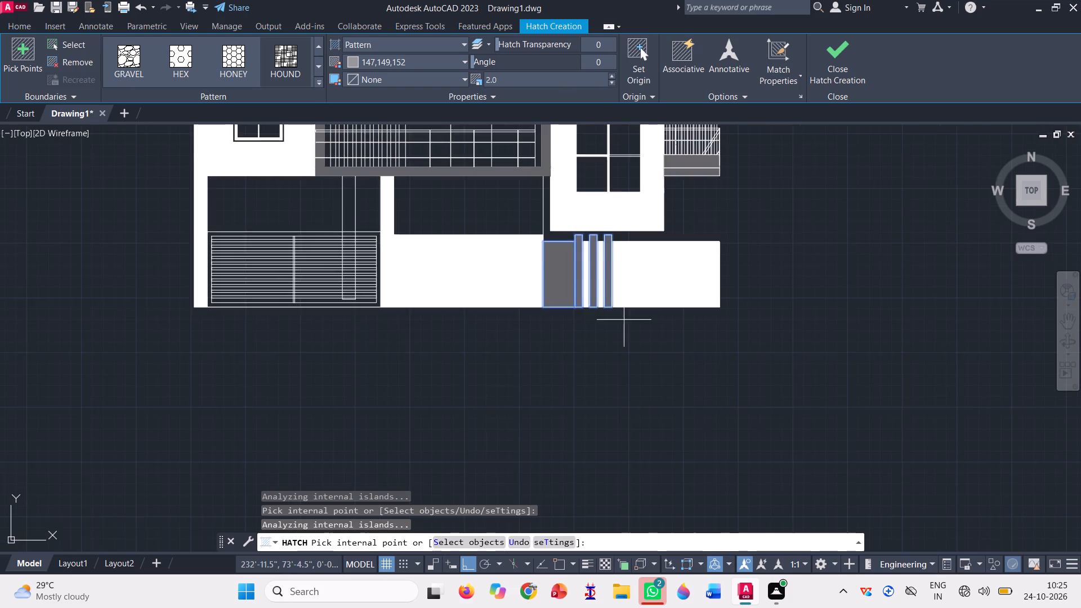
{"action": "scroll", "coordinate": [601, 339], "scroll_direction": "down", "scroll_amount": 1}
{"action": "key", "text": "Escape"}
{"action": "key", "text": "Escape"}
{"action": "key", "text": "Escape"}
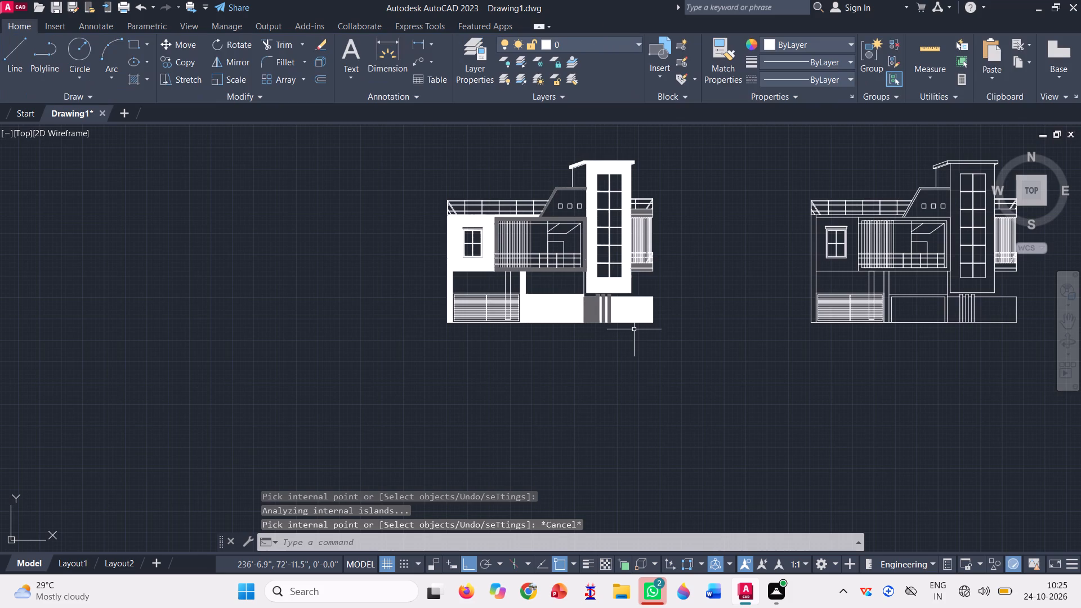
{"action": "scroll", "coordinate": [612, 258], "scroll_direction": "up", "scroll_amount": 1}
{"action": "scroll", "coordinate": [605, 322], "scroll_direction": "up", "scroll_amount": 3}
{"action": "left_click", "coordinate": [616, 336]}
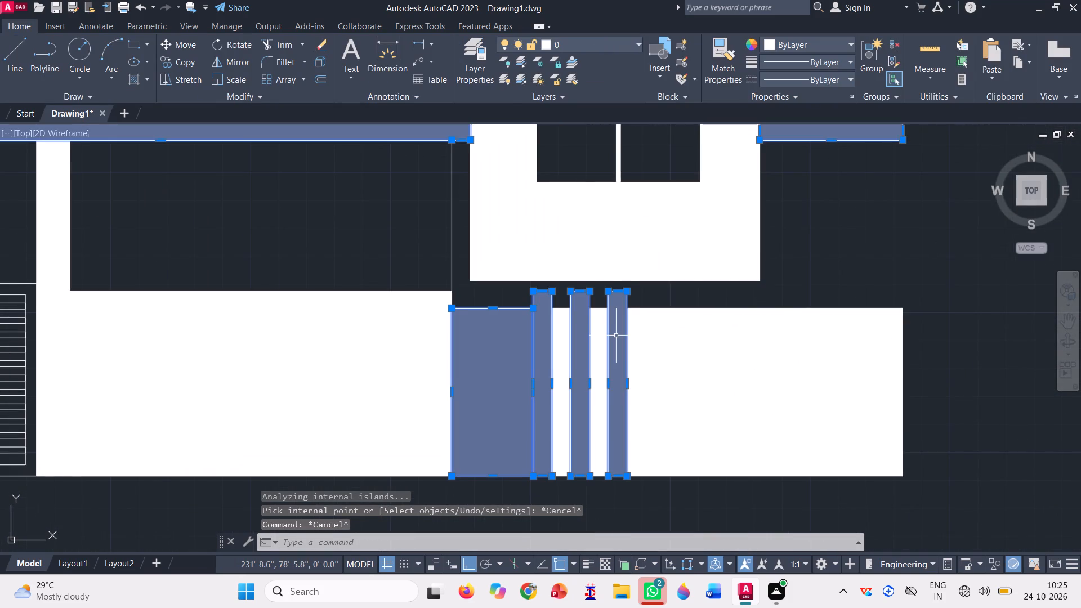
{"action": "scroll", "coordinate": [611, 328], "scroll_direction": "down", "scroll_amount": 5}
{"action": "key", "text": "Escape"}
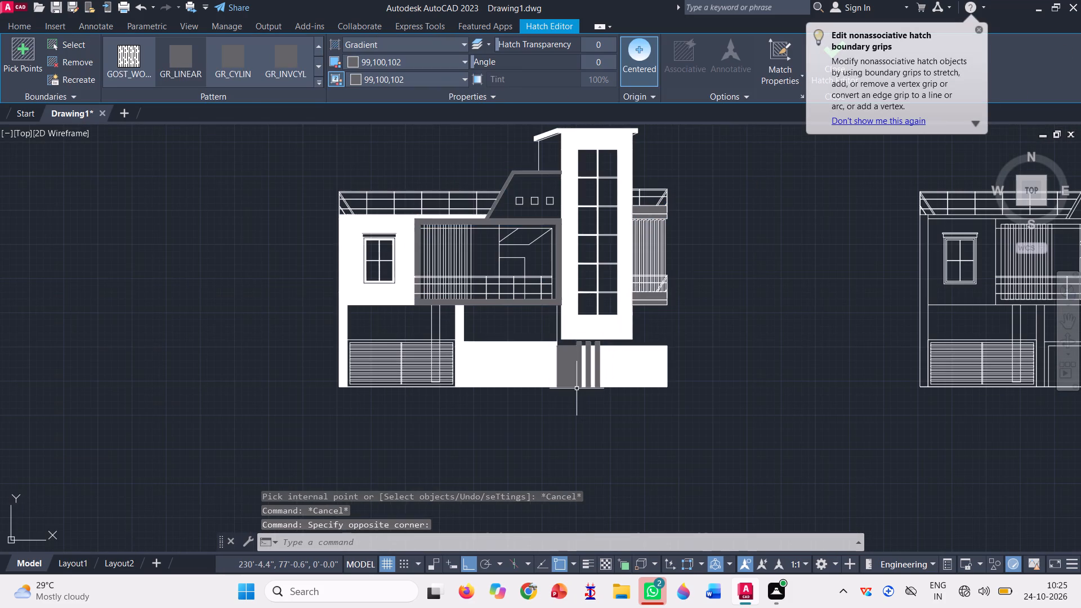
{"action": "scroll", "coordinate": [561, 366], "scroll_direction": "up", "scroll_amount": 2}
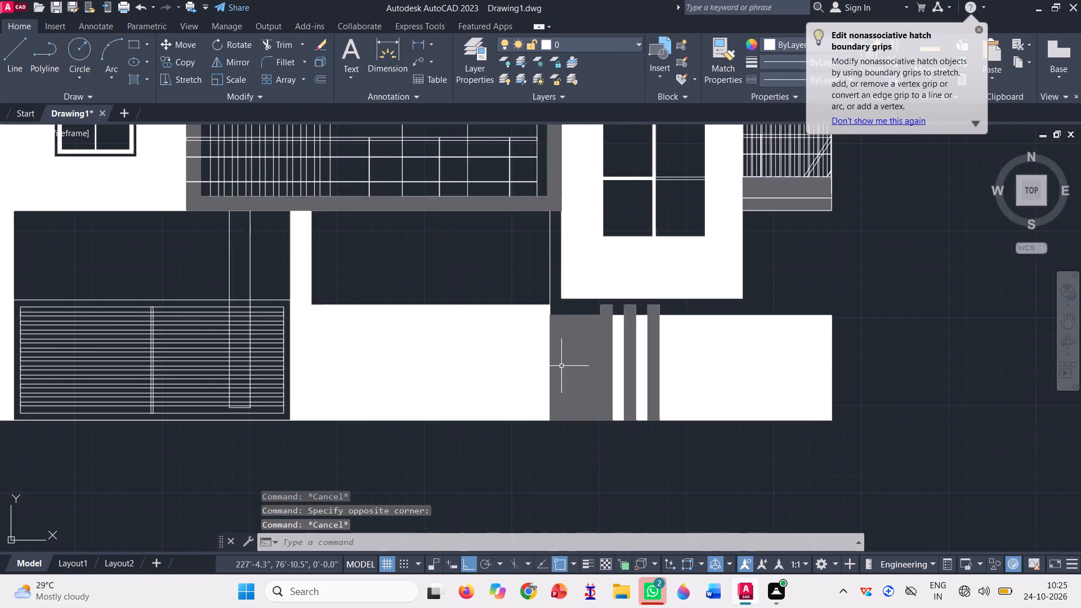
Delete the grey 99,100,102 gradient fill from the balcony frame, side slabs, posts and adjoining panel.
{"action": "left_click", "coordinate": [575, 355]}
{"action": "scroll", "coordinate": [581, 378], "scroll_direction": "down", "scroll_amount": 2}
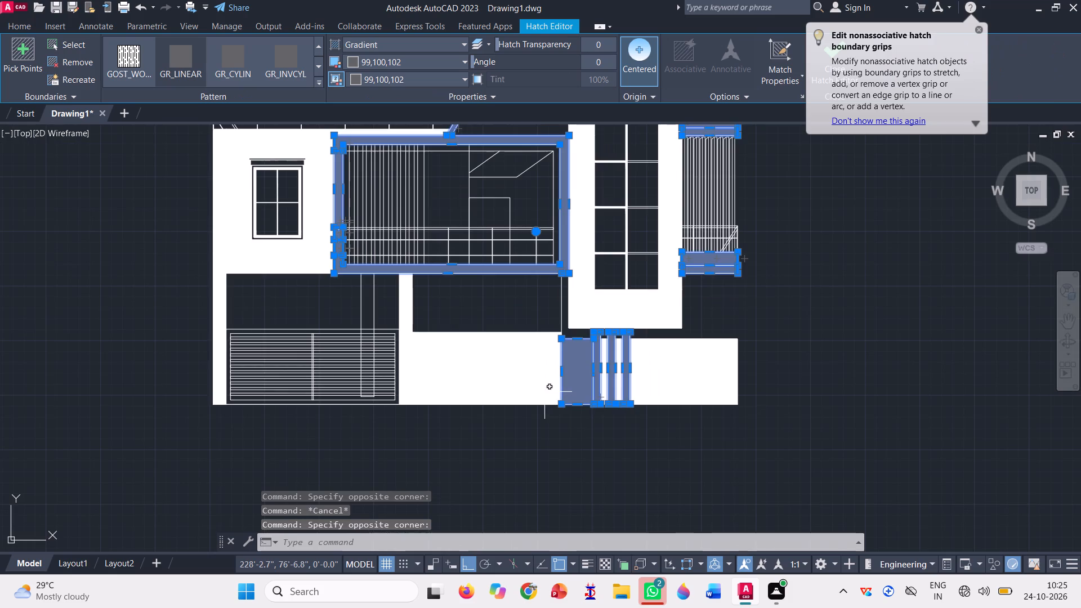
{"action": "scroll", "coordinate": [543, 392], "scroll_direction": "down", "scroll_amount": 1}
{"action": "key", "text": "Delete"}
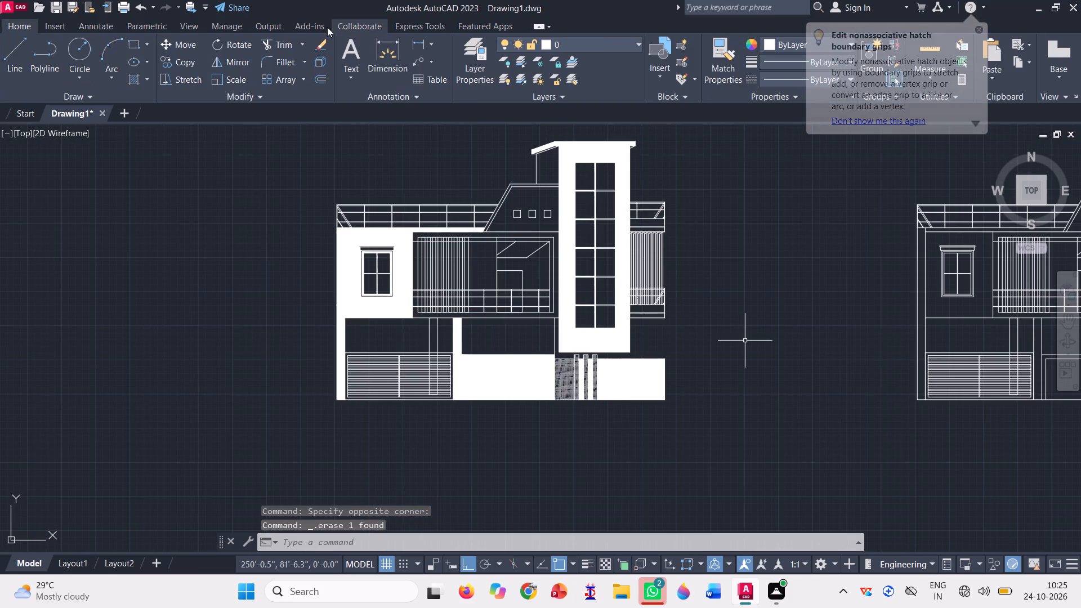
Trim the railing and header lines that cross the left border of the first-floor balcony frame, using a fence.
{"action": "left_click", "coordinate": [289, 47]}
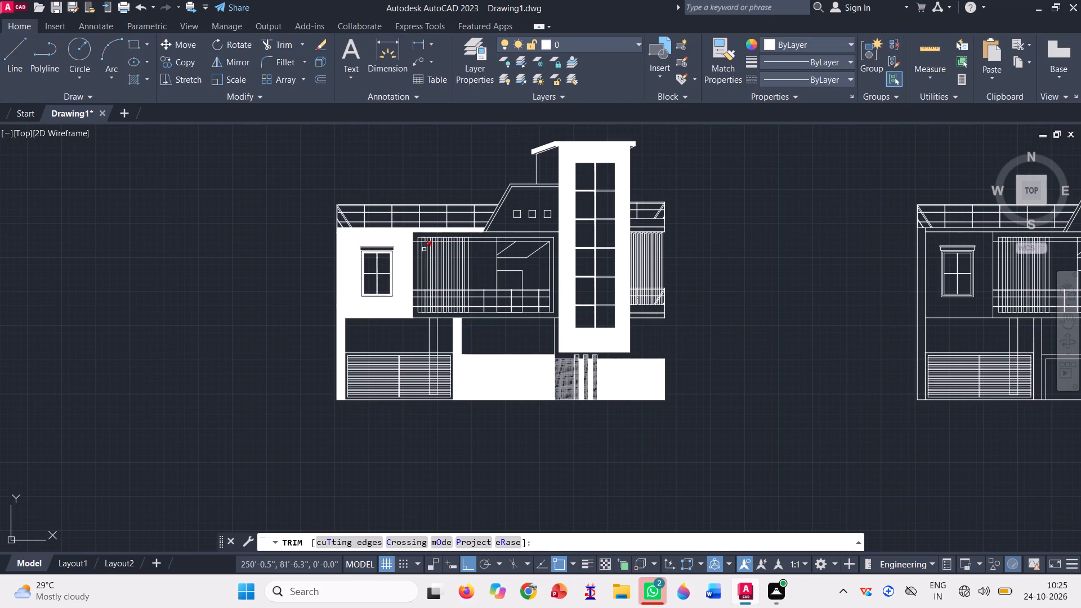
{"action": "scroll", "coordinate": [421, 239], "scroll_direction": "up", "scroll_amount": 3}
{"action": "left_click", "coordinate": [396, 236]}
{"action": "scroll", "coordinate": [403, 265], "scroll_direction": "down", "scroll_amount": 1}
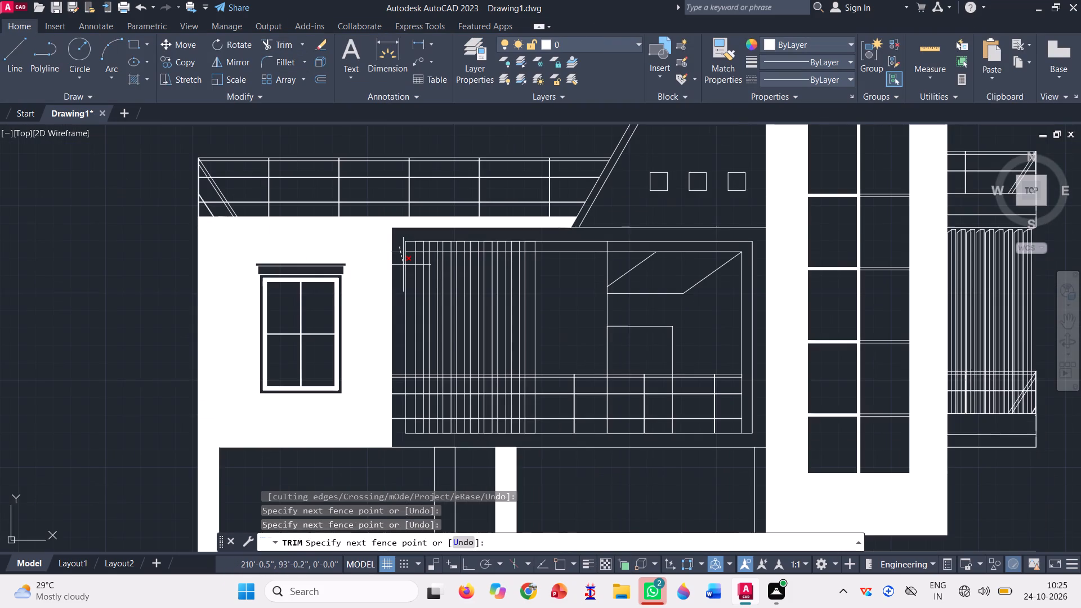
{"action": "scroll", "coordinate": [391, 312], "scroll_direction": "down", "scroll_amount": 1}
{"action": "scroll", "coordinate": [392, 389], "scroll_direction": "up", "scroll_amount": 3}
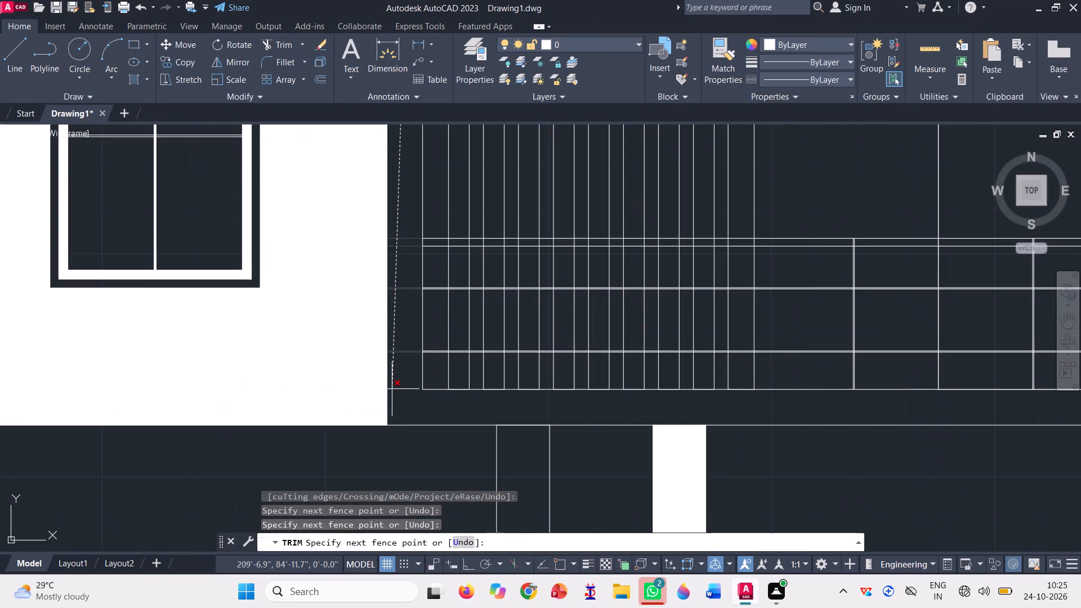
{"action": "left_click", "coordinate": [394, 391]}
{"action": "scroll", "coordinate": [394, 391], "scroll_direction": "down", "scroll_amount": 2}
{"action": "key", "text": "Escape"}
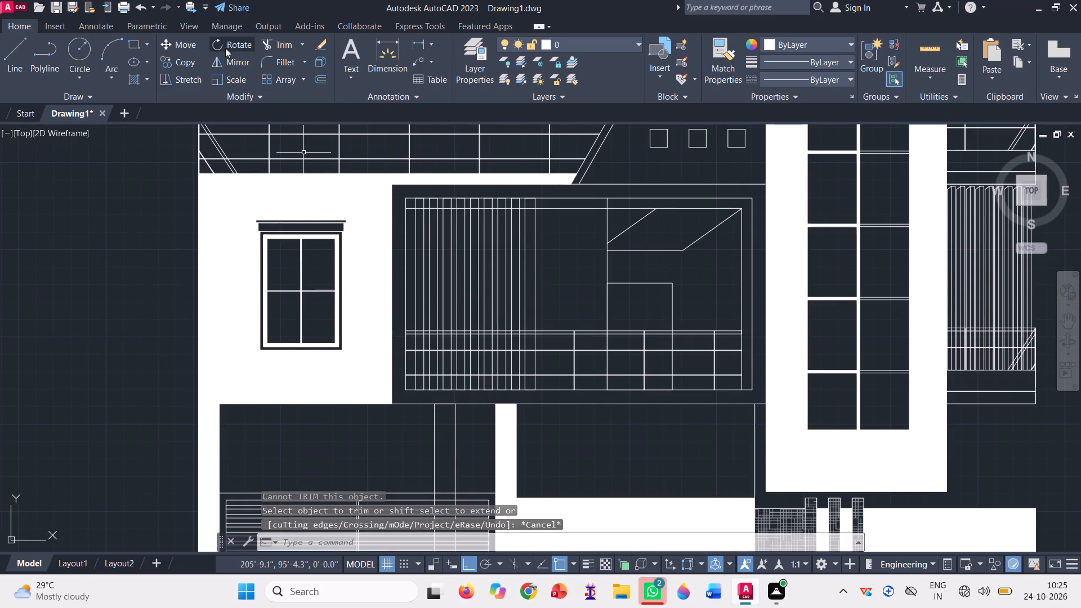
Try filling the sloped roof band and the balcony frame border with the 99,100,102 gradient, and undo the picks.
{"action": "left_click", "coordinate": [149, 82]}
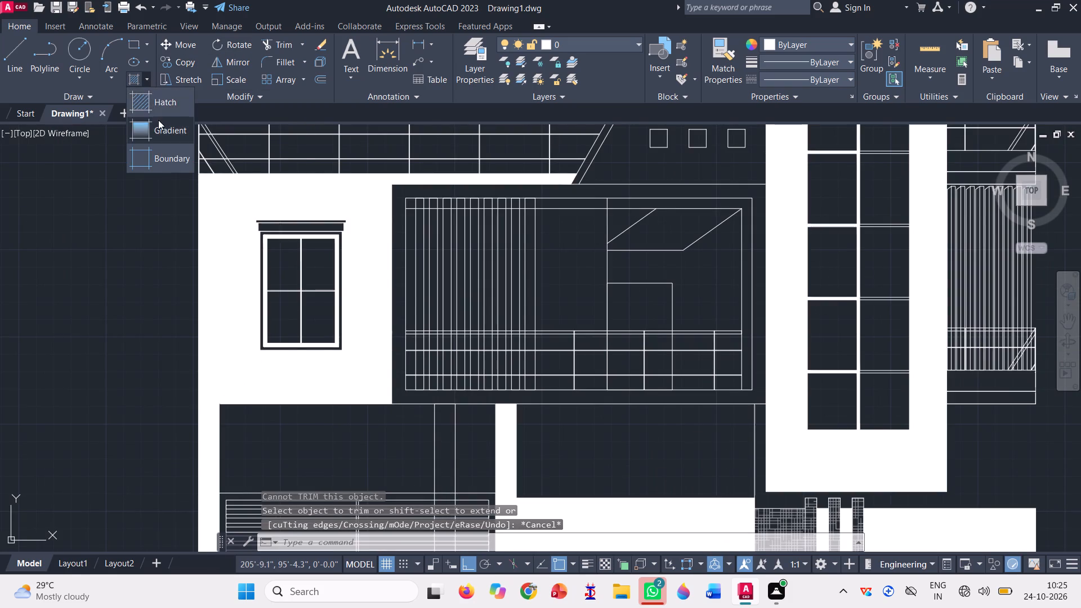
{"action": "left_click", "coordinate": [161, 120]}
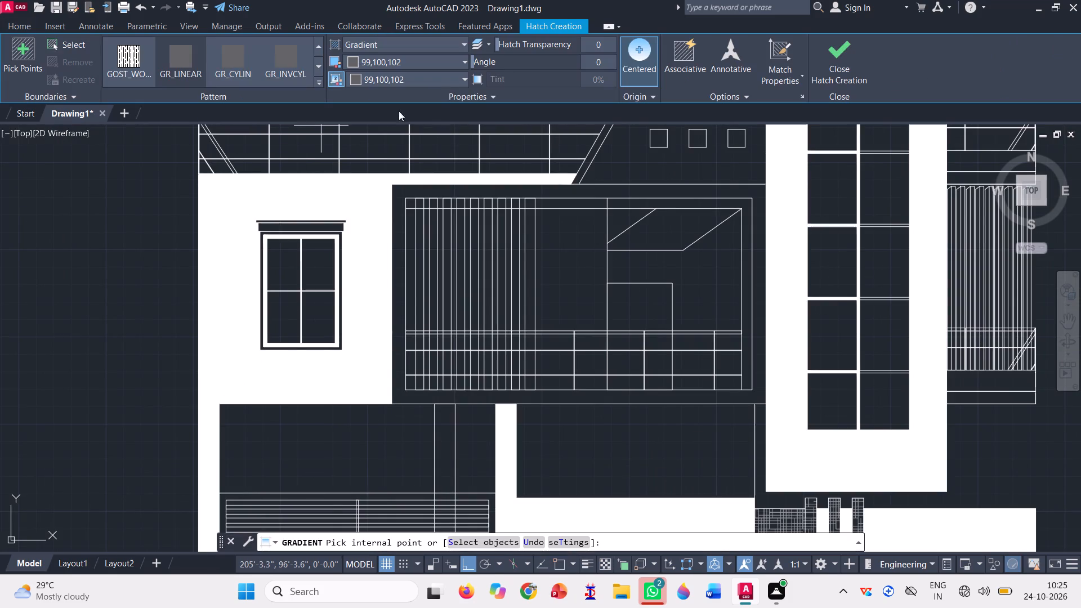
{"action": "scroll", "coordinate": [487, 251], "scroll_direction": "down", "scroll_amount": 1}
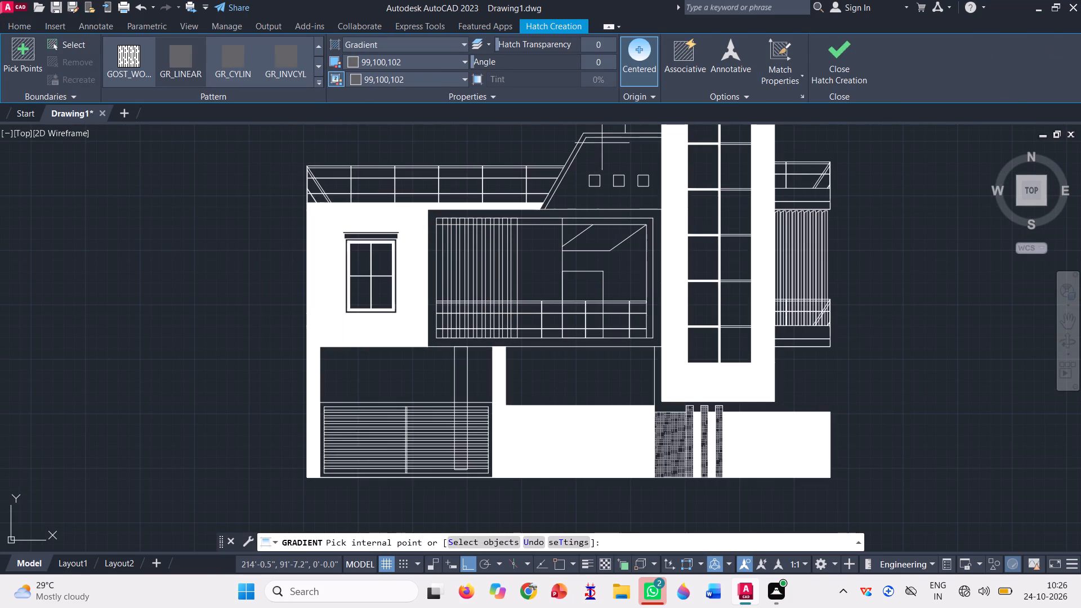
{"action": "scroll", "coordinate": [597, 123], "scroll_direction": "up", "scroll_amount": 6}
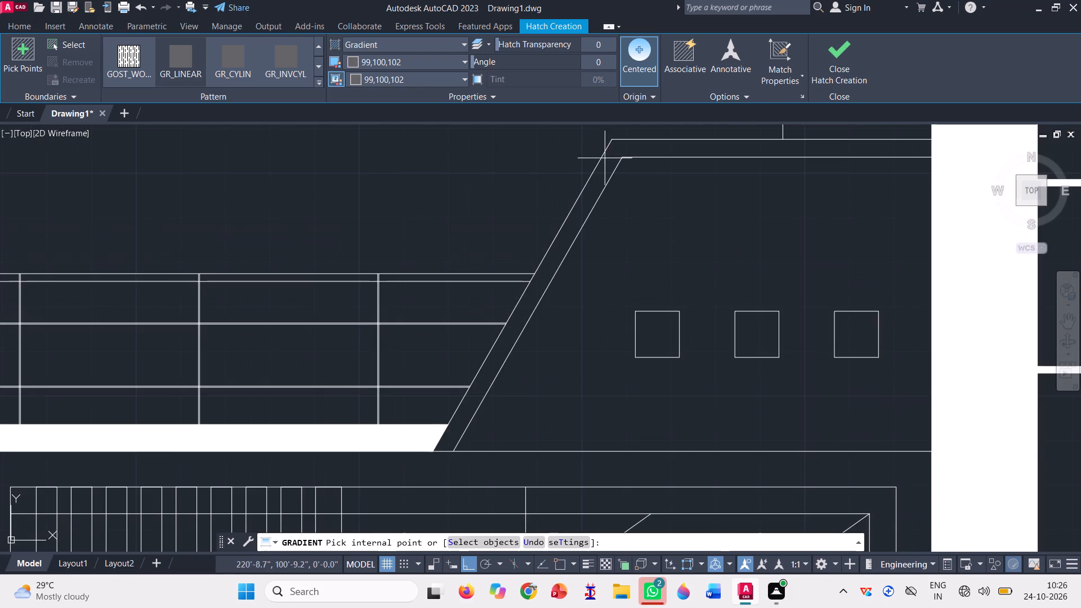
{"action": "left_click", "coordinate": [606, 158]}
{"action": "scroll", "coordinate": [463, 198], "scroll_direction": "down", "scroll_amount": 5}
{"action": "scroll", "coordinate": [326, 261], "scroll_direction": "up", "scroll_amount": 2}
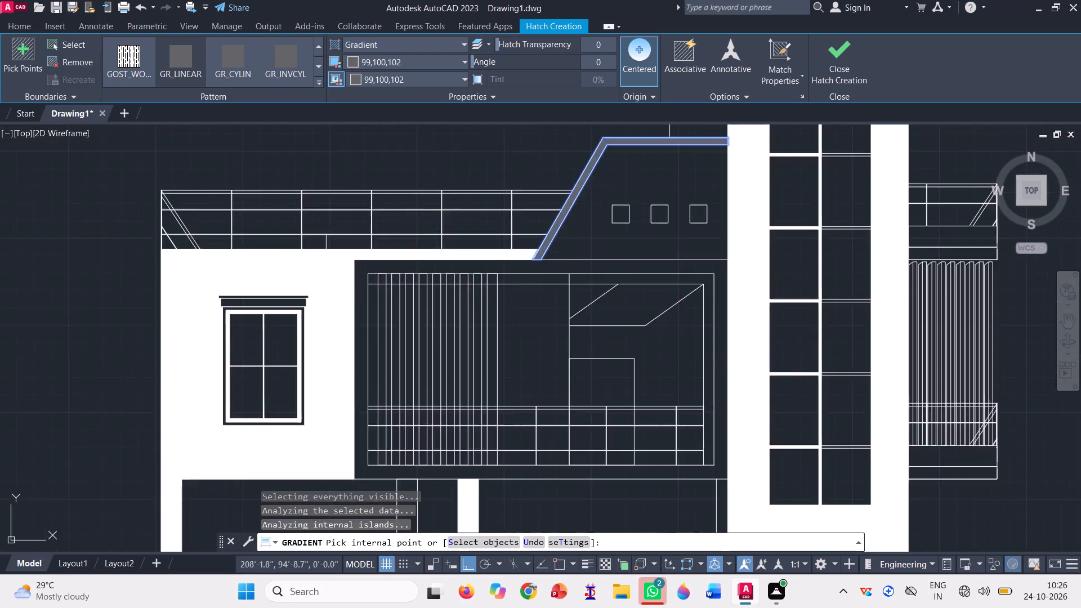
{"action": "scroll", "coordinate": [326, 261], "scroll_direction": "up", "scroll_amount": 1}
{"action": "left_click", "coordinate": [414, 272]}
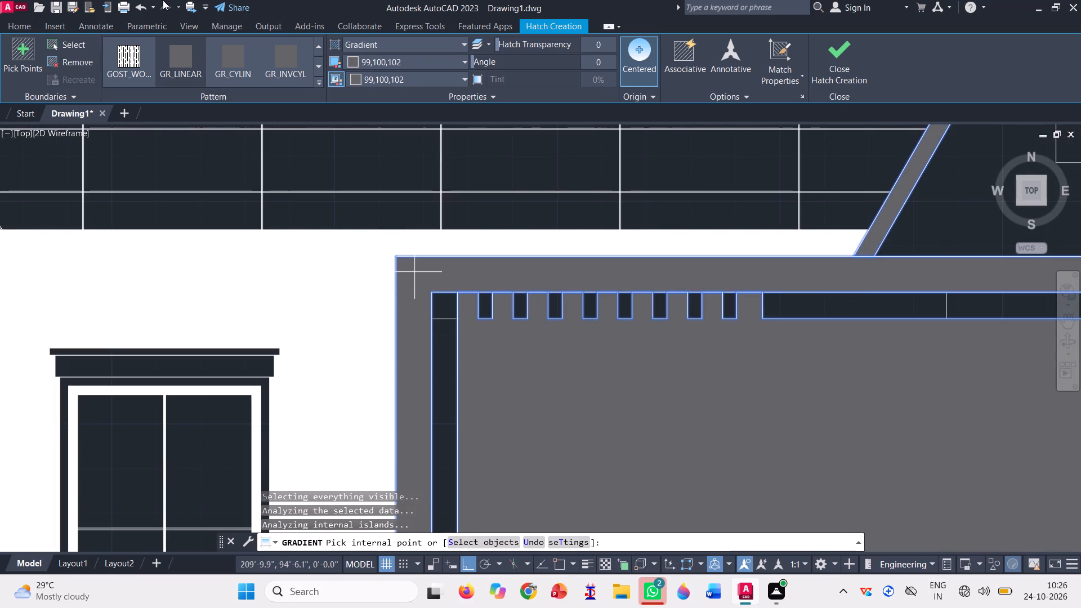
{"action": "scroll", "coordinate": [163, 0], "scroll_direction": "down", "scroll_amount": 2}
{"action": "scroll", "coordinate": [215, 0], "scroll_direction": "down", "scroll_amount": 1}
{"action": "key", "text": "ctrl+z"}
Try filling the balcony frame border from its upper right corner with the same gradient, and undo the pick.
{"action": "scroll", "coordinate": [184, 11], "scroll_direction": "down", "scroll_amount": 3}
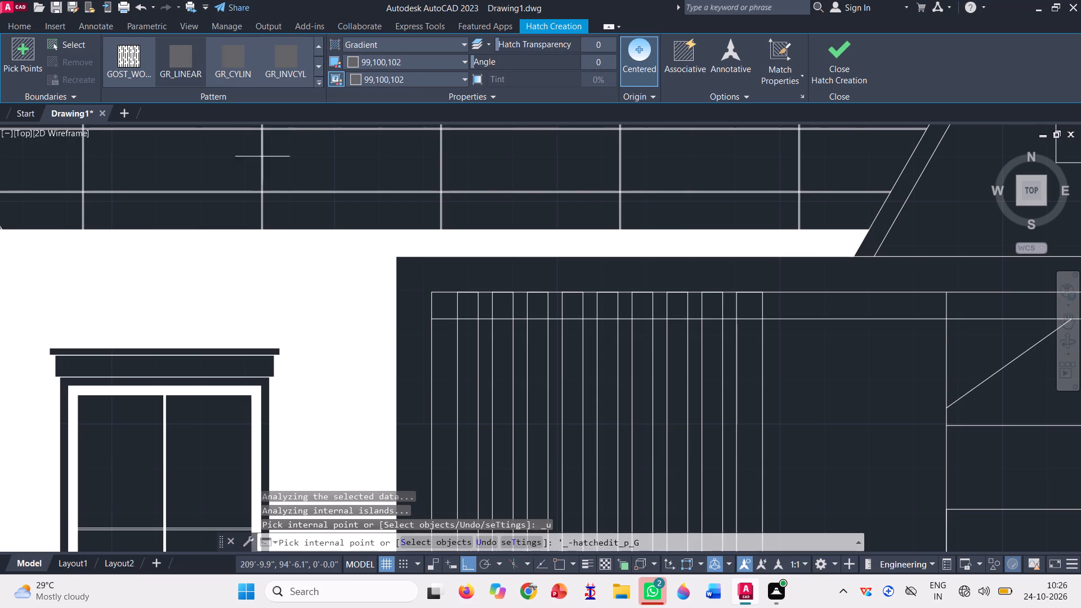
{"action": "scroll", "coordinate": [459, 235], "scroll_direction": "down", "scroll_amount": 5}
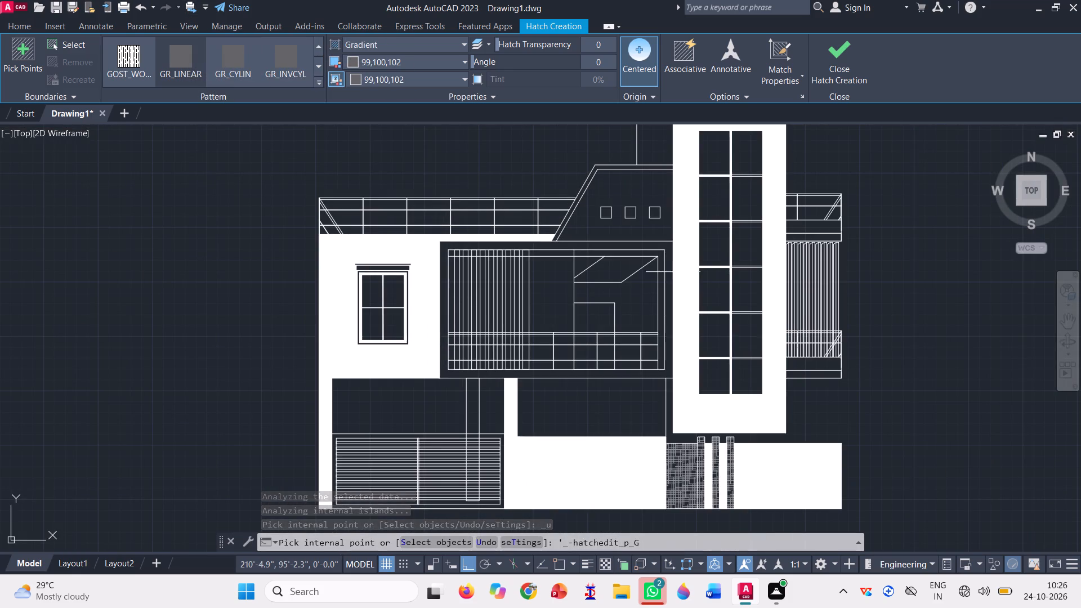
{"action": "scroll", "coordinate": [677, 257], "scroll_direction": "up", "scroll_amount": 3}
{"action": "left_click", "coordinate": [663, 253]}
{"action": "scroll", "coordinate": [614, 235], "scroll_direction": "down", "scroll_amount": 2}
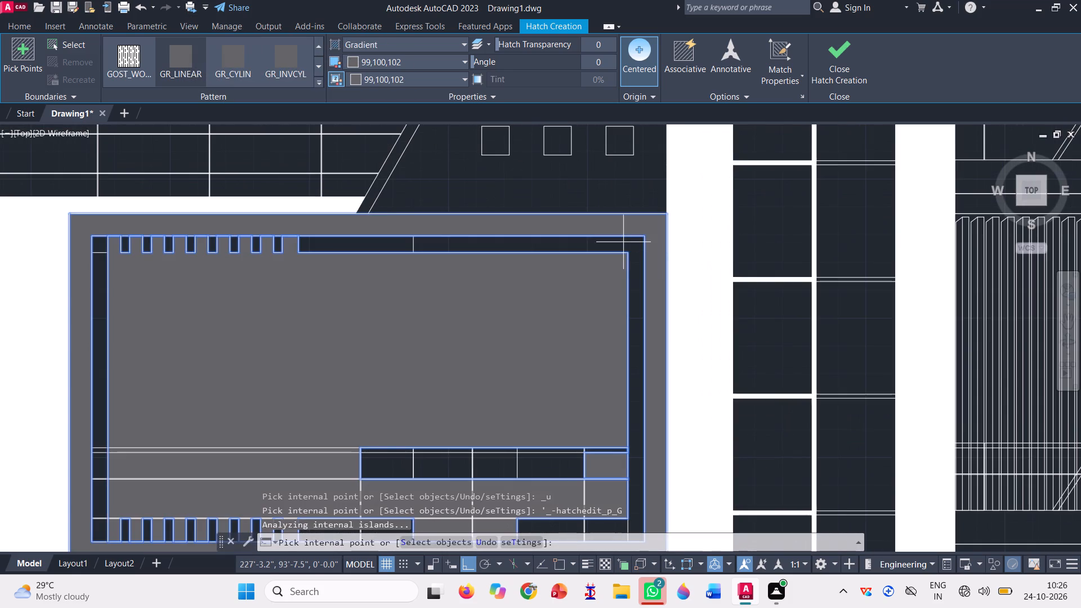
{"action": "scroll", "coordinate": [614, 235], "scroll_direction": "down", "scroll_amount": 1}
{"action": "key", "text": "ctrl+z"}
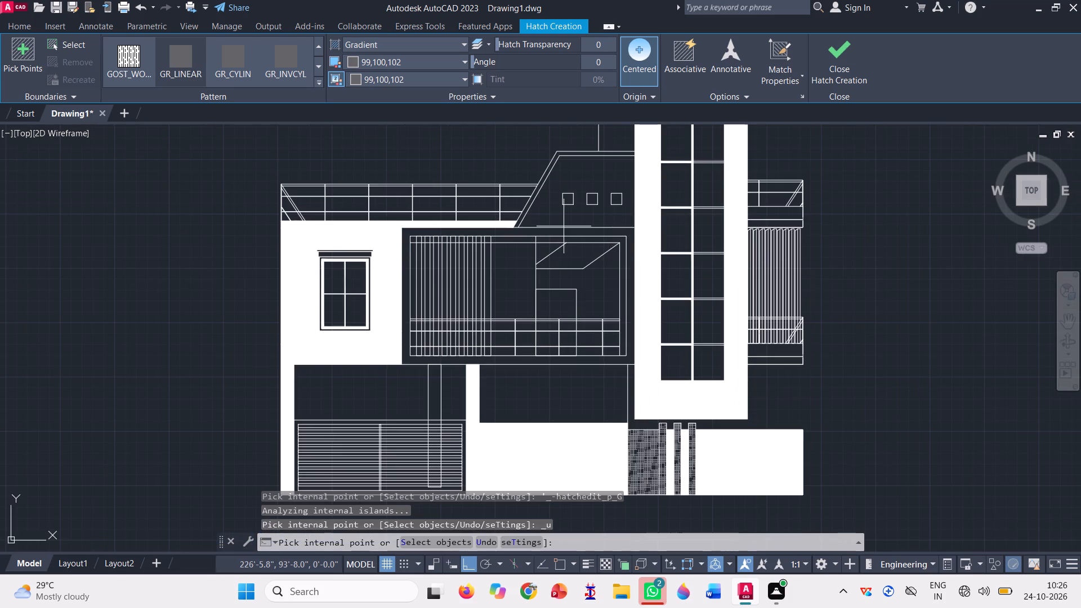
Fill the two slab bands above and the two below the slatted wall beside the tower with the 99,100,102 gradient.
{"action": "scroll", "coordinate": [789, 203], "scroll_direction": "up", "scroll_amount": 3}
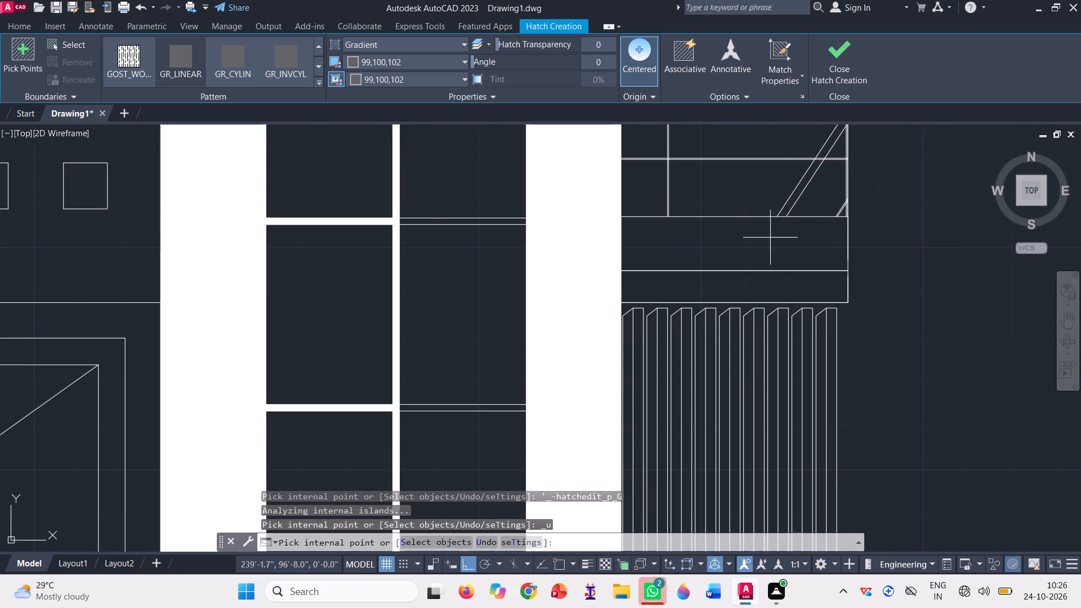
{"action": "left_click", "coordinate": [770, 238]}
{"action": "left_click", "coordinate": [748, 293]}
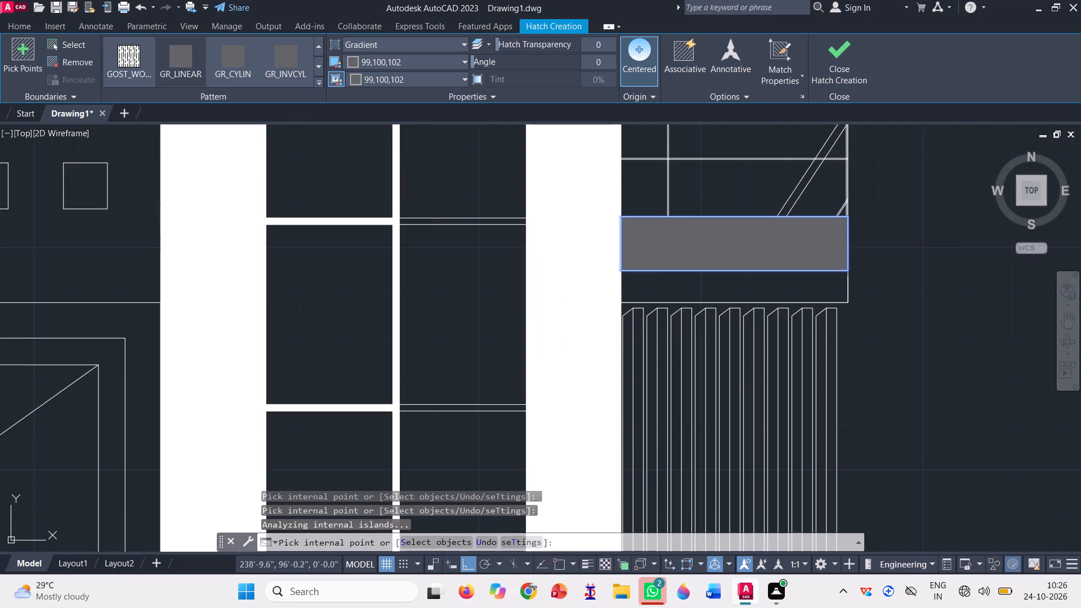
{"action": "scroll", "coordinate": [707, 235], "scroll_direction": "down", "scroll_amount": 5}
{"action": "scroll", "coordinate": [724, 390], "scroll_direction": "up", "scroll_amount": 3}
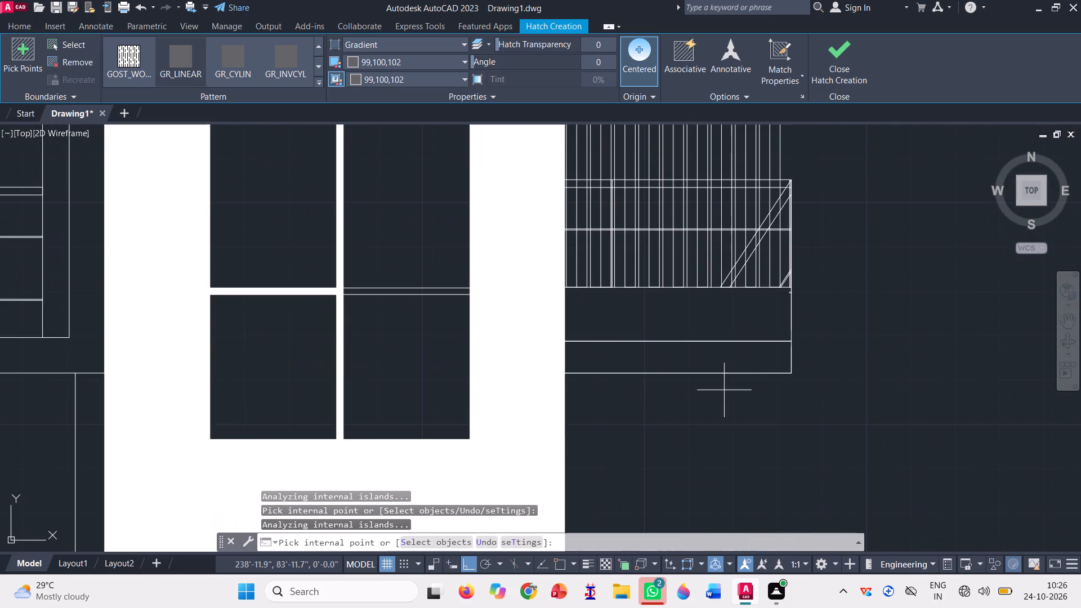
{"action": "left_click", "coordinate": [707, 360]}
{"action": "left_click", "coordinate": [698, 299]}
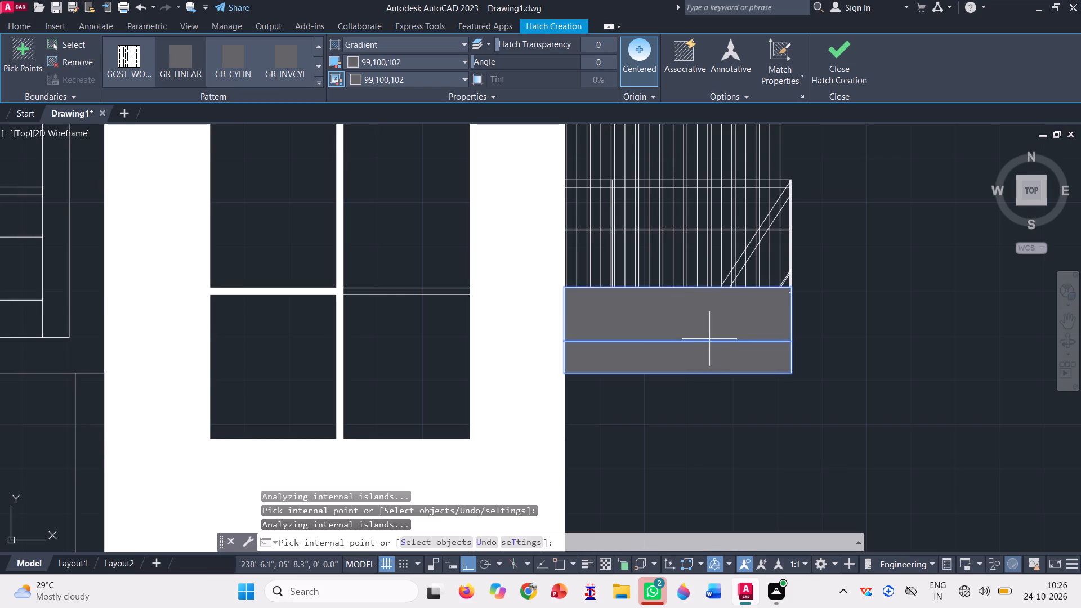
{"action": "scroll", "coordinate": [713, 359], "scroll_direction": "down", "scroll_amount": 4}
{"action": "scroll", "coordinate": [669, 310], "scroll_direction": "down", "scroll_amount": 2}
{"action": "scroll", "coordinate": [660, 321], "scroll_direction": "up", "scroll_amount": 3}
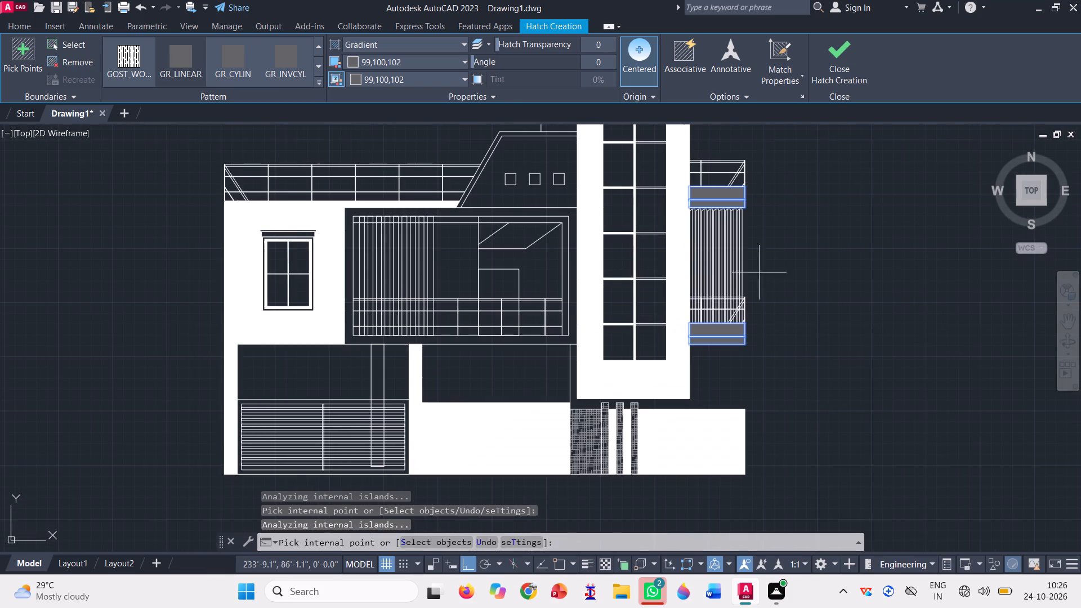
{"action": "left_click", "coordinate": [841, 60]}
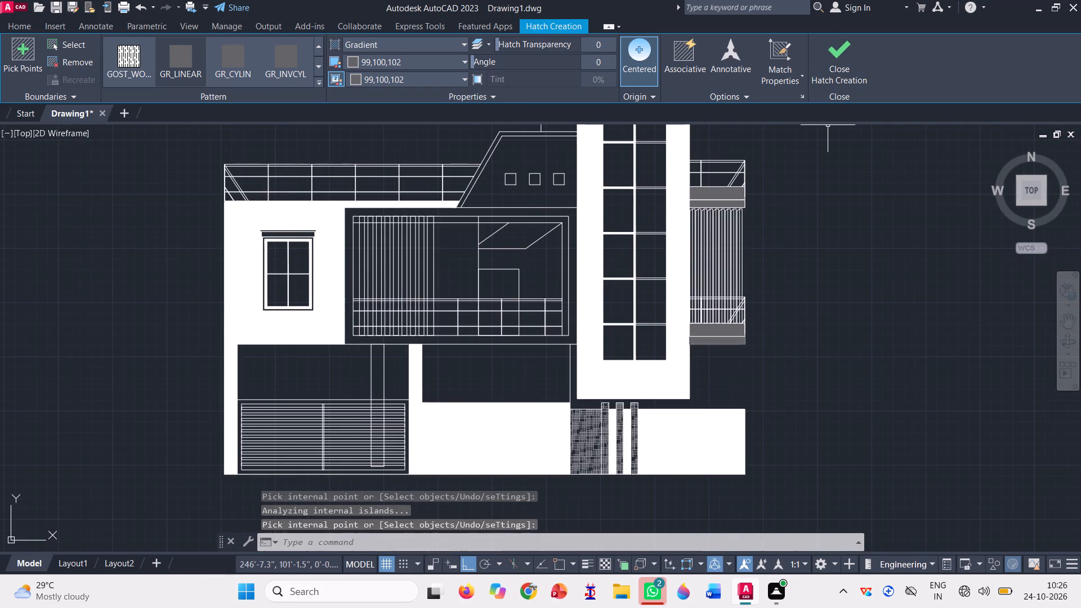
Delete the HOUND hatch from the three posts and the adjoining panel below the tower.
{"action": "scroll", "coordinate": [578, 445], "scroll_direction": "up", "scroll_amount": 3}
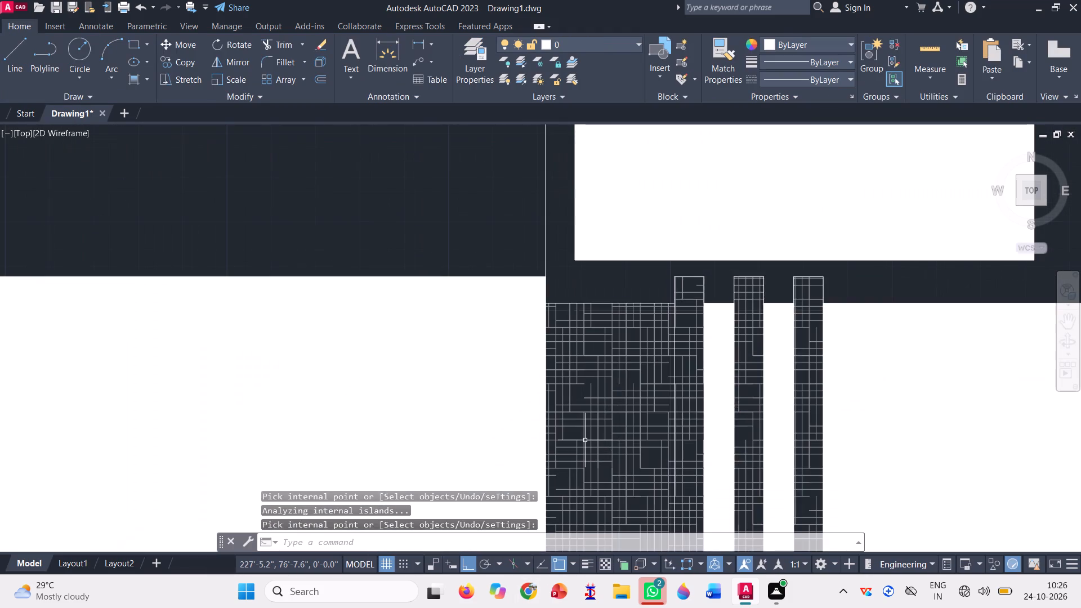
{"action": "left_click", "coordinate": [585, 440]}
{"action": "scroll", "coordinate": [598, 416], "scroll_direction": "down", "scroll_amount": 4}
{"action": "key", "text": "Delete"}
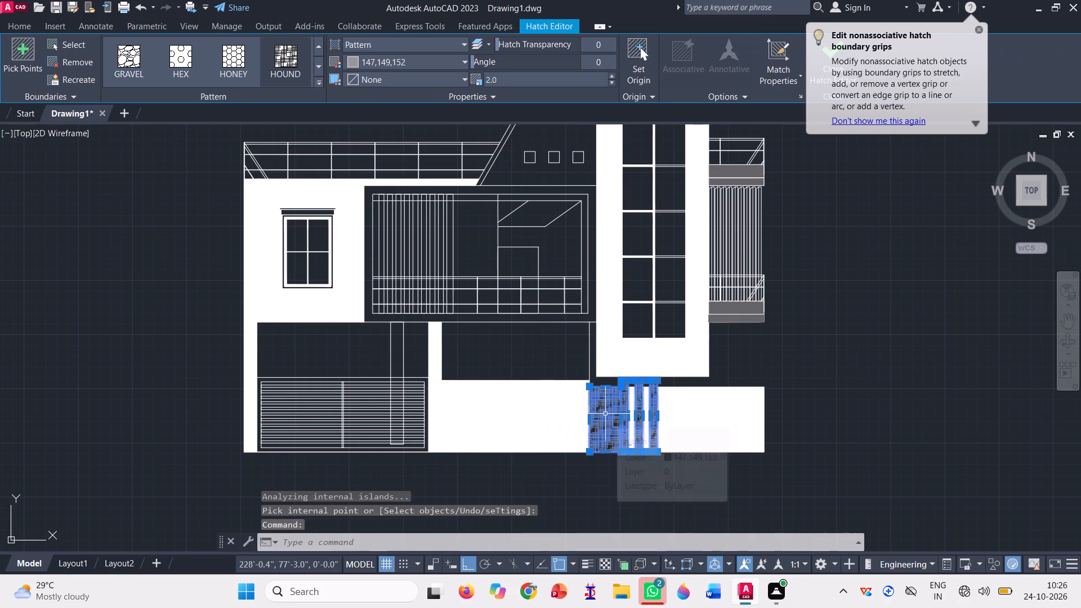
{"action": "left_click", "coordinate": [605, 414]}
{"action": "key", "text": "Delete"}
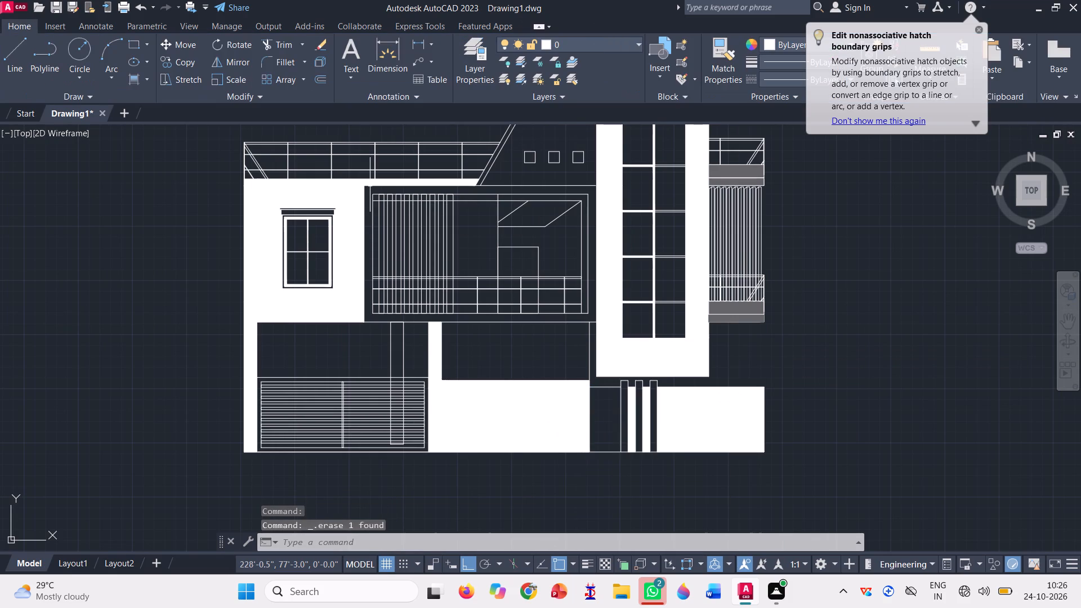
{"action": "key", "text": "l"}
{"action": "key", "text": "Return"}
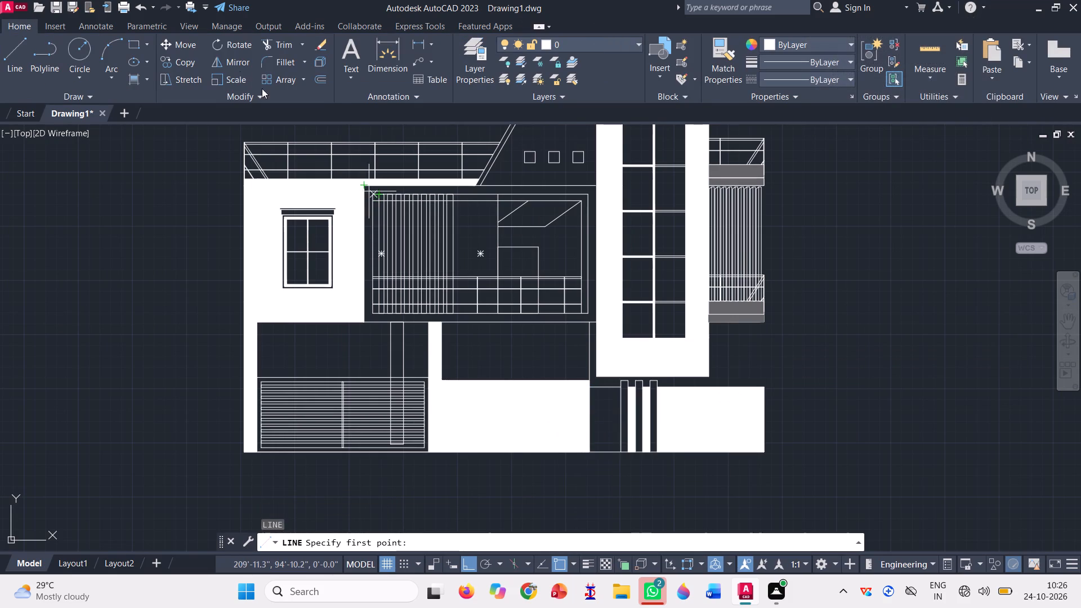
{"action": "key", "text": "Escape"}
Draw a rectangle over the balcony frame's inner outline, from its upper left corner to its lower right corner.
{"action": "left_click", "coordinate": [131, 43]}
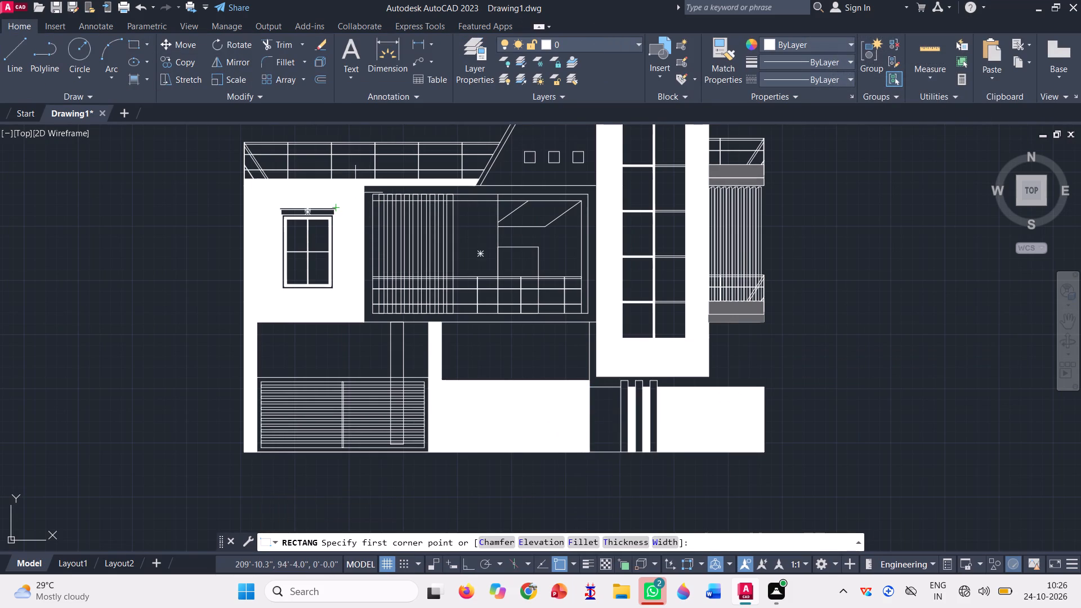
{"action": "scroll", "coordinate": [362, 193], "scroll_direction": "up", "scroll_amount": 3}
{"action": "left_click", "coordinate": [402, 189]}
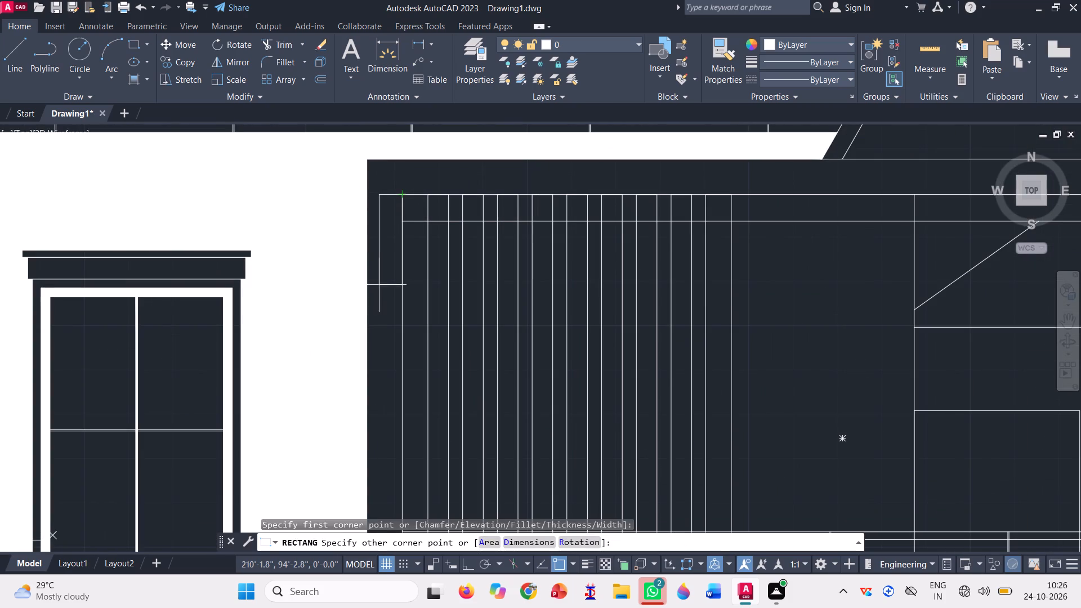
{"action": "scroll", "coordinate": [399, 219], "scroll_direction": "down", "scroll_amount": 2}
{"action": "scroll", "coordinate": [748, 394], "scroll_direction": "up", "scroll_amount": 2}
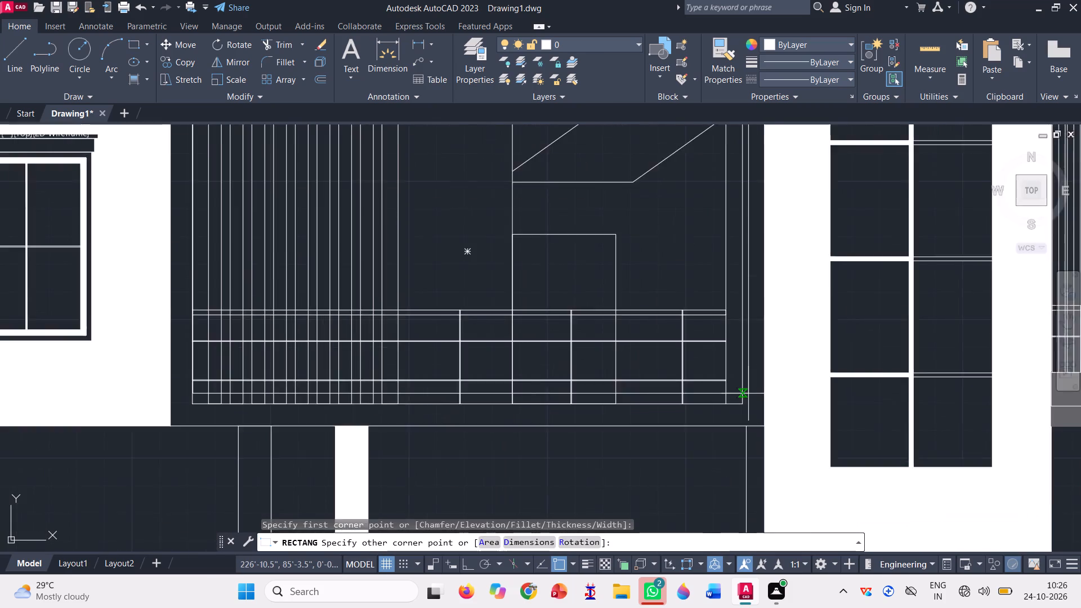
{"action": "left_click", "coordinate": [741, 409]}
{"action": "scroll", "coordinate": [644, 419], "scroll_direction": "down", "scroll_amount": 3}
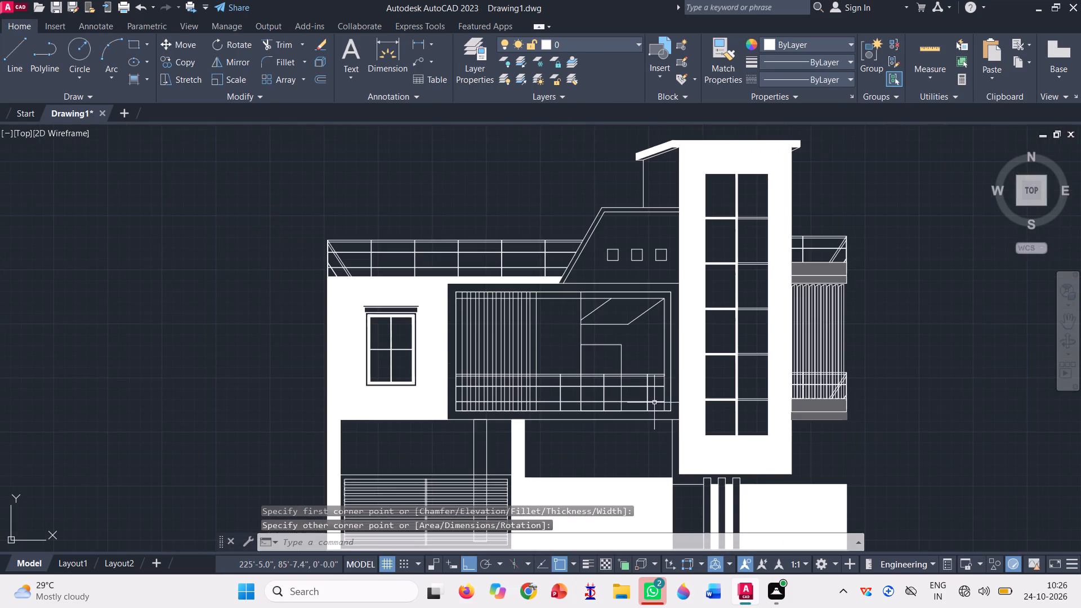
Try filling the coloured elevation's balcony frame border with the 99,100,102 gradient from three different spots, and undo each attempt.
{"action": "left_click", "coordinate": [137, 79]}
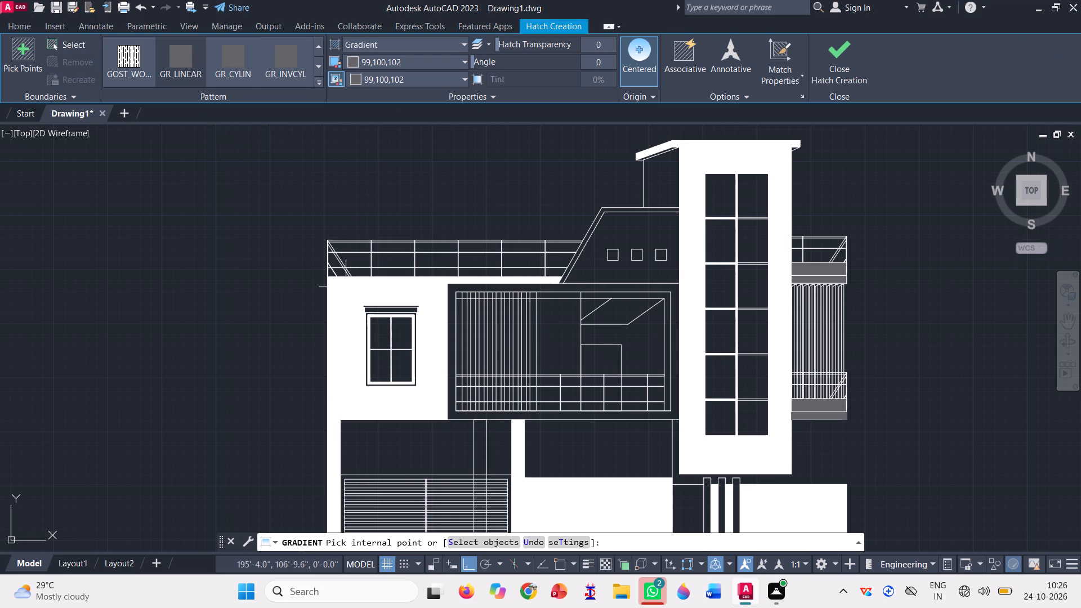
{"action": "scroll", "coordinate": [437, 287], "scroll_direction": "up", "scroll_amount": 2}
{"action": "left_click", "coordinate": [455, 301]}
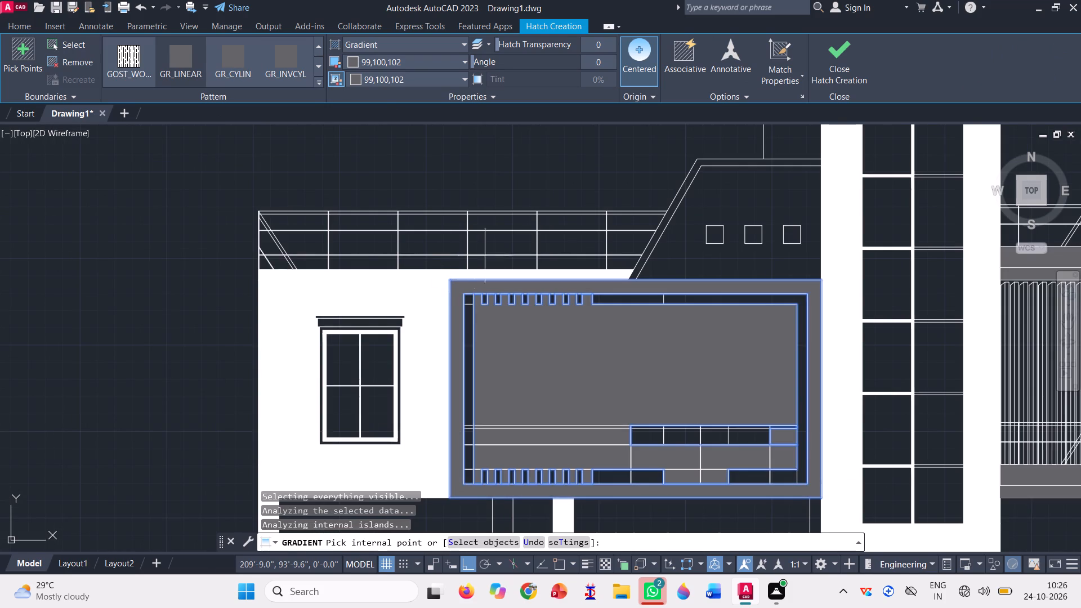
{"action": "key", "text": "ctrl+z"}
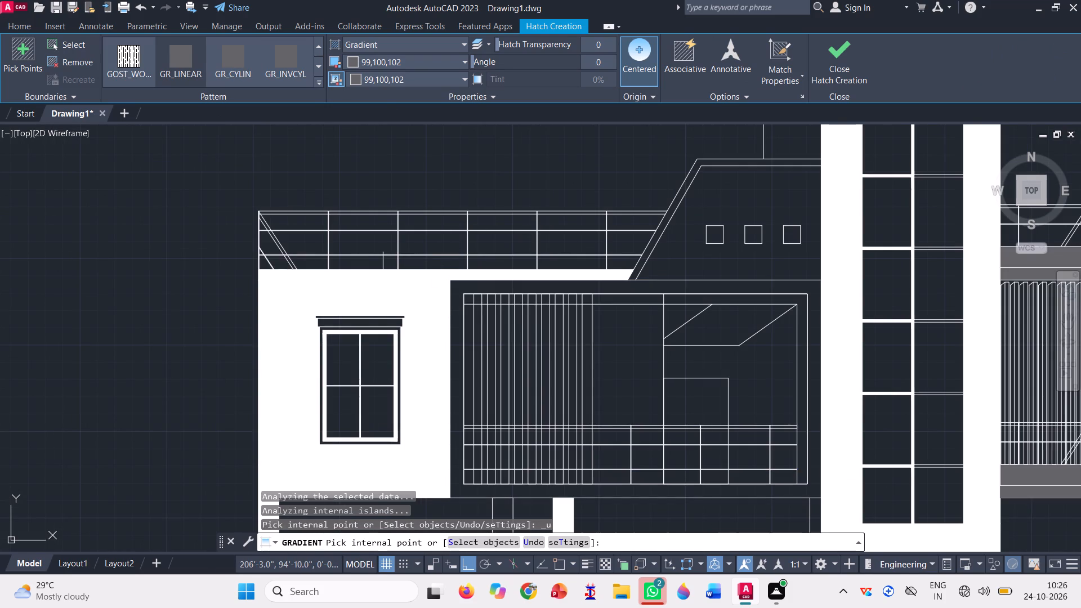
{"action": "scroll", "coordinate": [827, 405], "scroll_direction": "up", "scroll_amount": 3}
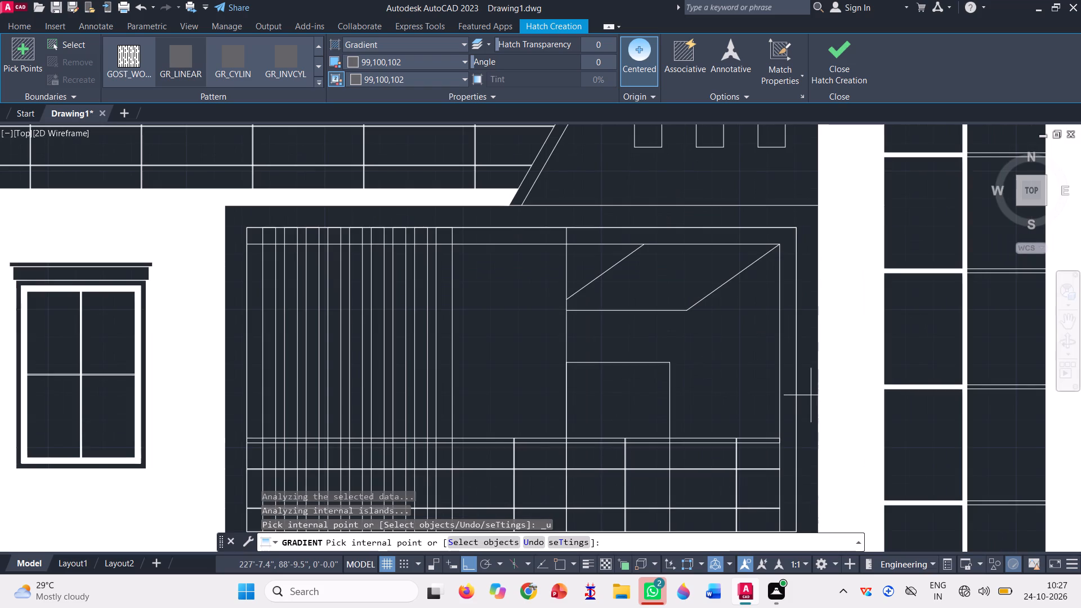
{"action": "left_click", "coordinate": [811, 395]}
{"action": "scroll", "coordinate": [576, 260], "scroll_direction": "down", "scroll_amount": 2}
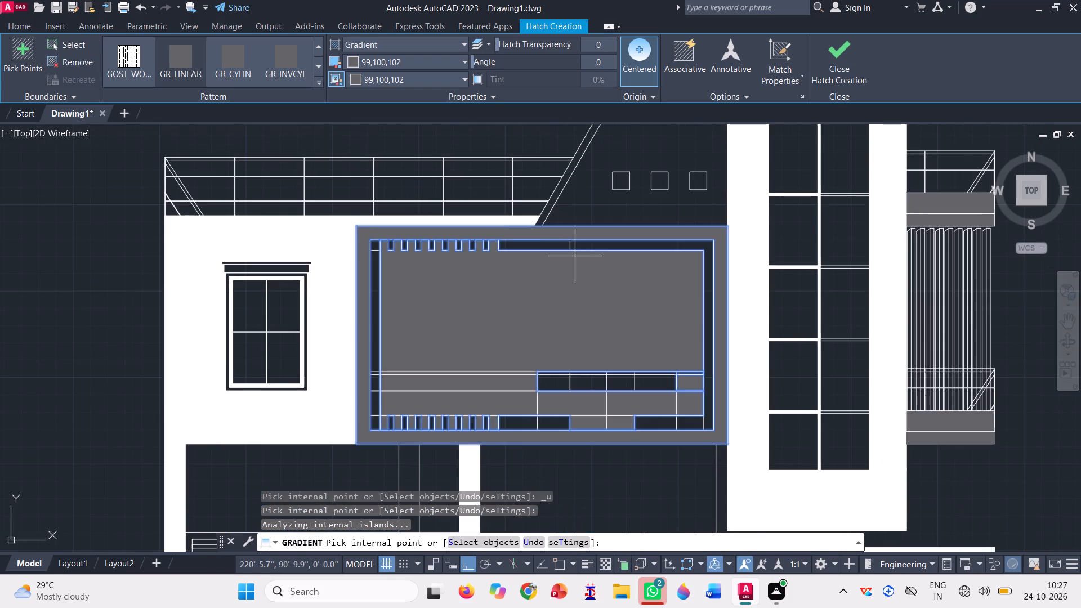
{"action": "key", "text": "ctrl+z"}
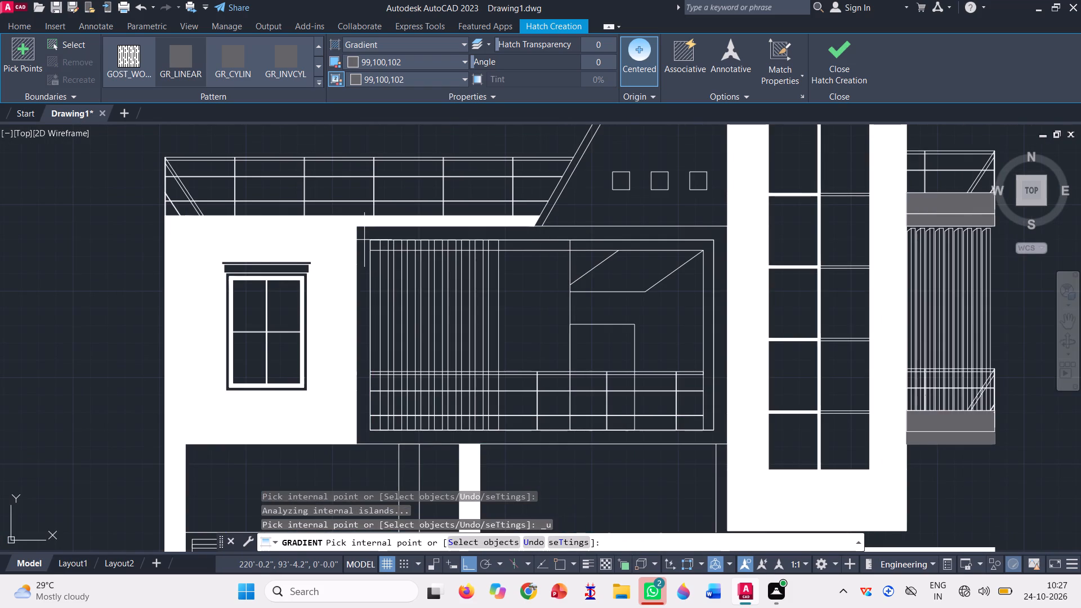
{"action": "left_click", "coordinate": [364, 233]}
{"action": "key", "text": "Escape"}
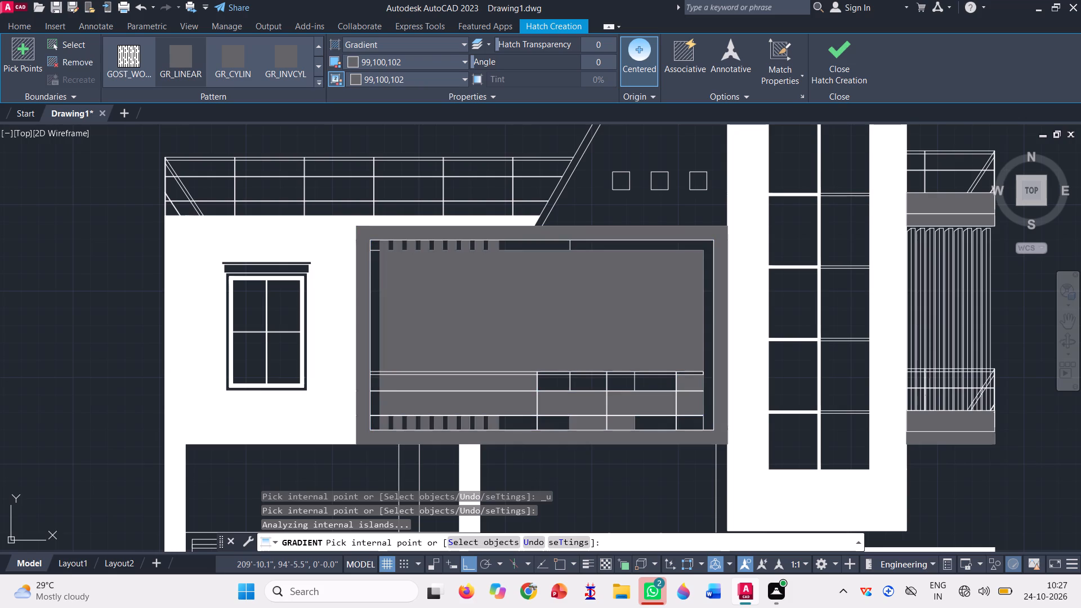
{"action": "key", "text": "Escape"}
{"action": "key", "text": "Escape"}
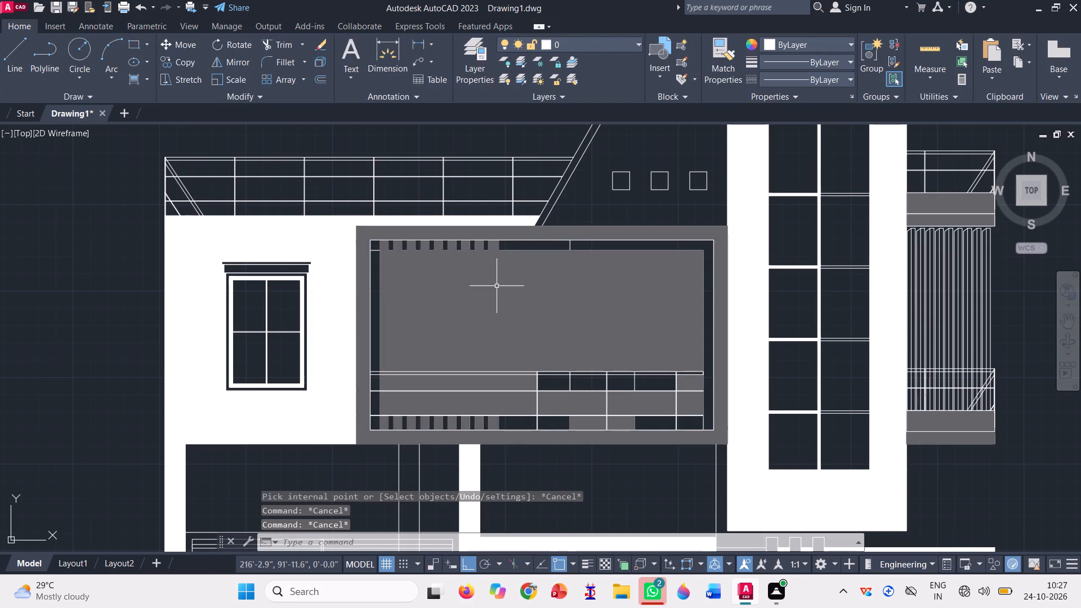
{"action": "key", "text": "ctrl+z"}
On the duplicate elevation, apply the 99,100,102 gradient to the top, right and bottom bands of the balcony frame.
{"action": "scroll", "coordinate": [361, 260], "scroll_direction": "down", "scroll_amount": 1}
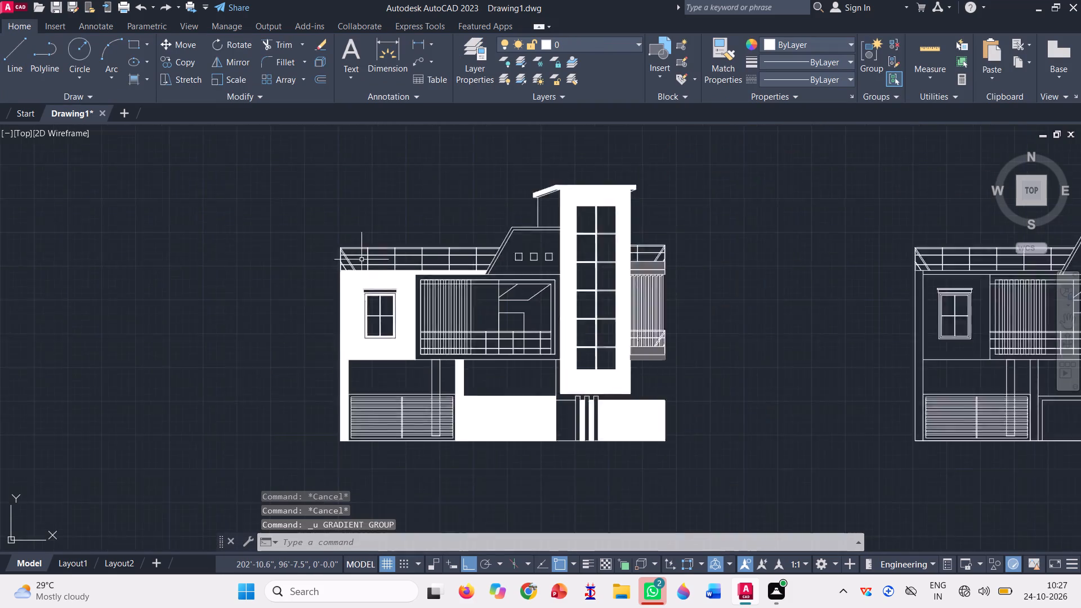
{"action": "scroll", "coordinate": [361, 260], "scroll_direction": "down", "scroll_amount": 1}
{"action": "scroll", "coordinate": [815, 298], "scroll_direction": "up", "scroll_amount": 3}
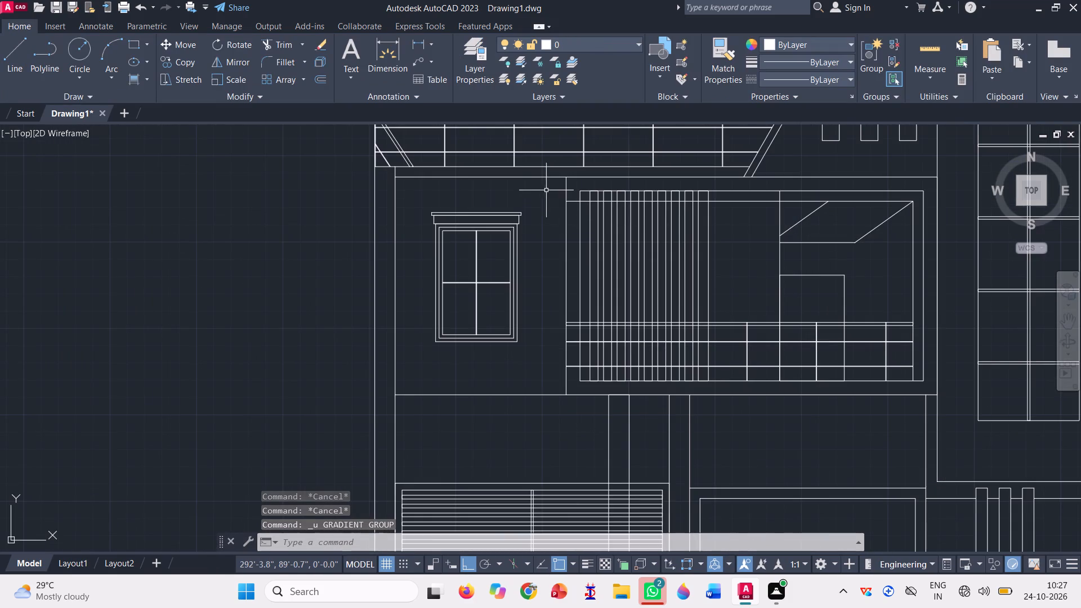
{"action": "scroll", "coordinate": [569, 185], "scroll_direction": "up", "scroll_amount": 3}
{"action": "left_click", "coordinate": [571, 186]}
{"action": "left_click", "coordinate": [574, 212]}
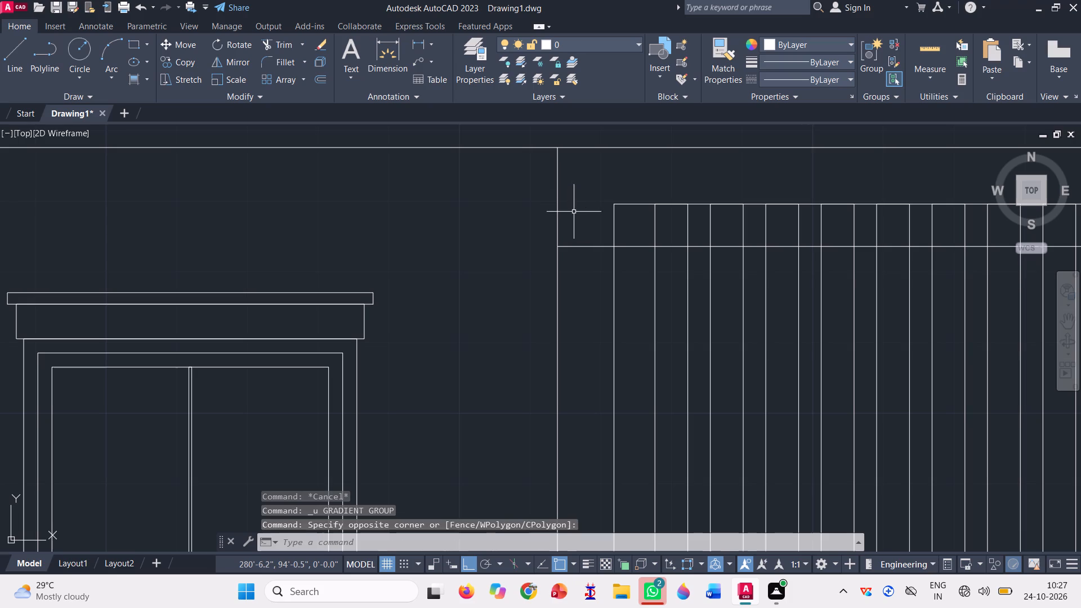
{"action": "left_click", "coordinate": [130, 80]}
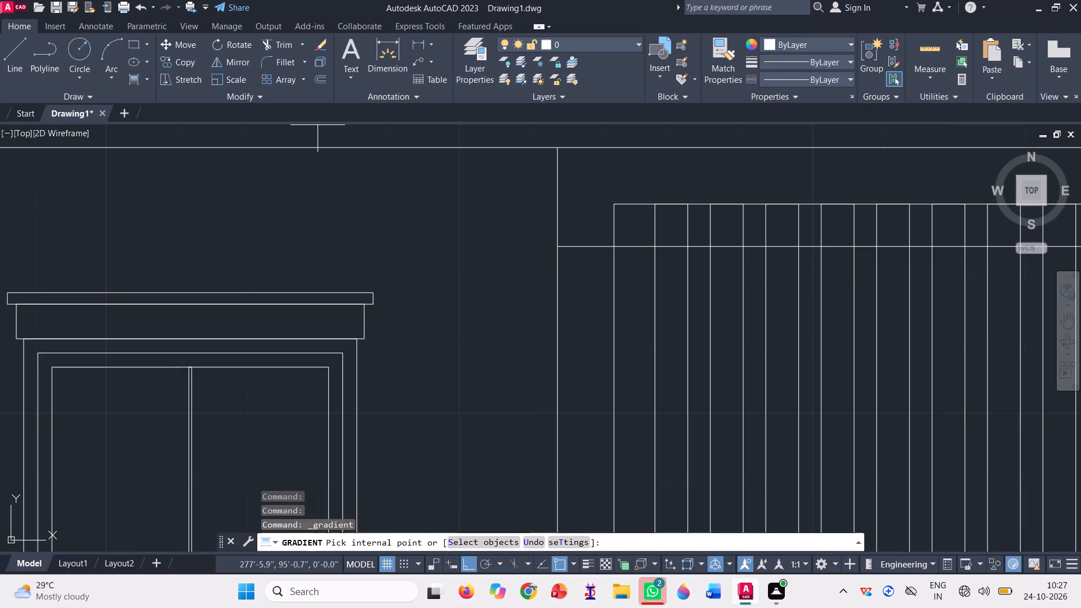
{"action": "left_click", "coordinate": [591, 187]}
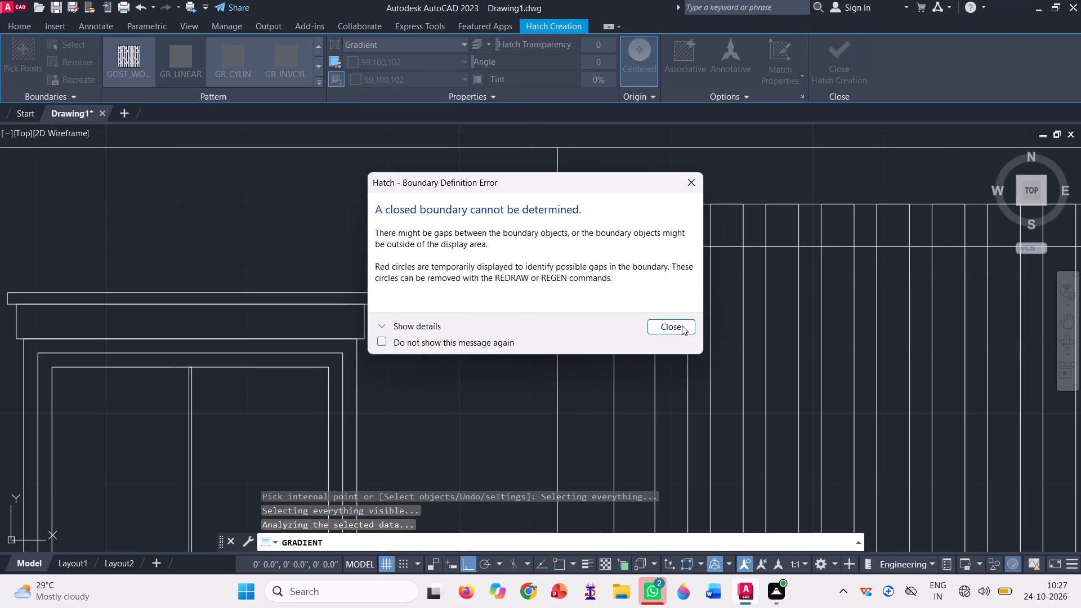
{"action": "left_click", "coordinate": [682, 325]}
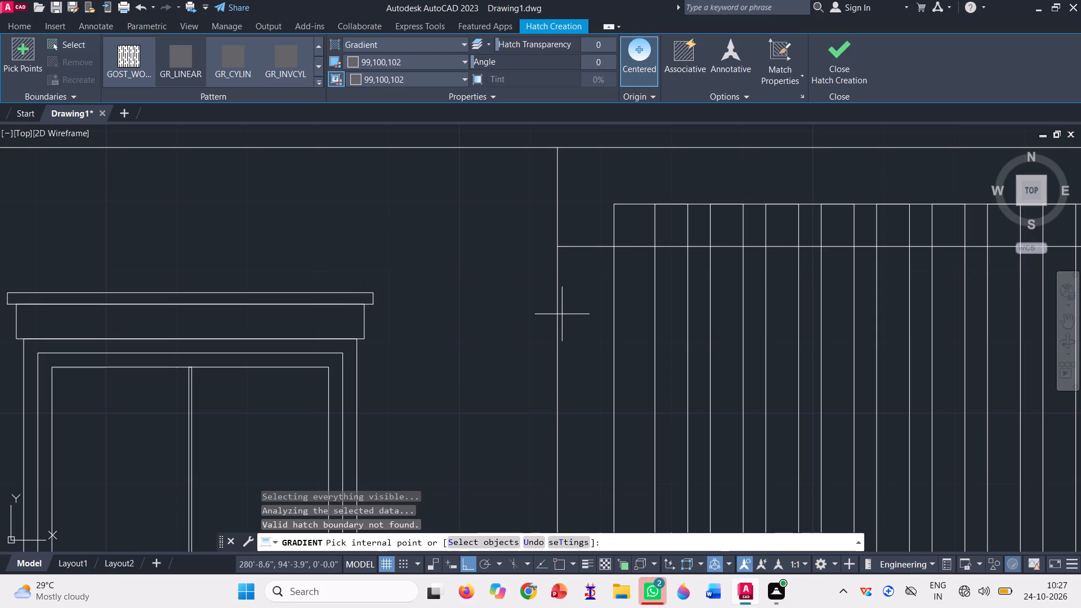
{"action": "scroll", "coordinate": [584, 190], "scroll_direction": "up", "scroll_amount": 3}
{"action": "scroll", "coordinate": [501, 260], "scroll_direction": "down", "scroll_amount": 4}
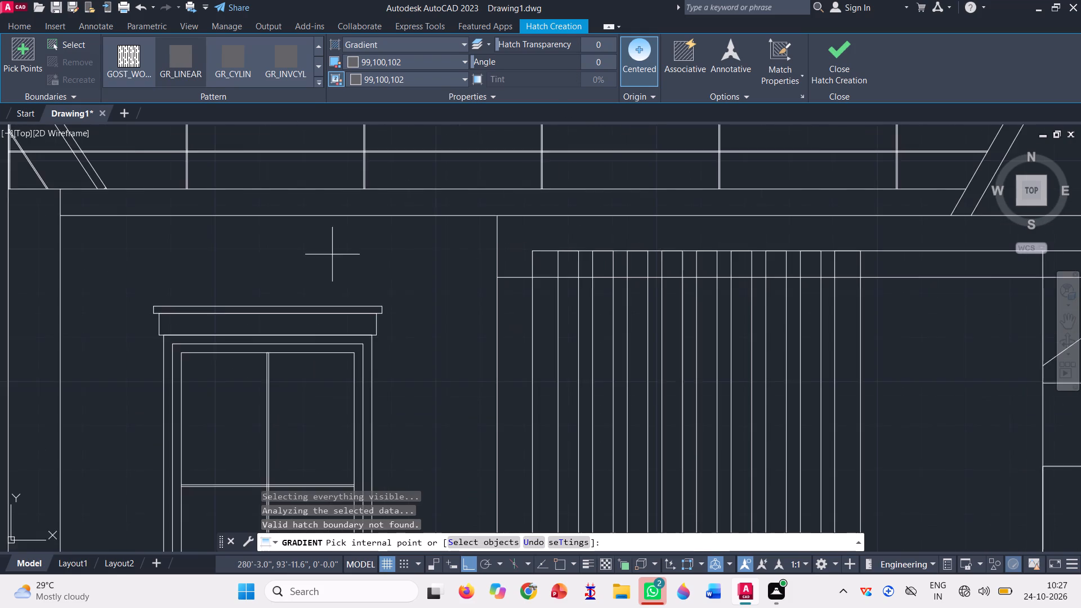
{"action": "scroll", "coordinate": [332, 254], "scroll_direction": "down", "scroll_amount": 2}
{"action": "left_click", "coordinate": [472, 237]}
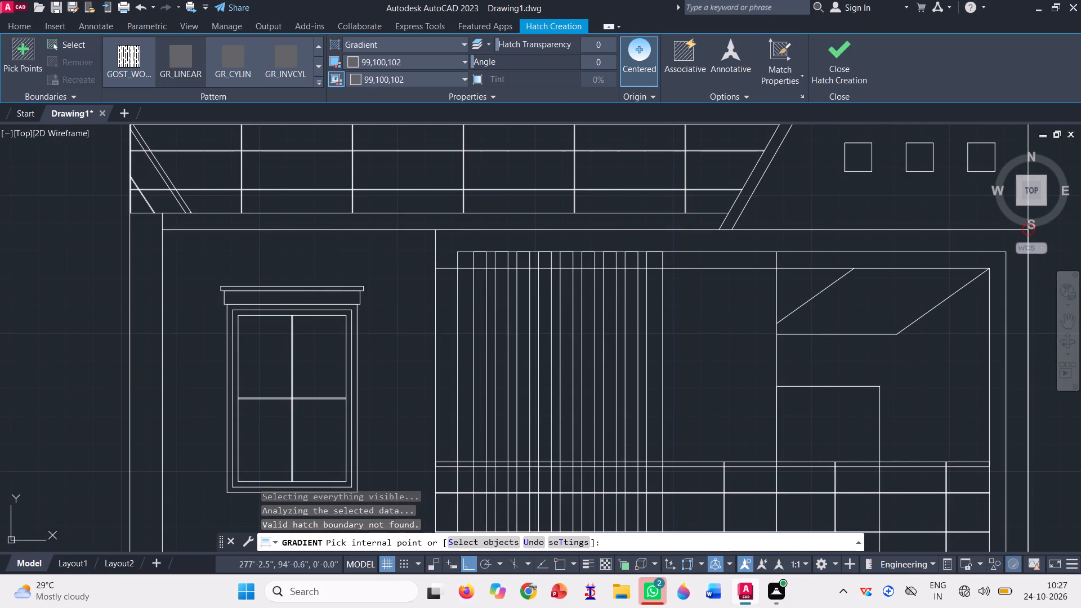
Add the frame's left band to the gradient fill, including every piece and thin gap between the railing lines.
{"action": "scroll", "coordinate": [472, 236], "scroll_direction": "down", "scroll_amount": 2}
{"action": "scroll", "coordinate": [458, 316], "scroll_direction": "up", "scroll_amount": 2}
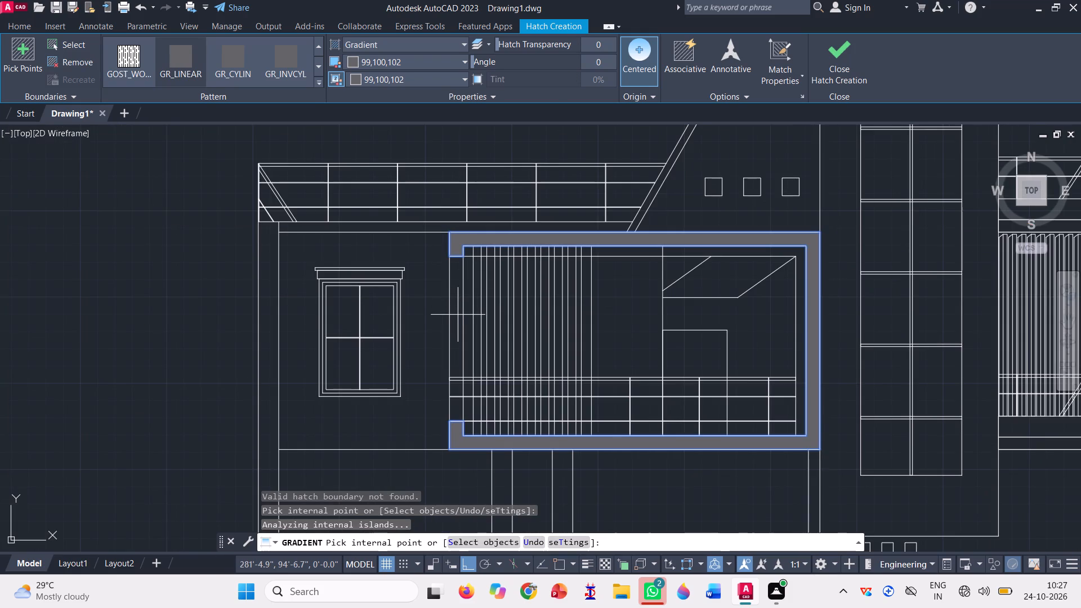
{"action": "left_click", "coordinate": [457, 315]}
{"action": "scroll", "coordinate": [471, 504], "scroll_direction": "up", "scroll_amount": 2}
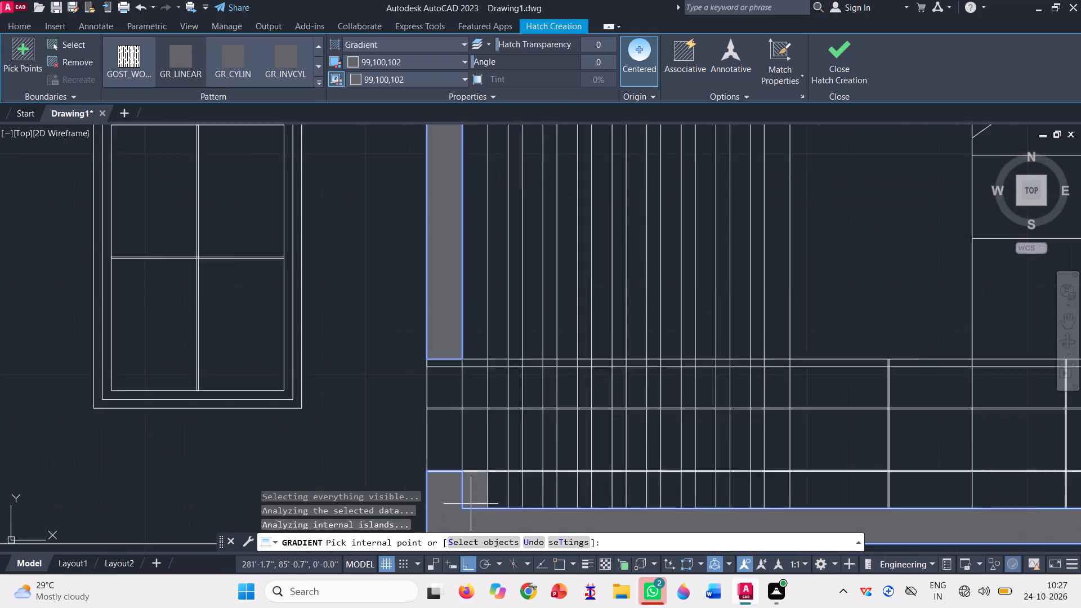
{"action": "scroll", "coordinate": [471, 504], "scroll_direction": "up", "scroll_amount": 1}
{"action": "left_click", "coordinate": [402, 336]}
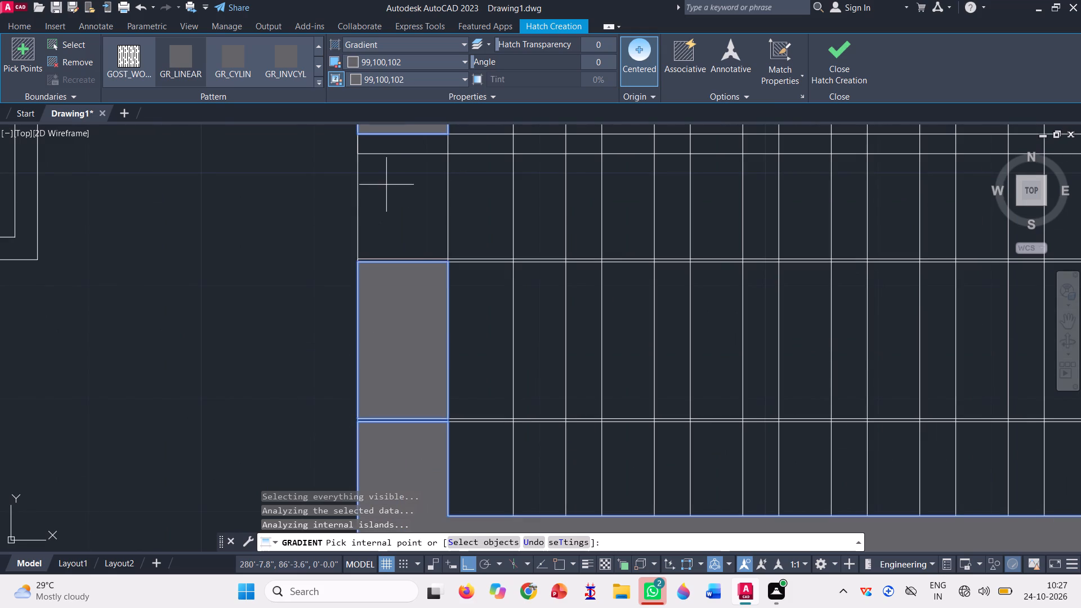
{"action": "left_click", "coordinate": [386, 184]}
{"action": "scroll", "coordinate": [395, 113], "scroll_direction": "up", "scroll_amount": 3}
{"action": "left_click", "coordinate": [396, 146]}
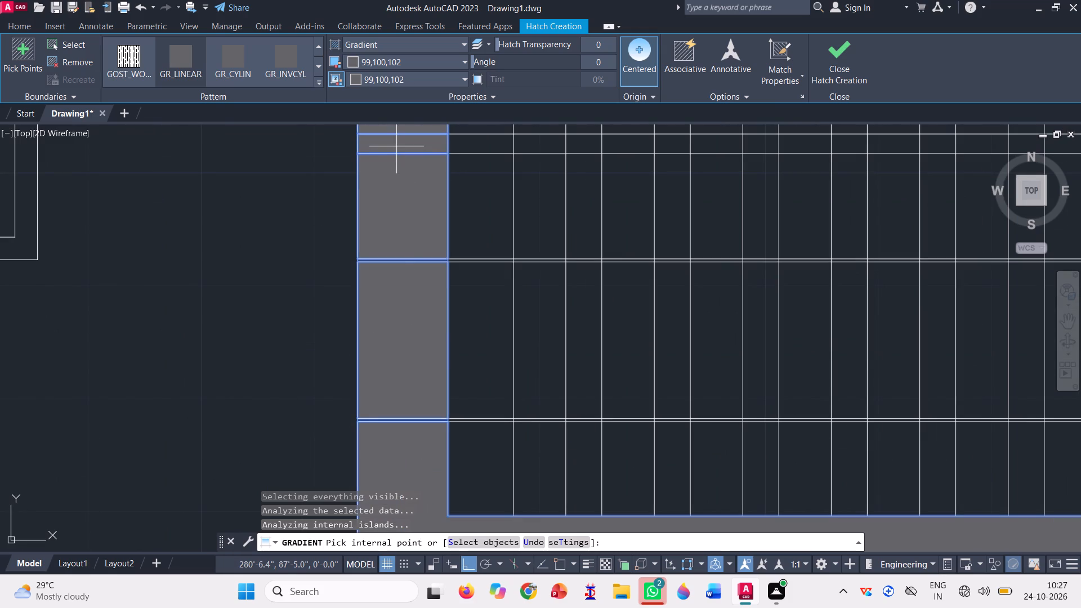
{"action": "scroll", "coordinate": [407, 267], "scroll_direction": "up", "scroll_amount": 5}
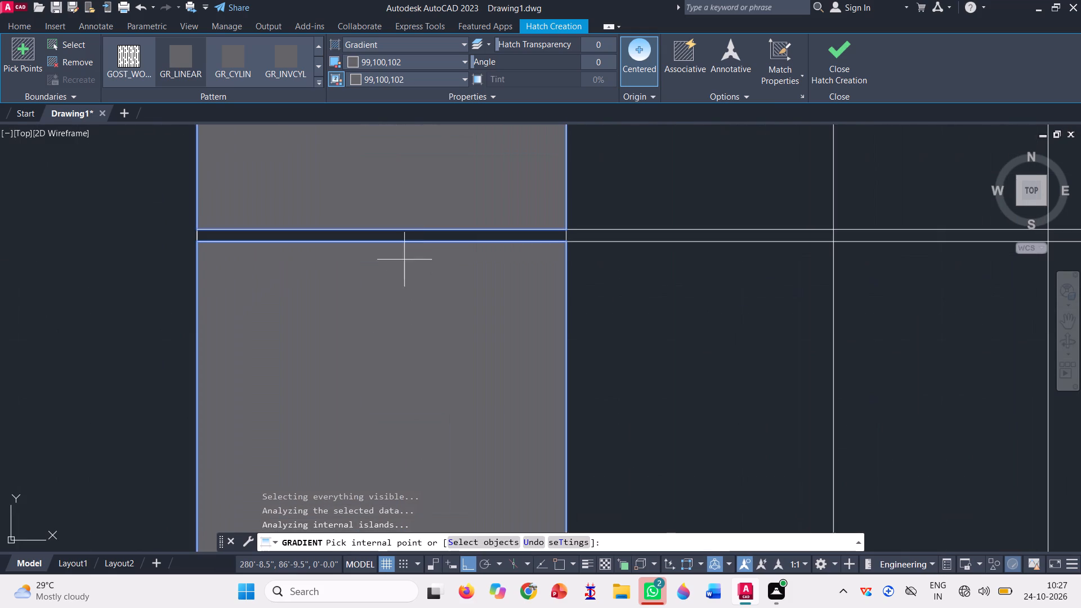
{"action": "left_click", "coordinate": [403, 238]}
{"action": "scroll", "coordinate": [406, 246], "scroll_direction": "down", "scroll_amount": 6}
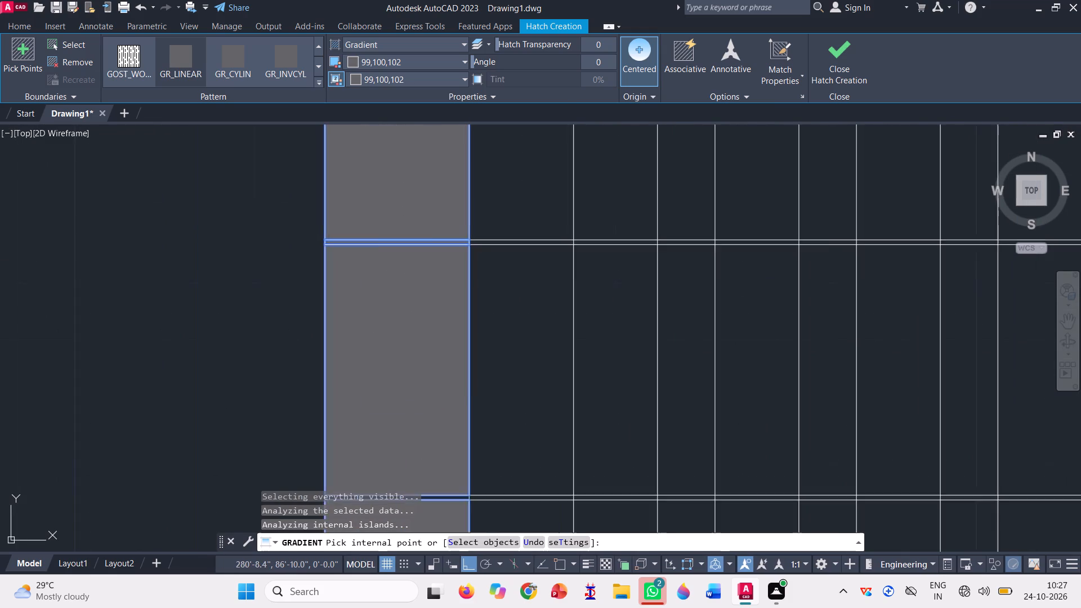
{"action": "scroll", "coordinate": [406, 246], "scroll_direction": "down", "scroll_amount": 1}
{"action": "scroll", "coordinate": [400, 363], "scroll_direction": "up", "scroll_amount": 3}
{"action": "scroll", "coordinate": [409, 271], "scroll_direction": "up", "scroll_amount": 3}
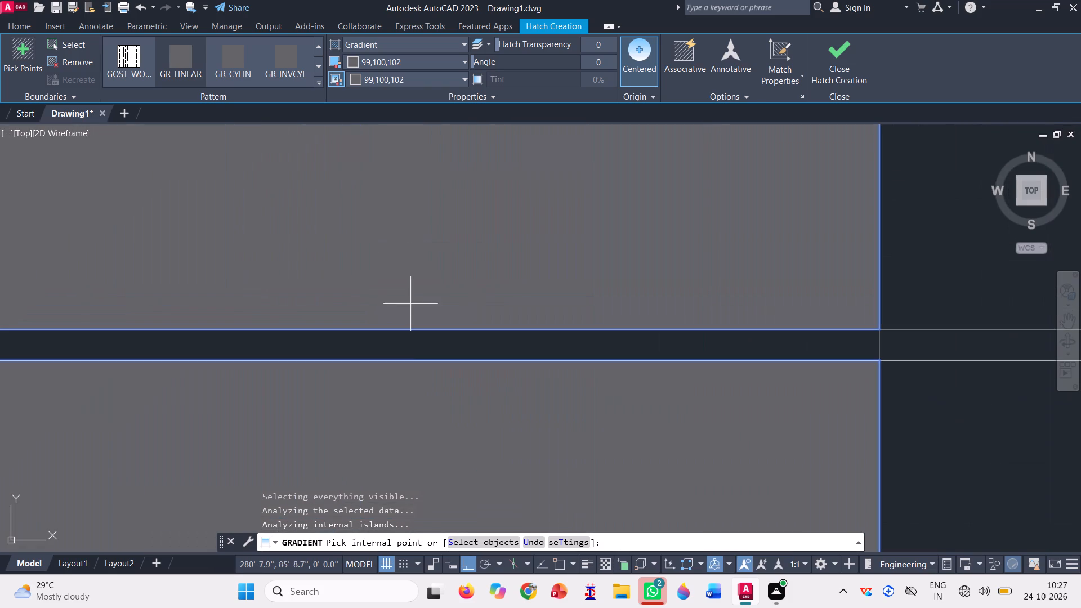
{"action": "left_click", "coordinate": [409, 347]}
{"action": "scroll", "coordinate": [410, 342], "scroll_direction": "down", "scroll_amount": 14}
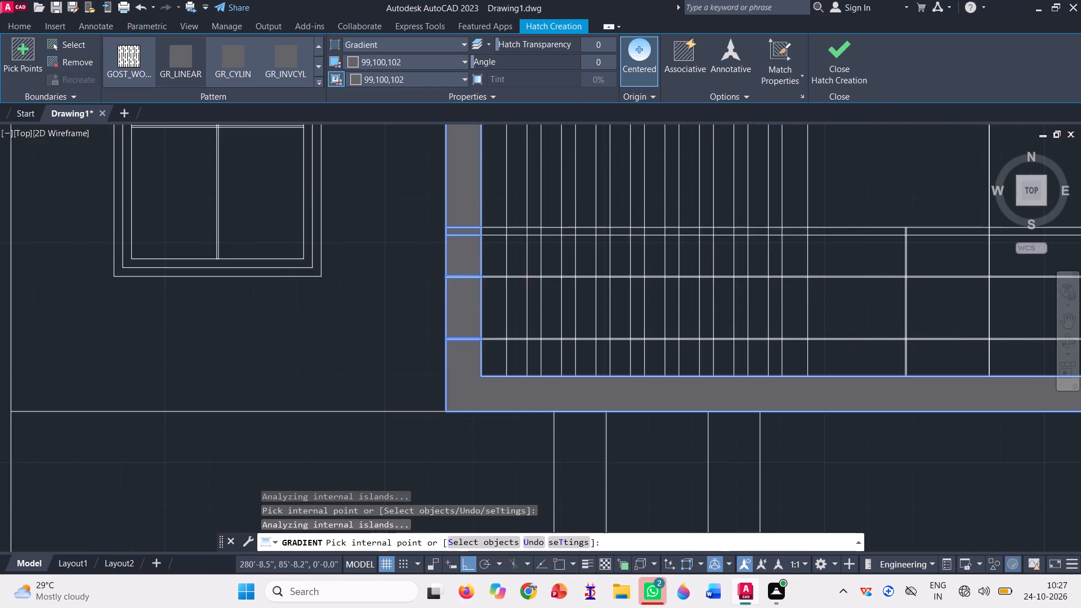
{"action": "scroll", "coordinate": [466, 338], "scroll_direction": "down", "scroll_amount": 2}
{"action": "key", "text": "space"}
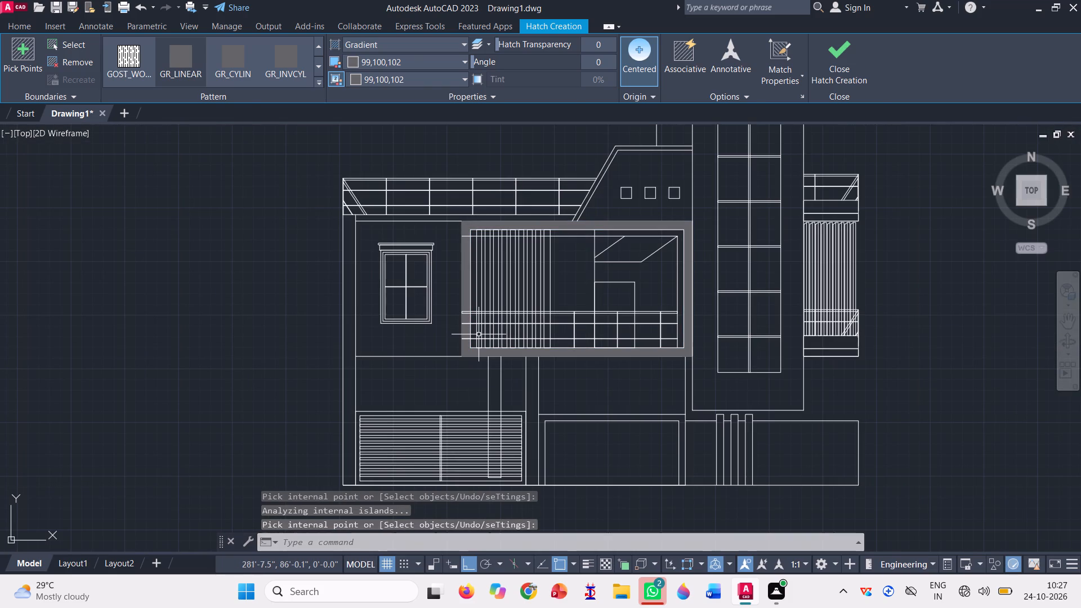
Move the frame gradient from the duplicate onto the coloured elevation's balcony frame, aligning its upper right corner with the tower's edge.
{"action": "scroll", "coordinate": [464, 260], "scroll_direction": "up", "scroll_amount": 3}
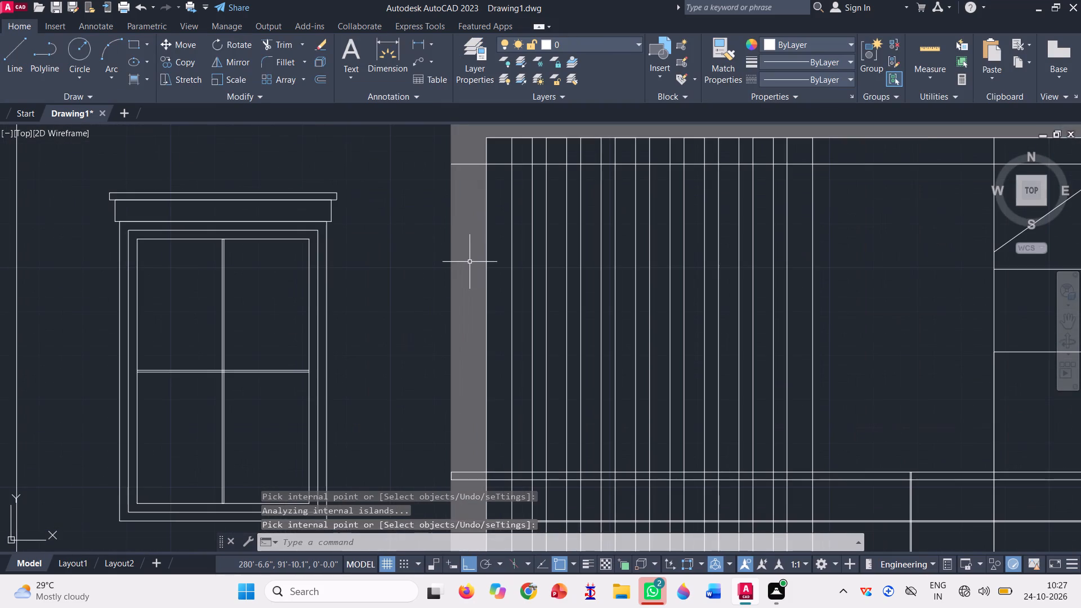
{"action": "left_click", "coordinate": [471, 263]}
{"action": "scroll", "coordinate": [461, 299], "scroll_direction": "down", "scroll_amount": 3}
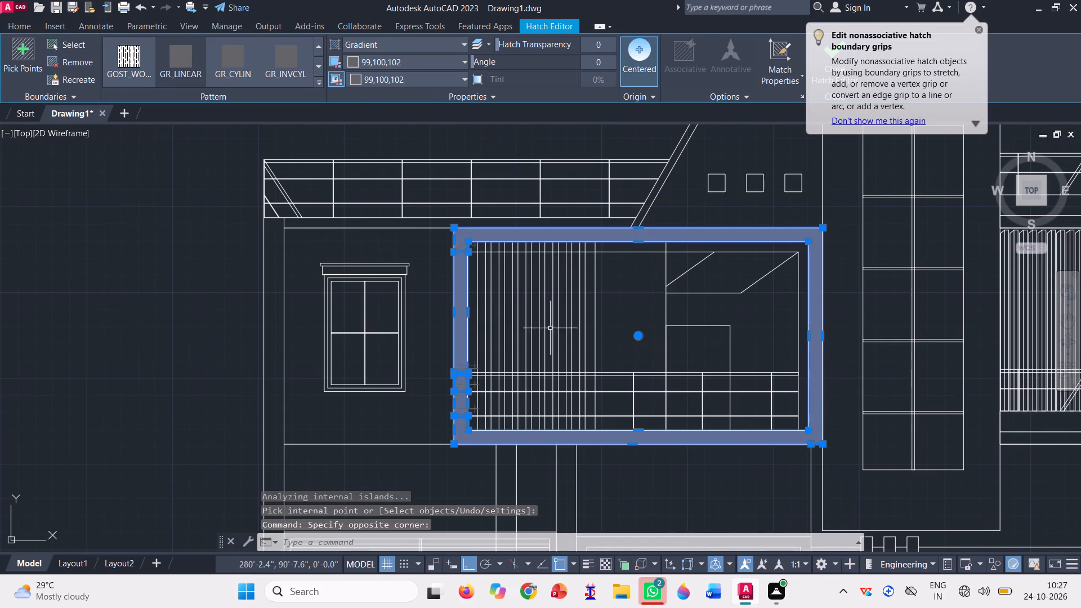
{"action": "type", "text": "m"}
{"action": "key", "text": "space"}
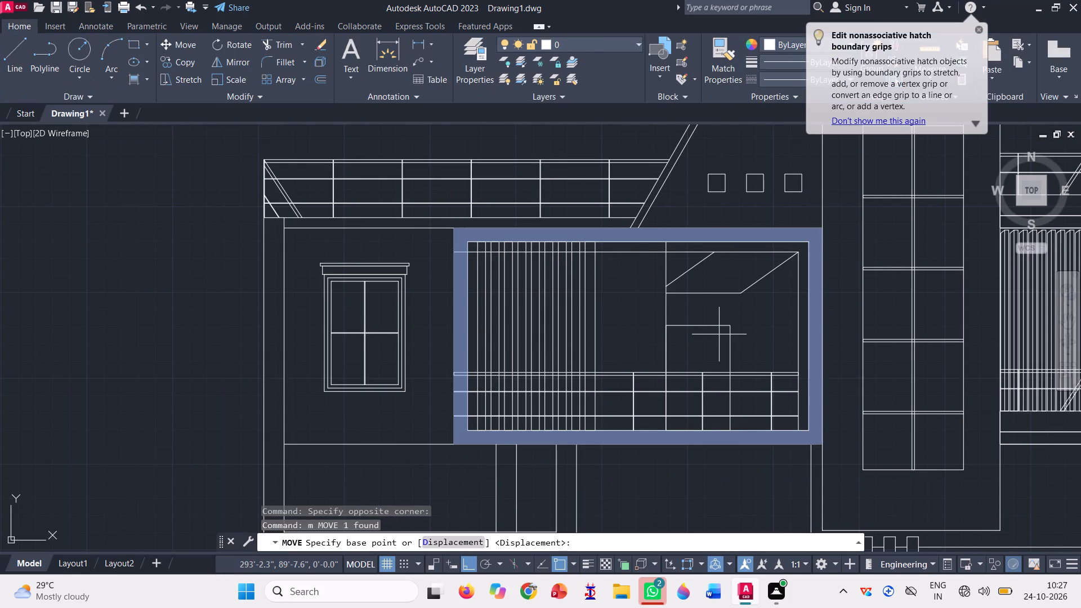
{"action": "left_click", "coordinate": [823, 225]}
{"action": "scroll", "coordinate": [853, 284], "scroll_direction": "down", "scroll_amount": 2}
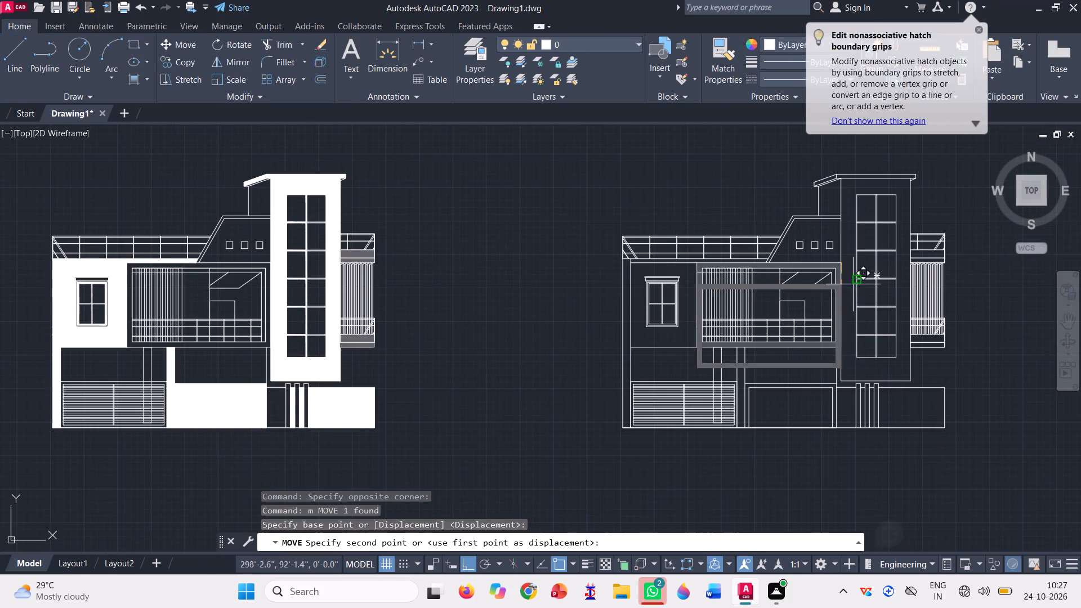
{"action": "scroll", "coordinate": [853, 284], "scroll_direction": "down", "scroll_amount": 1}
{"action": "scroll", "coordinate": [486, 271], "scroll_direction": "up", "scroll_amount": 5}
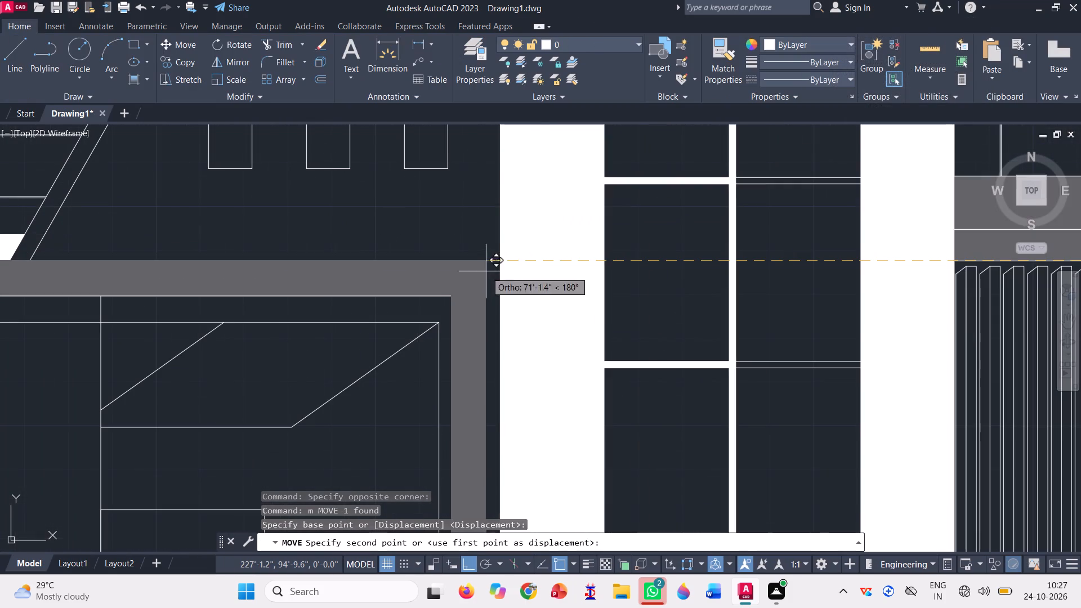
{"action": "left_click", "coordinate": [499, 255]}
{"action": "scroll", "coordinate": [470, 260], "scroll_direction": "down", "scroll_amount": 2}
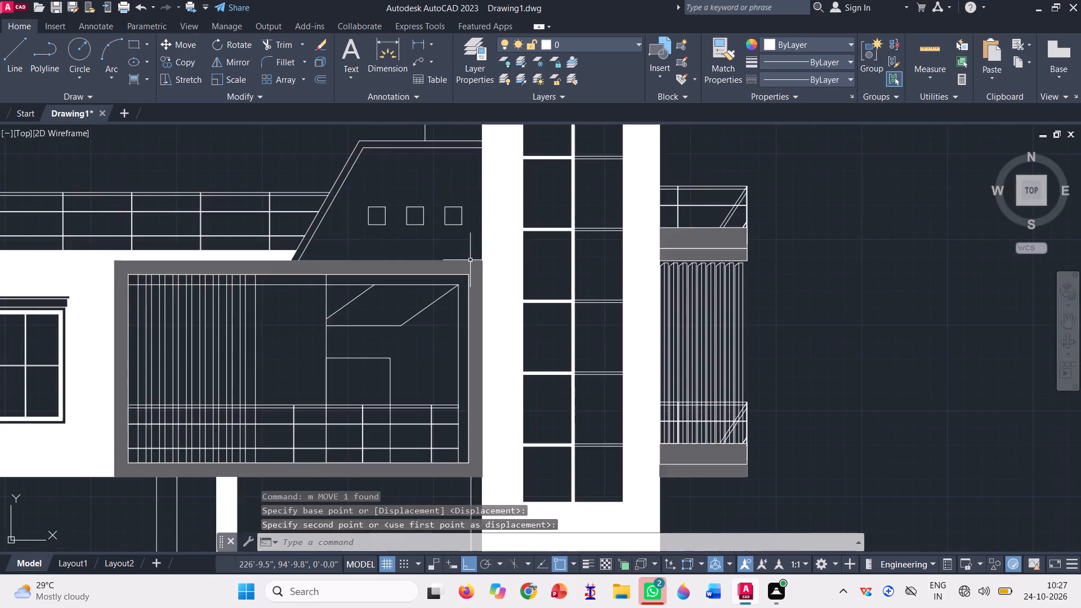
{"action": "scroll", "coordinate": [470, 260], "scroll_direction": "down", "scroll_amount": 1}
{"action": "key", "text": "space"}
{"action": "scroll", "coordinate": [412, 214], "scroll_direction": "down", "scroll_amount": 1}
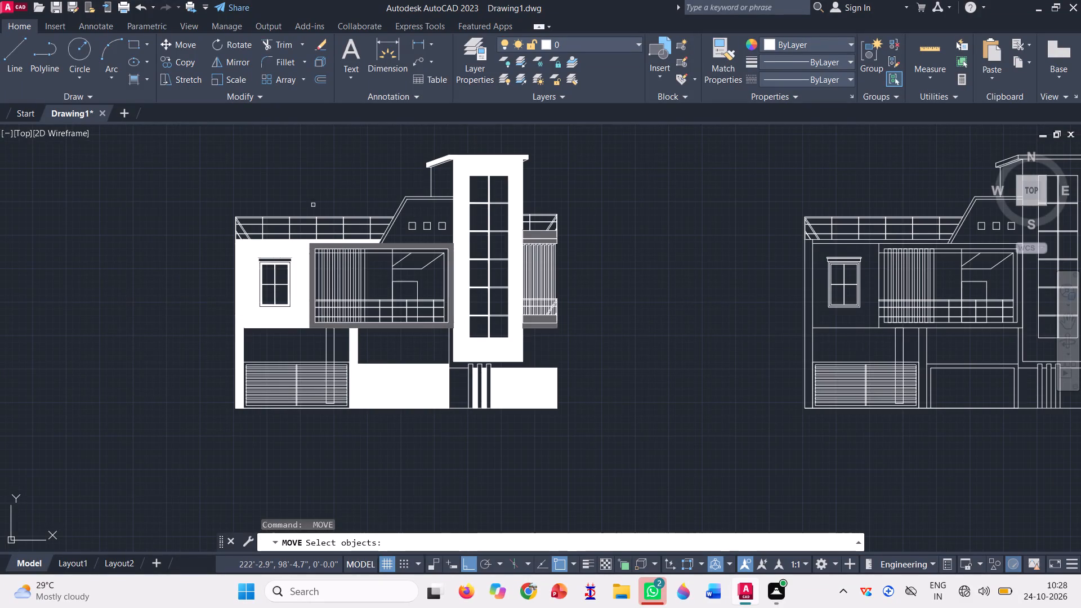
{"action": "key", "text": "Escape"}
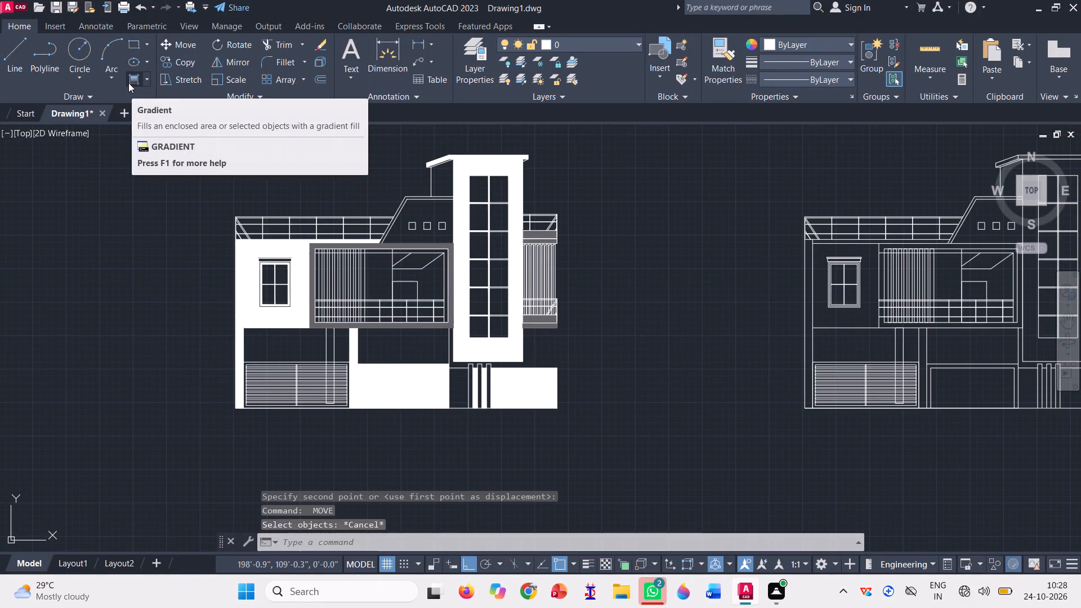
Fill the three slim ground-floor pillars below the tower and the wall panel beside them with the 99,100,102 gradient.
{"action": "left_click", "coordinate": [130, 82]}
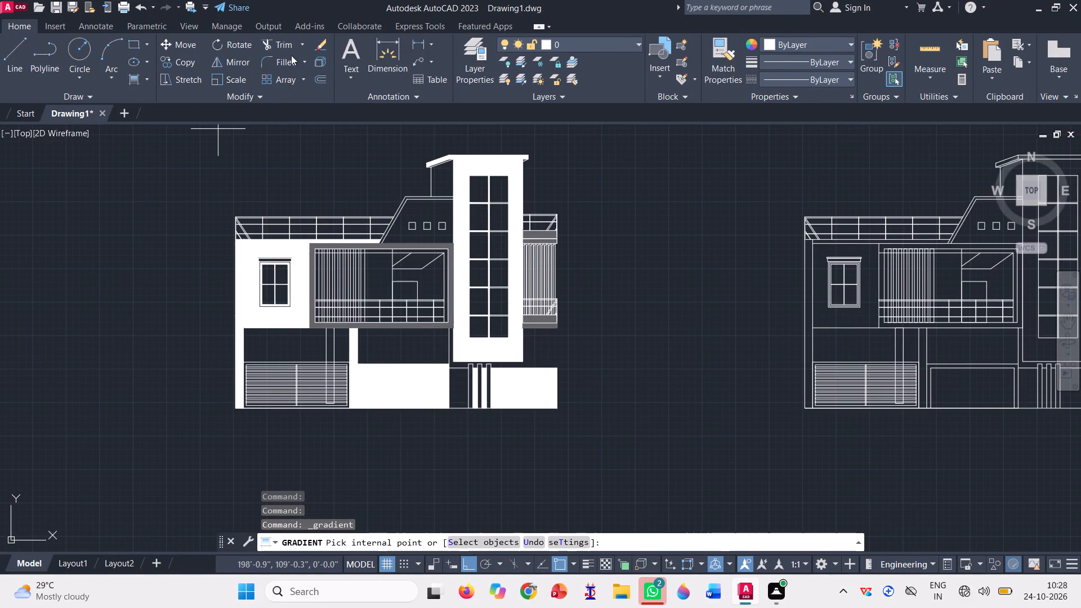
{"action": "scroll", "coordinate": [464, 406], "scroll_direction": "up", "scroll_amount": 3}
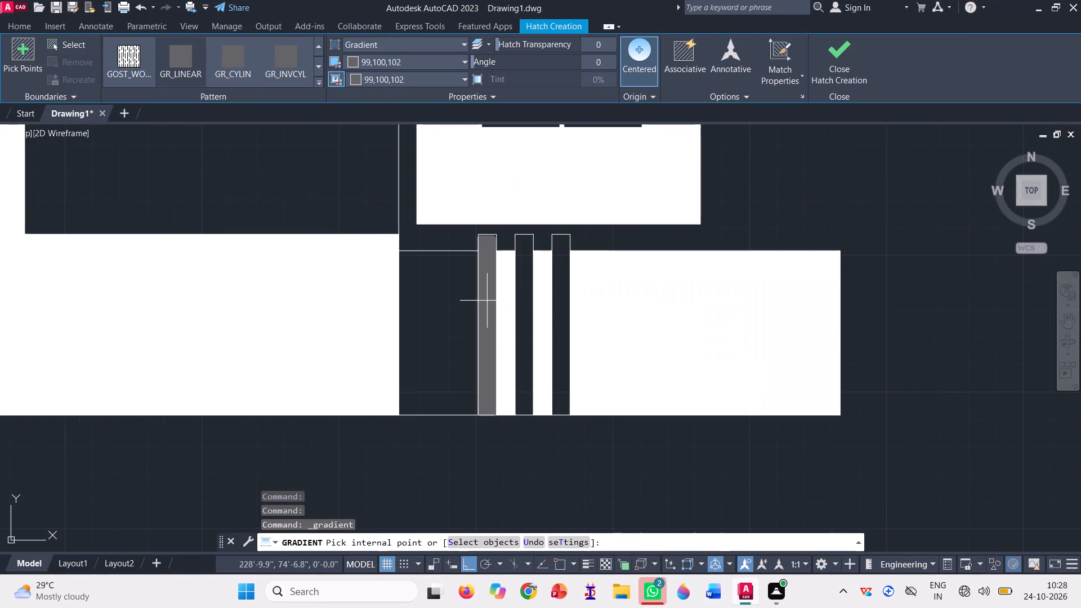
{"action": "left_click", "coordinate": [487, 301]}
{"action": "scroll", "coordinate": [525, 306], "scroll_direction": "up", "scroll_amount": 3}
{"action": "left_click", "coordinate": [529, 315]}
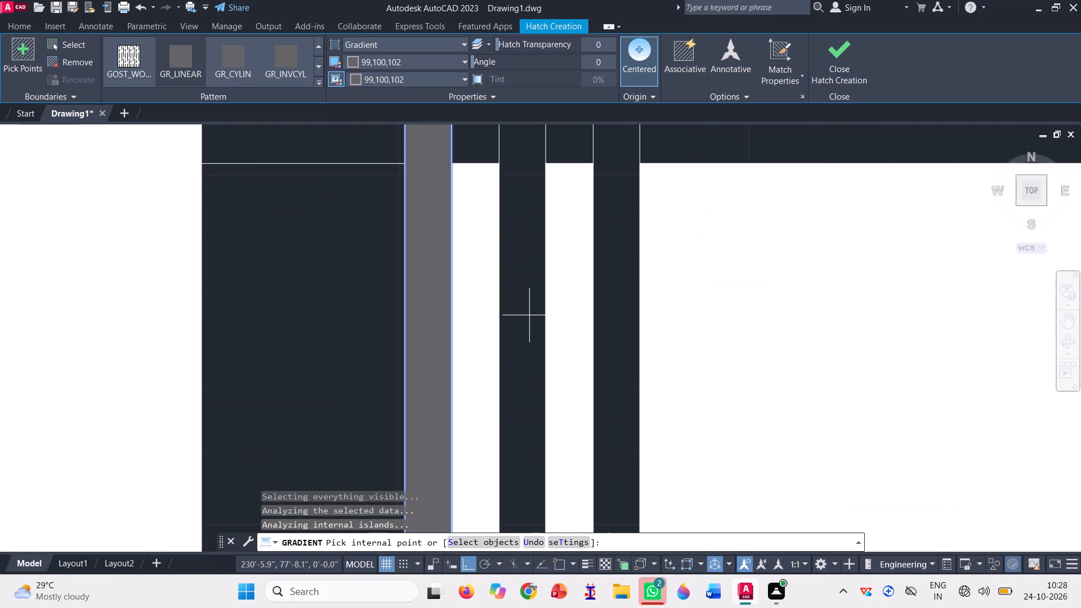
{"action": "left_click", "coordinate": [631, 329]}
{"action": "scroll", "coordinate": [502, 324], "scroll_direction": "down", "scroll_amount": 2}
{"action": "left_click", "coordinate": [395, 339]}
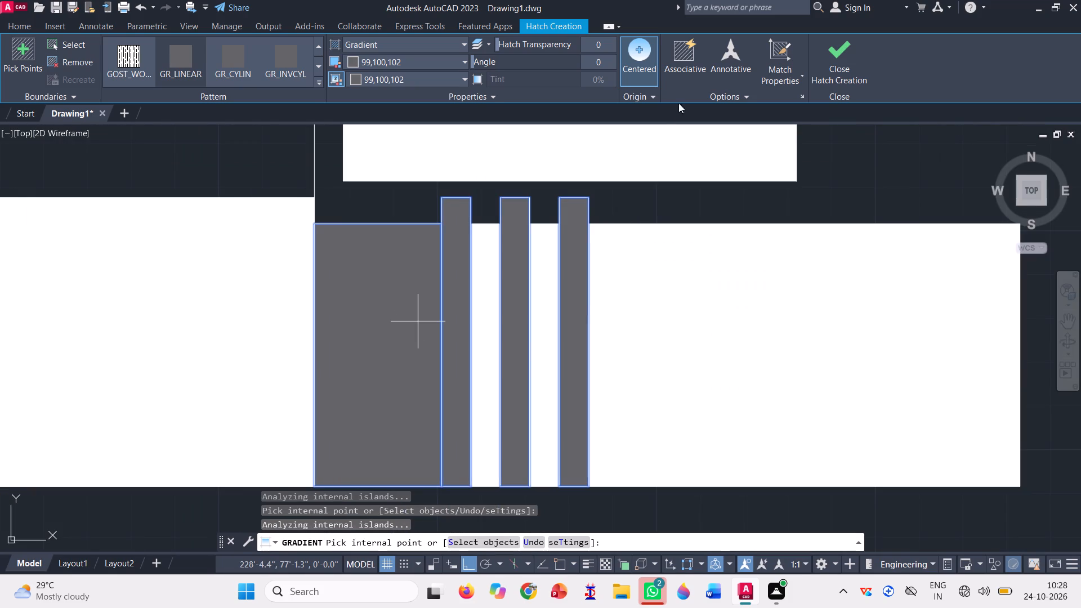
{"action": "left_click", "coordinate": [828, 62]}
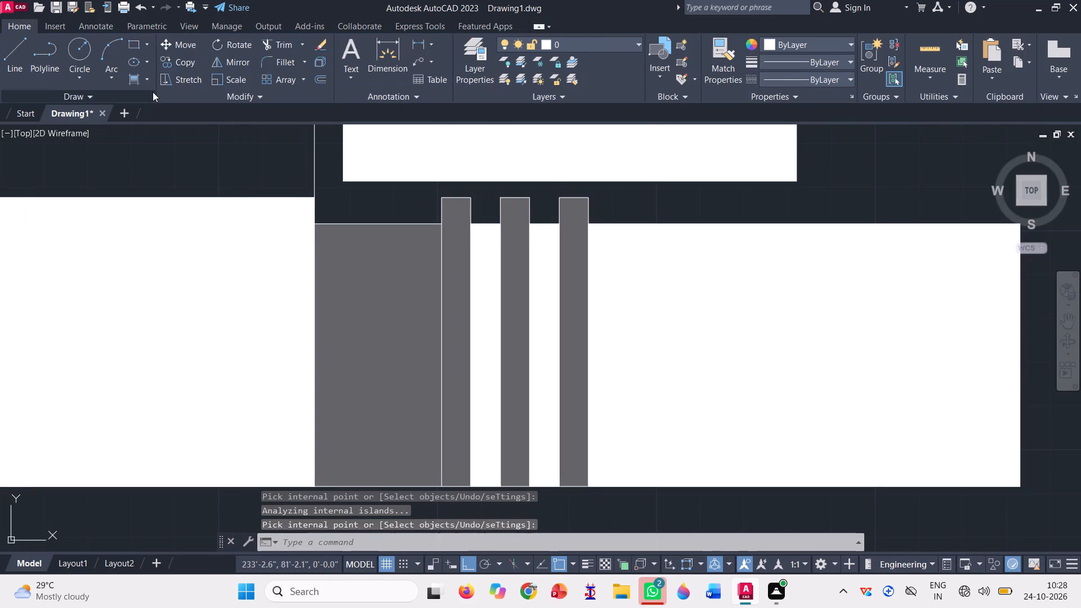
Hatch the same three pillars and adjoining wall panel with the HOUND pattern in colour 147,149,152.
{"action": "left_click", "coordinate": [151, 75]}
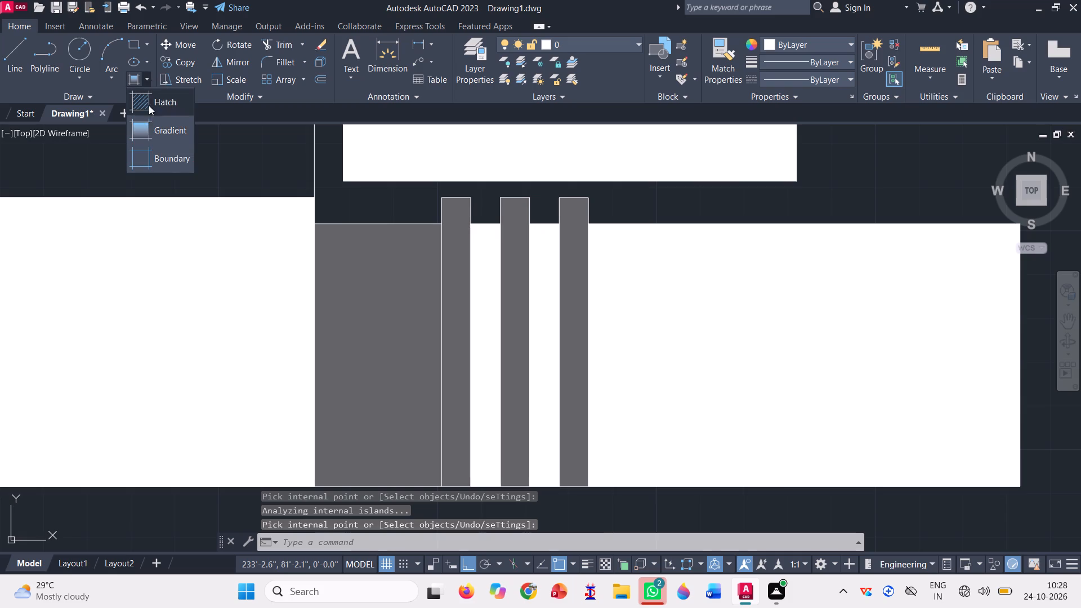
{"action": "left_click", "coordinate": [153, 107]}
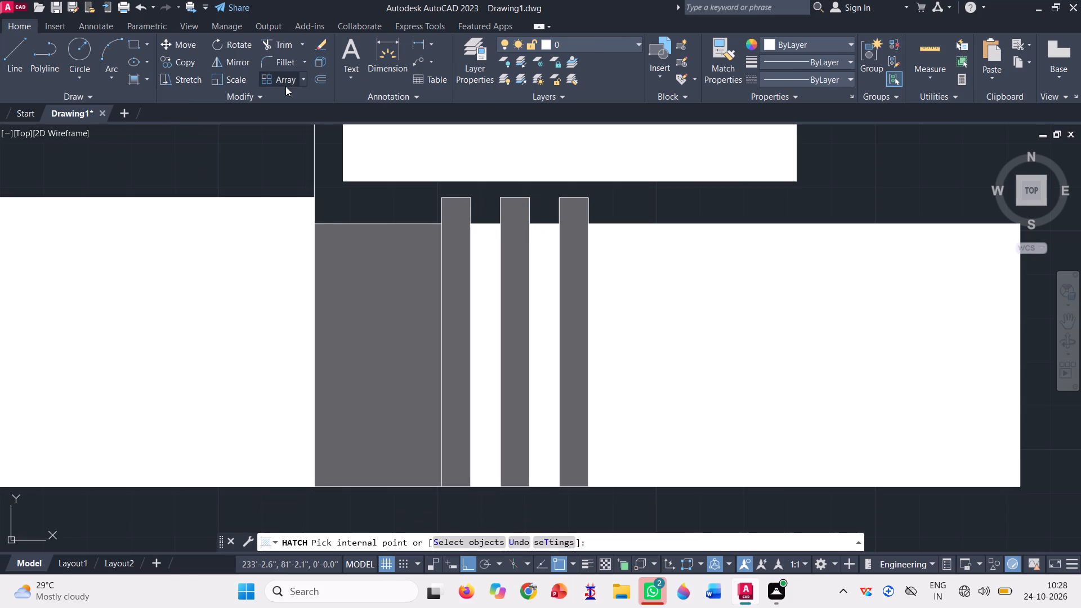
{"action": "left_click", "coordinate": [318, 84]}
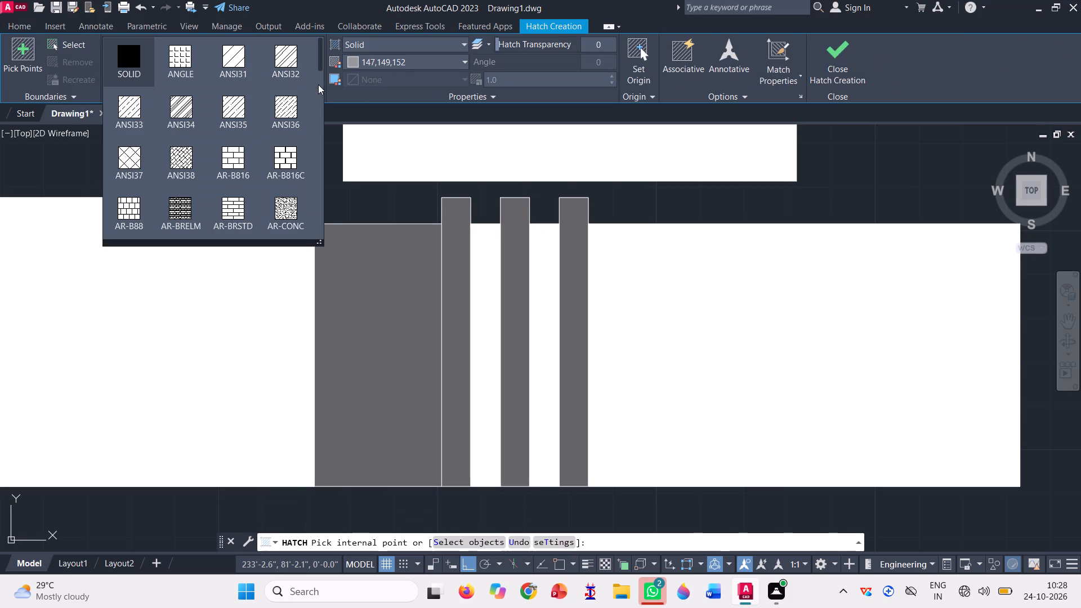
{"action": "scroll", "coordinate": [275, 176], "scroll_direction": "down", "scroll_amount": 6}
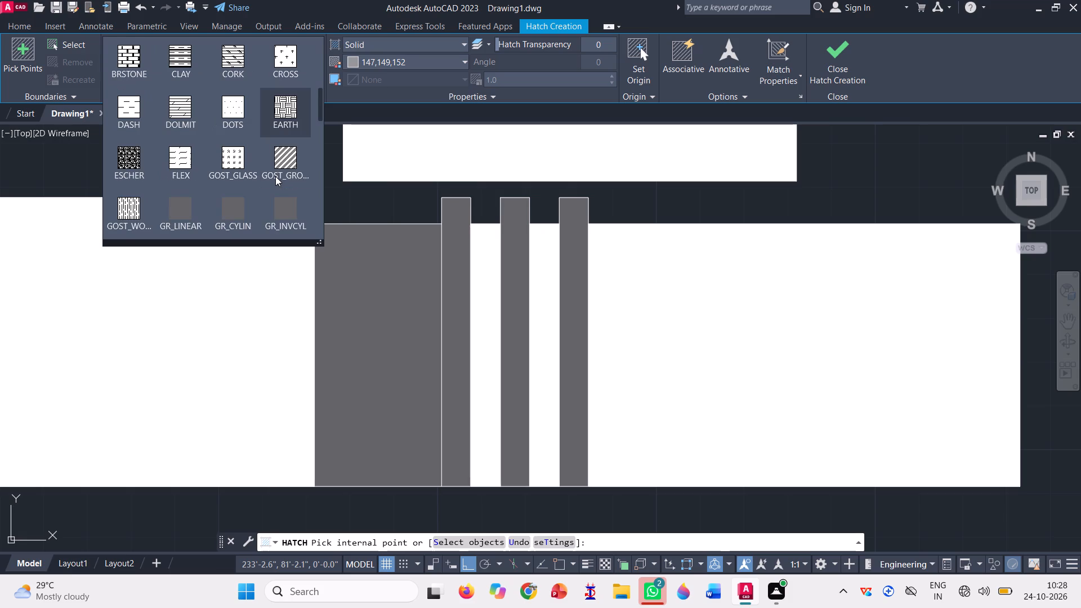
{"action": "scroll", "coordinate": [275, 176], "scroll_direction": "down", "scroll_amount": 2}
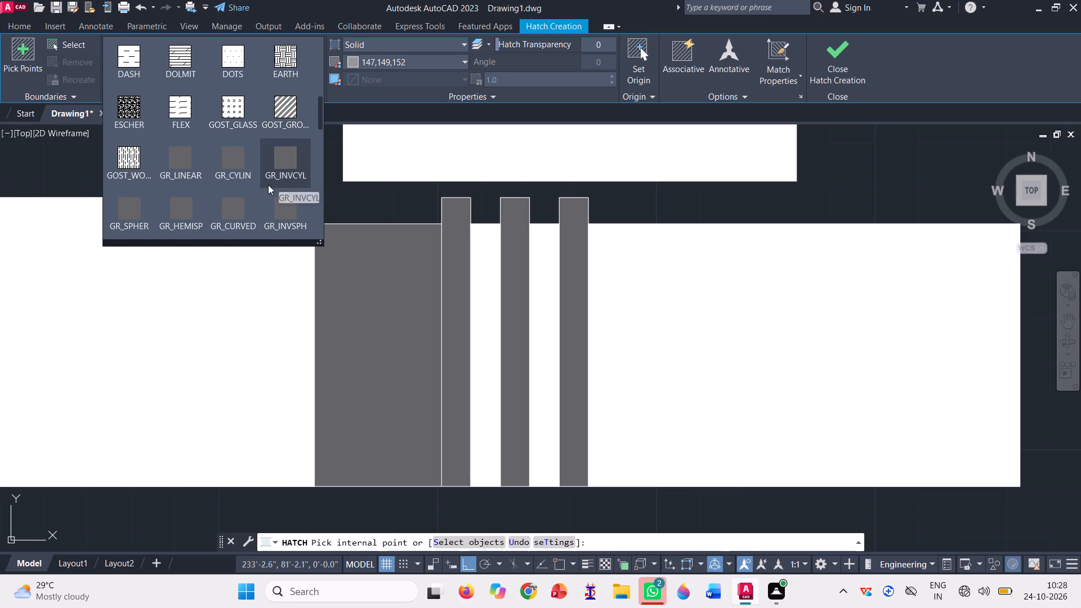
{"action": "scroll", "coordinate": [268, 185], "scroll_direction": "down", "scroll_amount": 1}
{"action": "left_click", "coordinate": [284, 208]}
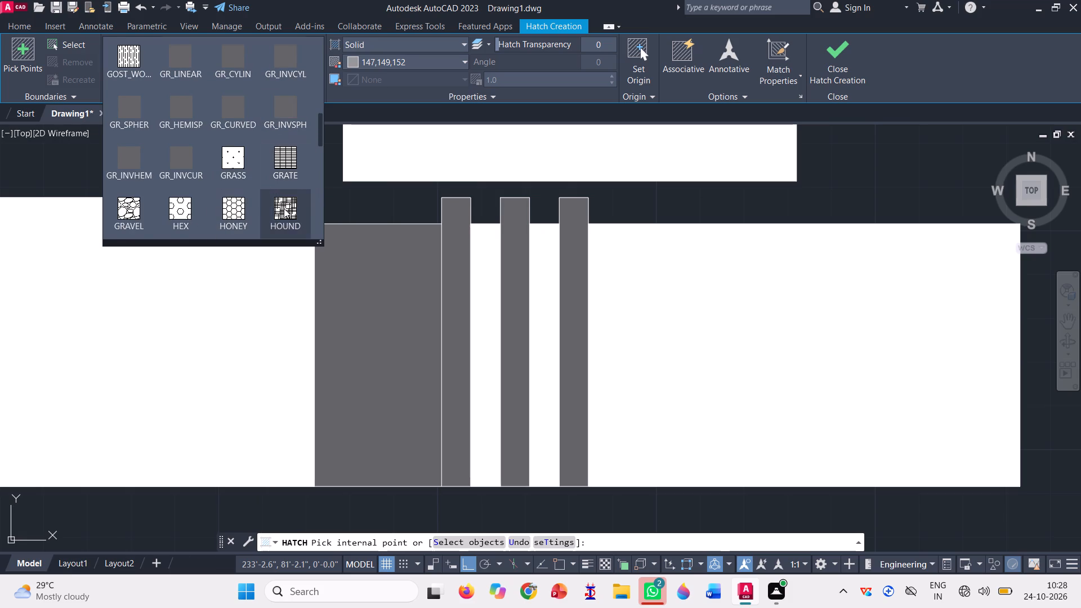
{"action": "left_click", "coordinate": [452, 246]}
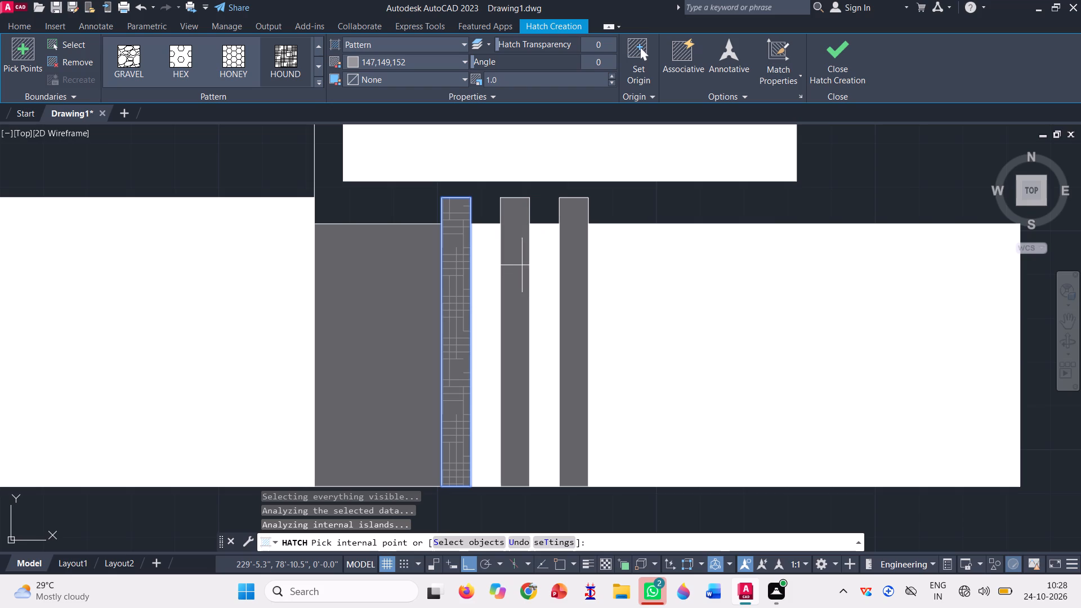
{"action": "left_click", "coordinate": [521, 265]}
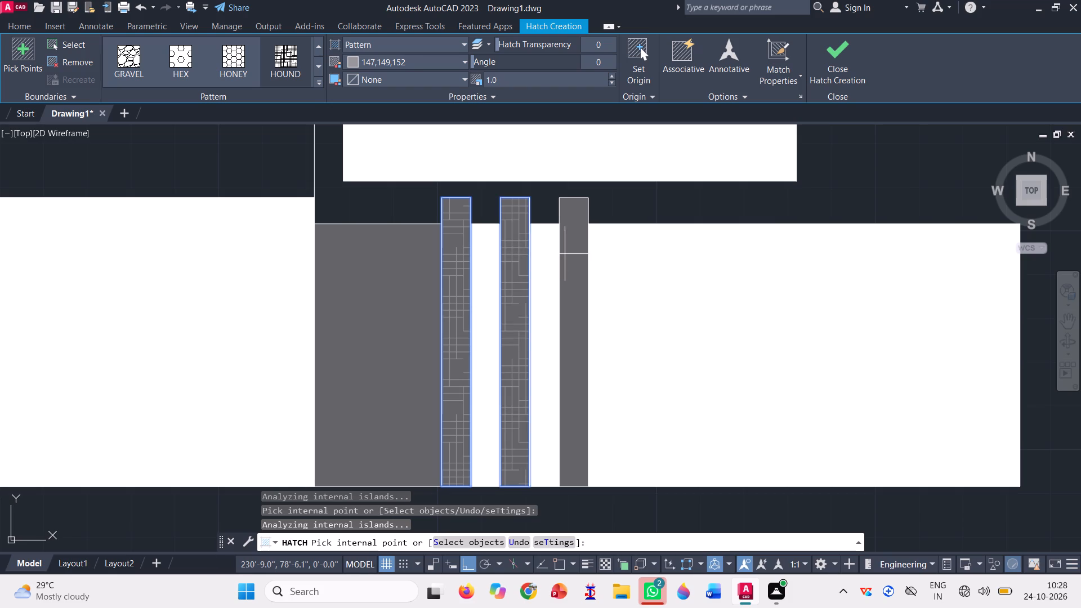
{"action": "left_click", "coordinate": [565, 252]}
{"action": "left_click", "coordinate": [385, 306]}
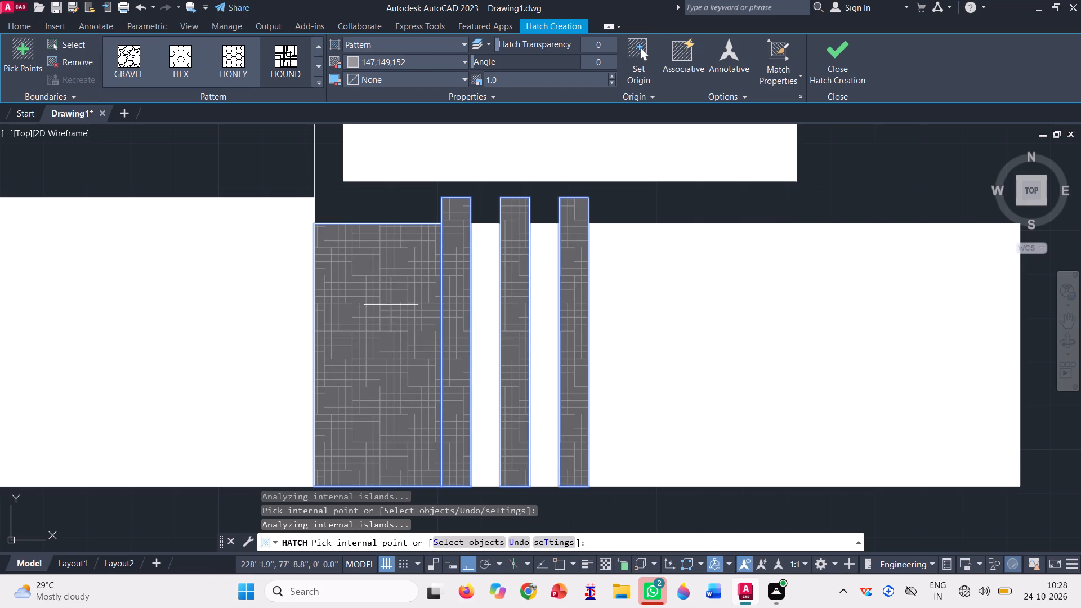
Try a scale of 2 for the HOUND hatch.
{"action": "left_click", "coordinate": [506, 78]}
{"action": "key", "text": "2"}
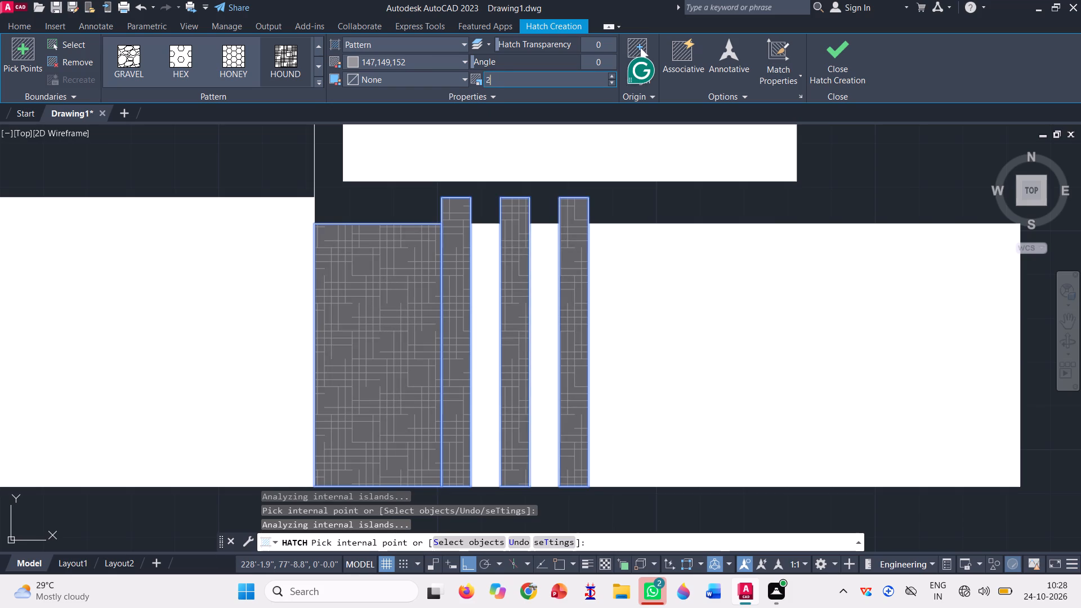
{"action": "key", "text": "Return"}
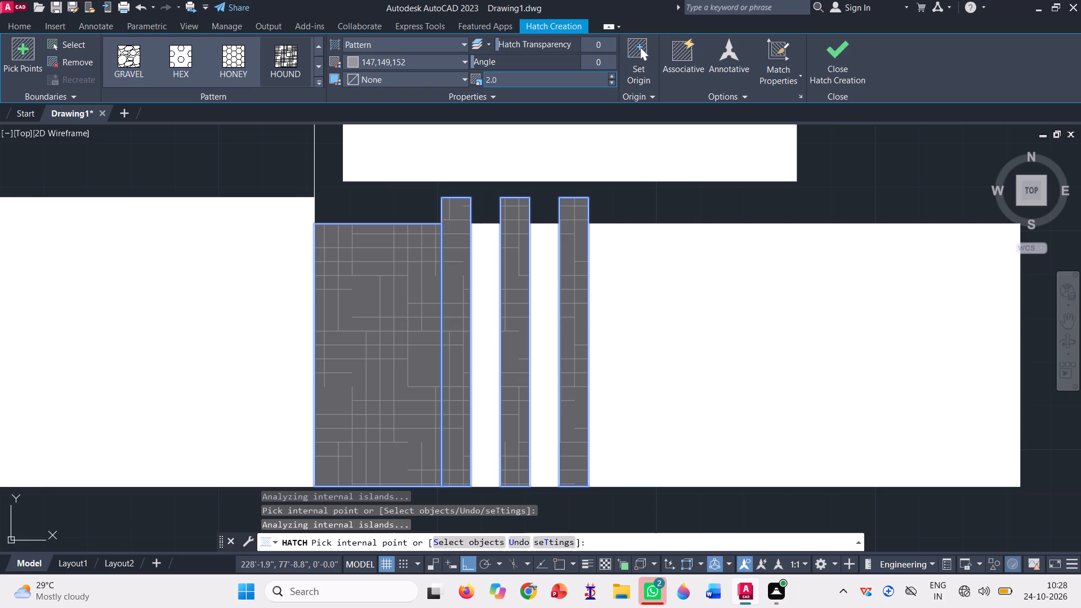
Set the HOUND hatch scale to 0.5 and finish the hatch.
{"action": "key", "text": "BackSpace"}
{"action": "key", "text": "BackSpace"}
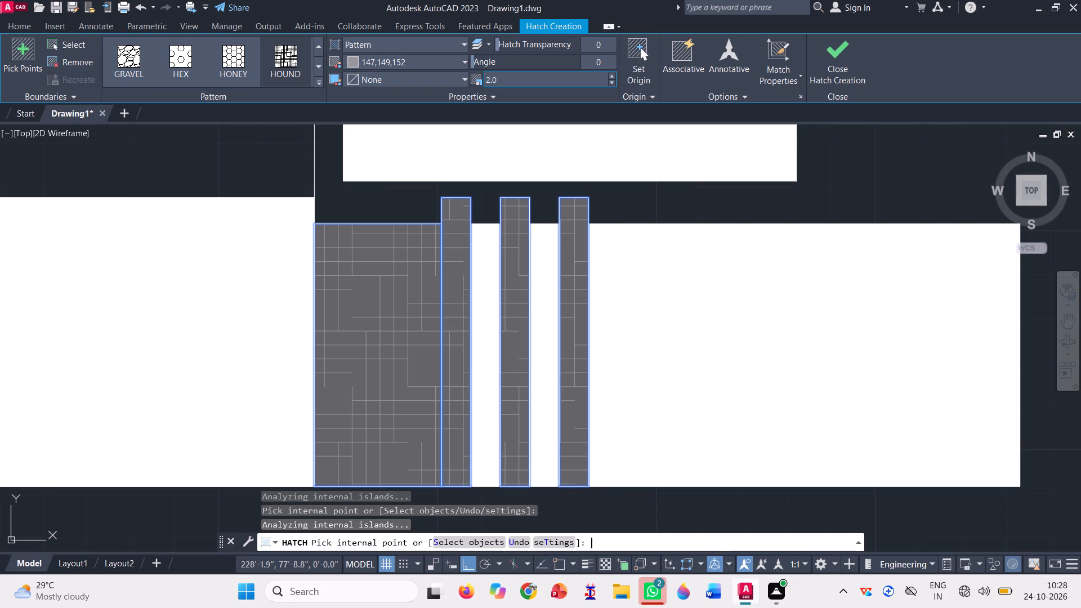
{"action": "key", "text": "BackSpace"}
{"action": "left_click", "coordinate": [506, 78]}
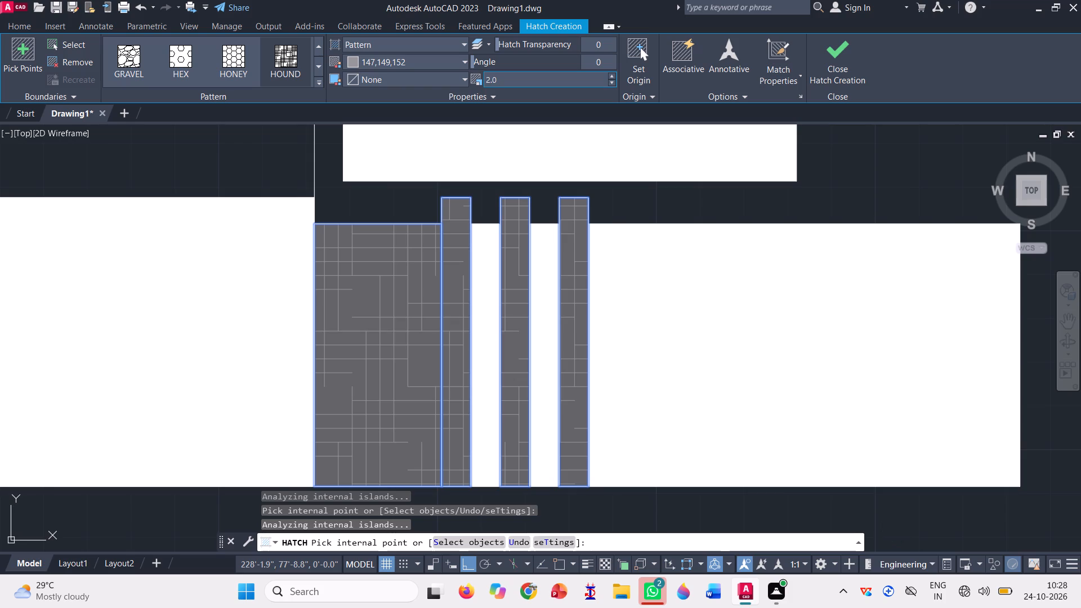
{"action": "left_click", "coordinate": [506, 78]}
{"action": "type", "text": "0.5"}
{"action": "key", "text": "Return"}
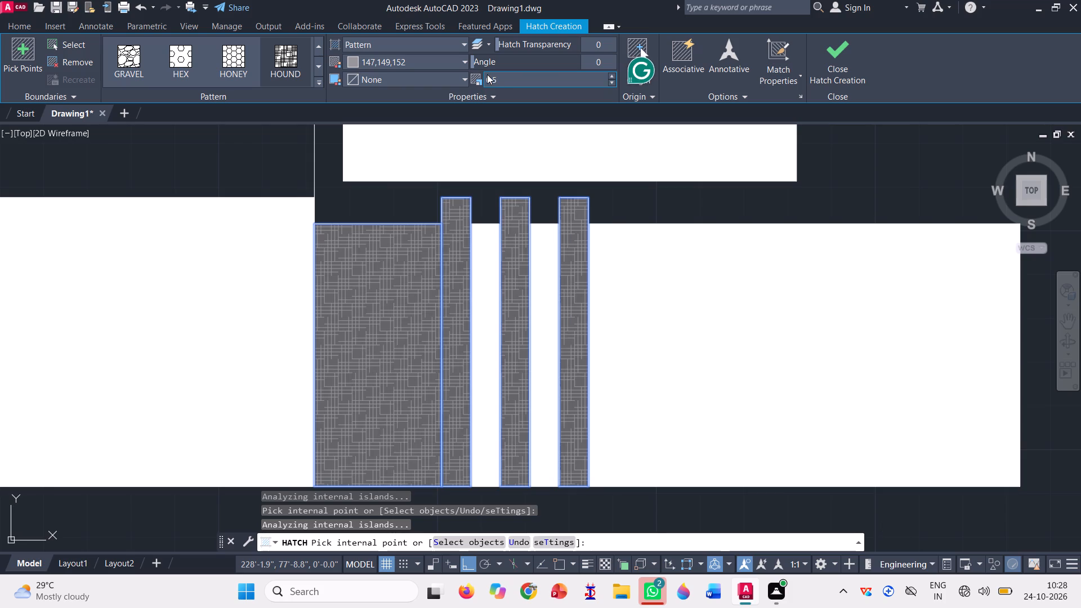
{"action": "left_click", "coordinate": [846, 51]}
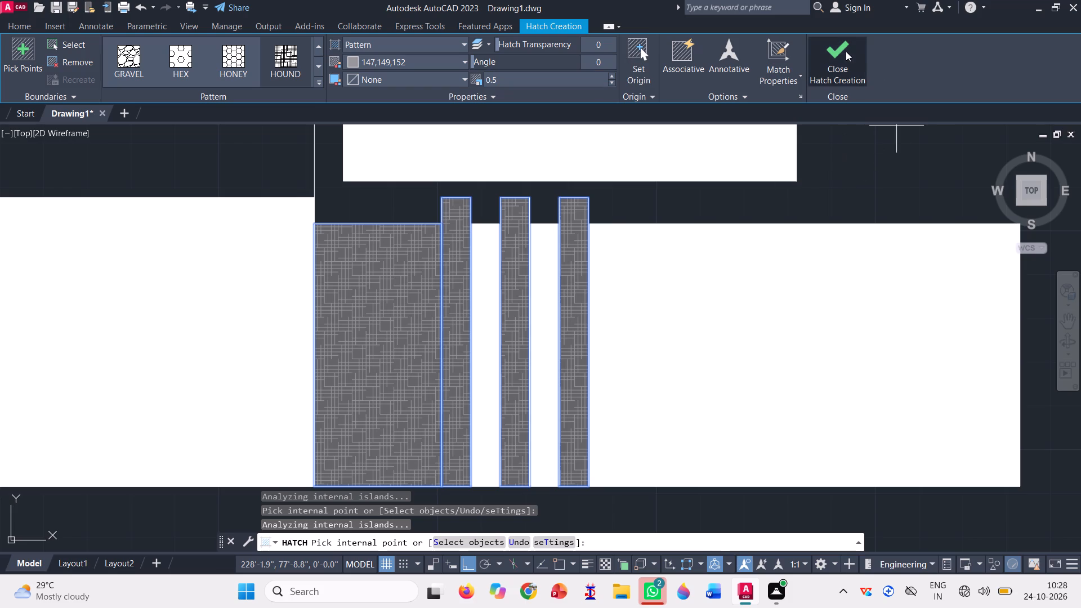
Fill the small wall beneath the sloping roof overhang beside the tower with a linear gradient, both colours 255,255,255.
{"action": "scroll", "coordinate": [716, 269], "scroll_direction": "down", "scroll_amount": 1}
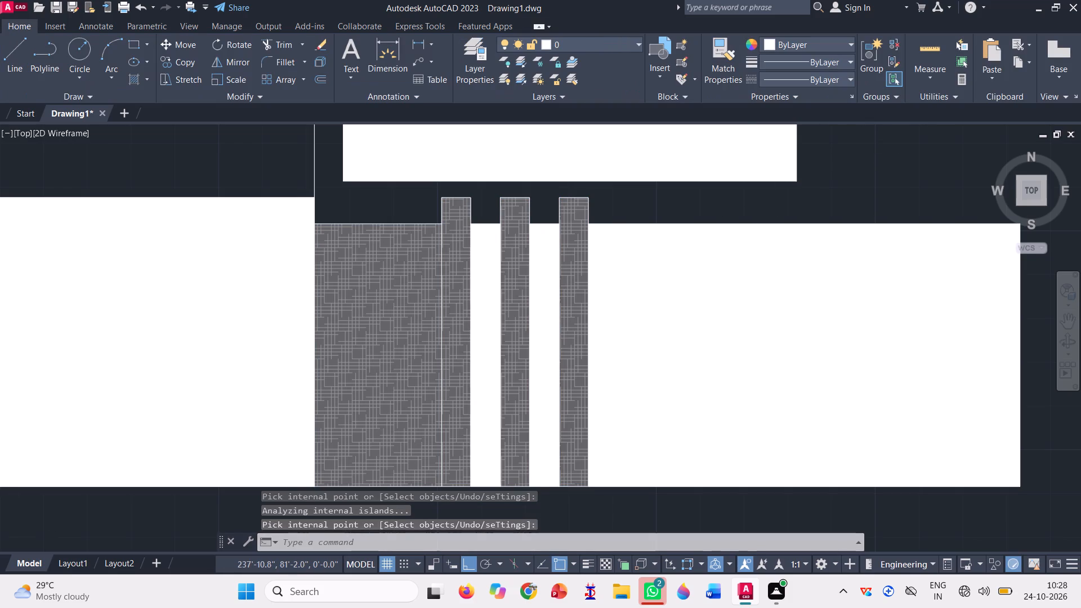
{"action": "scroll", "coordinate": [716, 269], "scroll_direction": "down", "scroll_amount": 1}
{"action": "scroll", "coordinate": [678, 316], "scroll_direction": "down", "scroll_amount": 1}
{"action": "scroll", "coordinate": [556, 363], "scroll_direction": "down", "scroll_amount": 2}
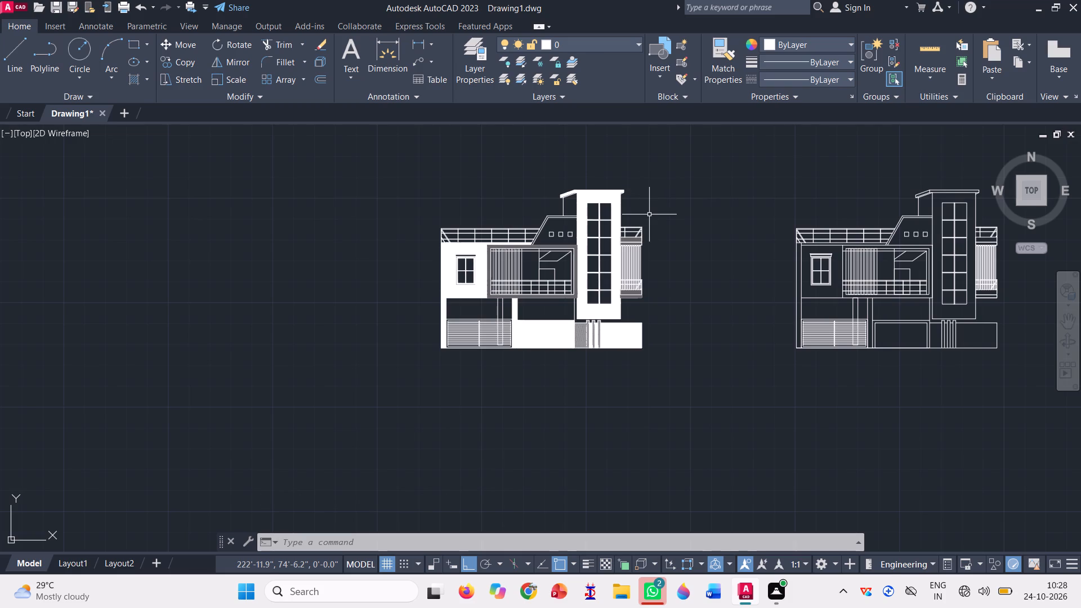
{"action": "scroll", "coordinate": [578, 207], "scroll_direction": "up", "scroll_amount": 1}
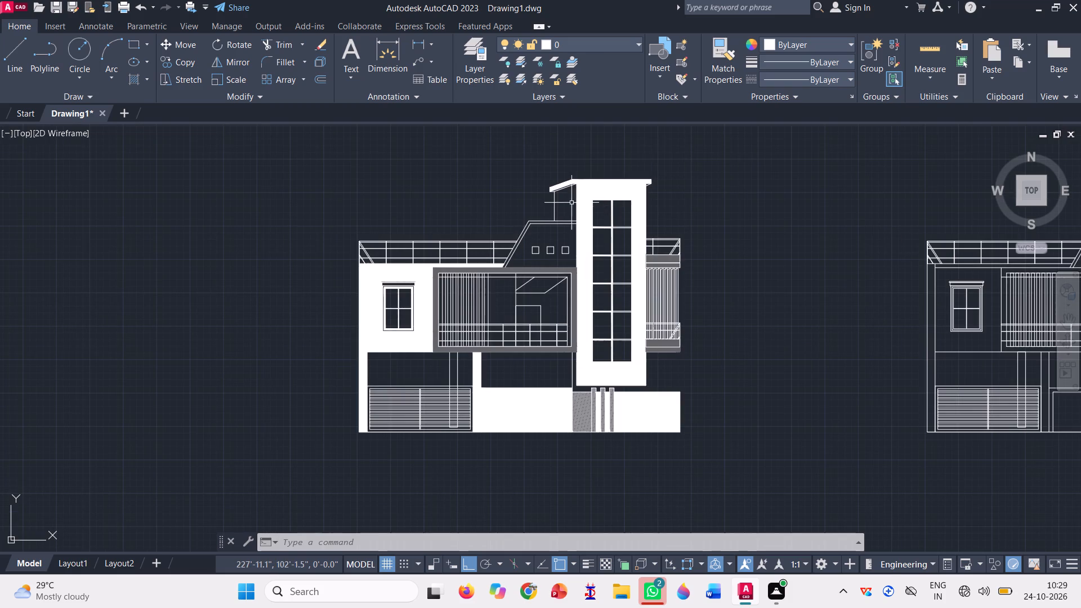
{"action": "scroll", "coordinate": [565, 169], "scroll_direction": "up", "scroll_amount": 1}
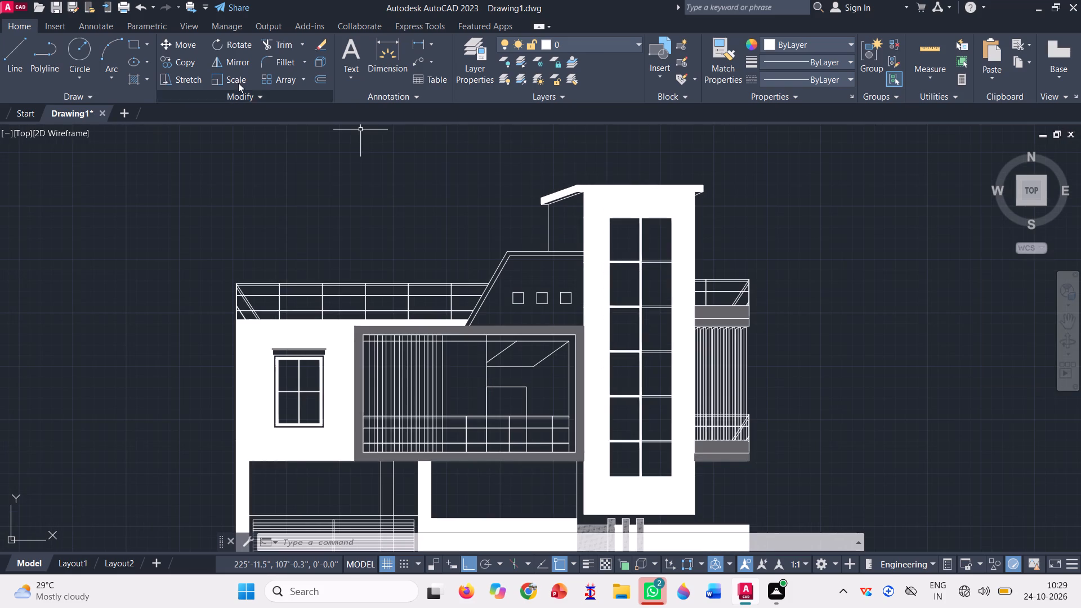
{"action": "left_click", "coordinate": [144, 84]}
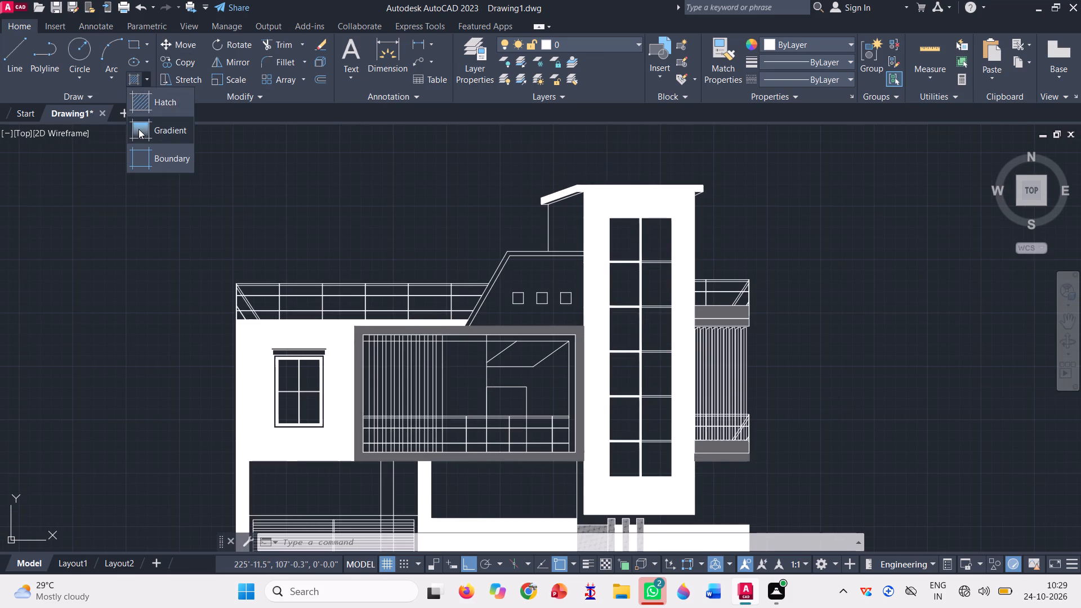
{"action": "left_click", "coordinate": [139, 129]}
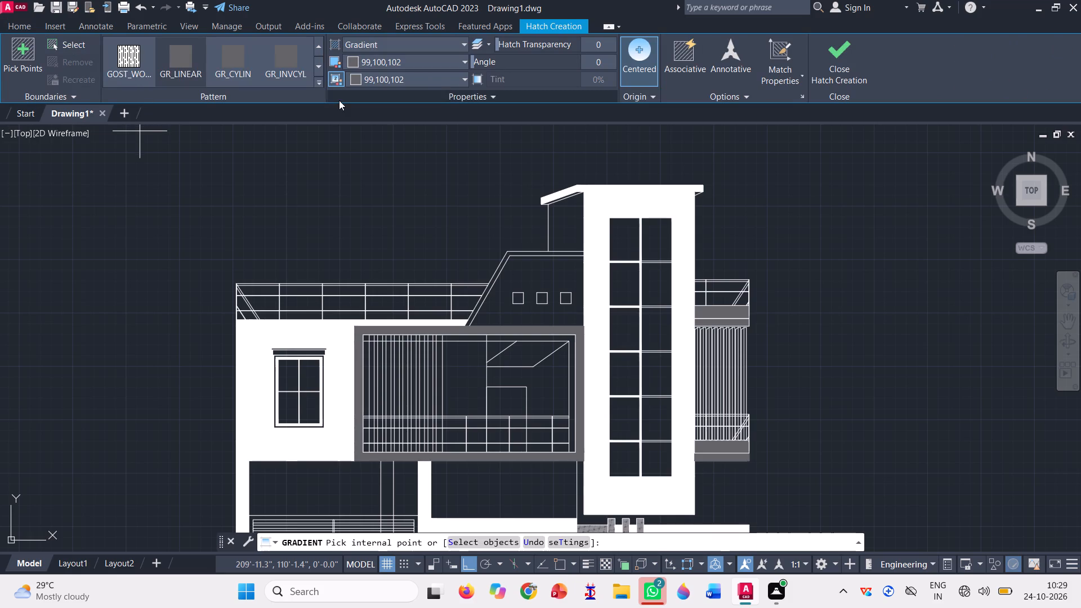
{"action": "left_click", "coordinate": [319, 81]}
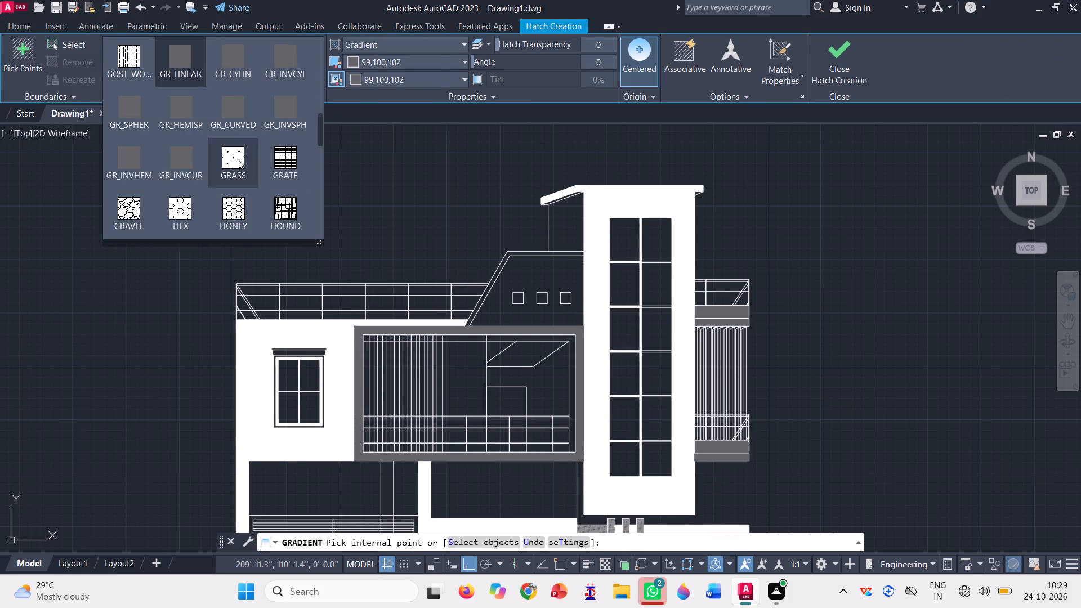
{"action": "left_click", "coordinate": [443, 65]}
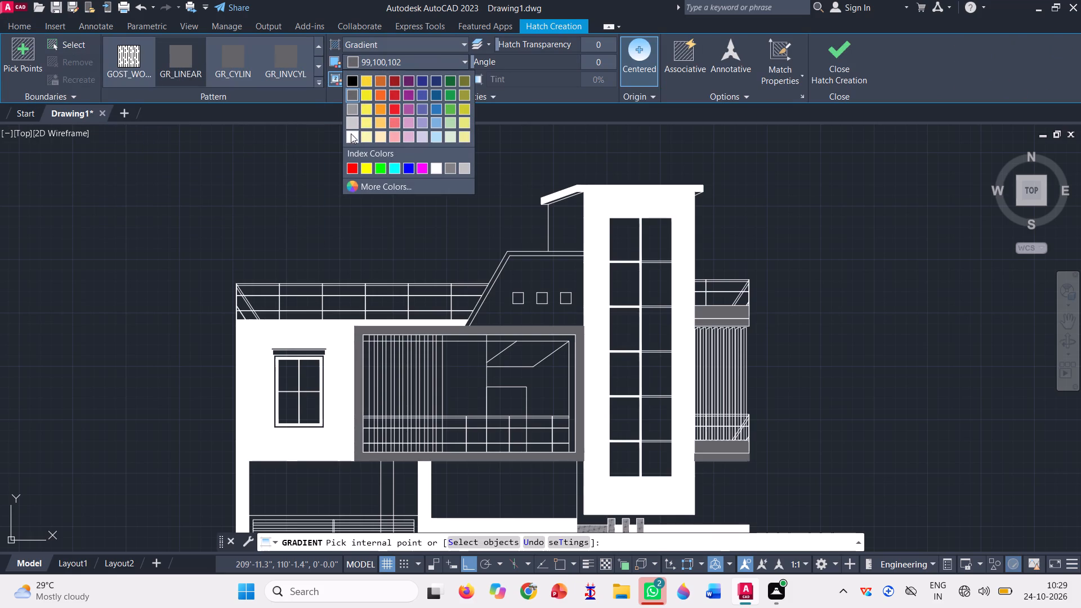
{"action": "left_click", "coordinate": [351, 133]}
{"action": "left_click", "coordinate": [373, 78]}
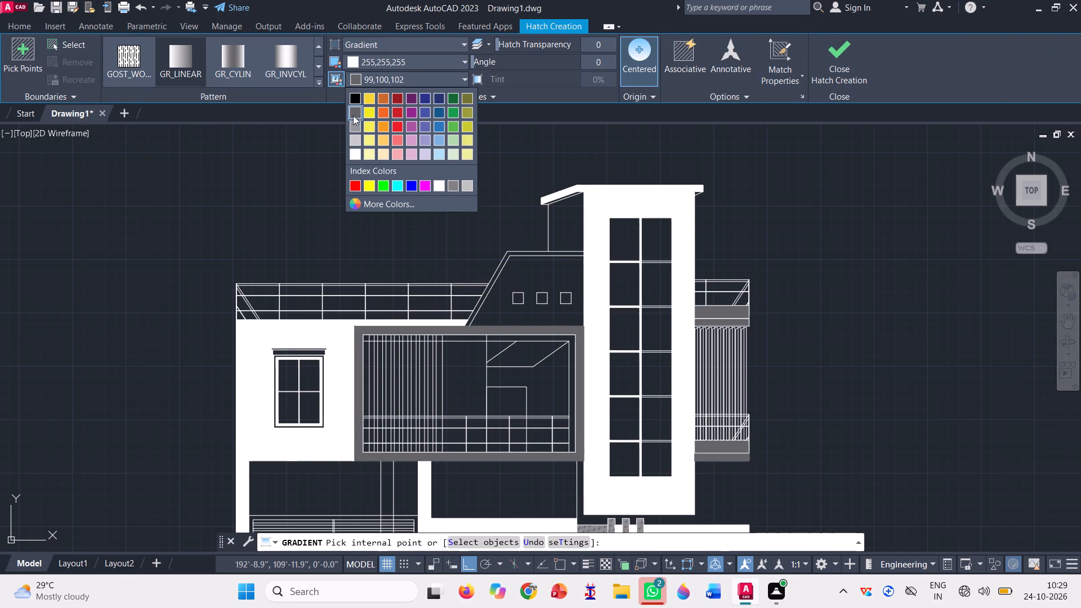
{"action": "left_click", "coordinate": [350, 149]}
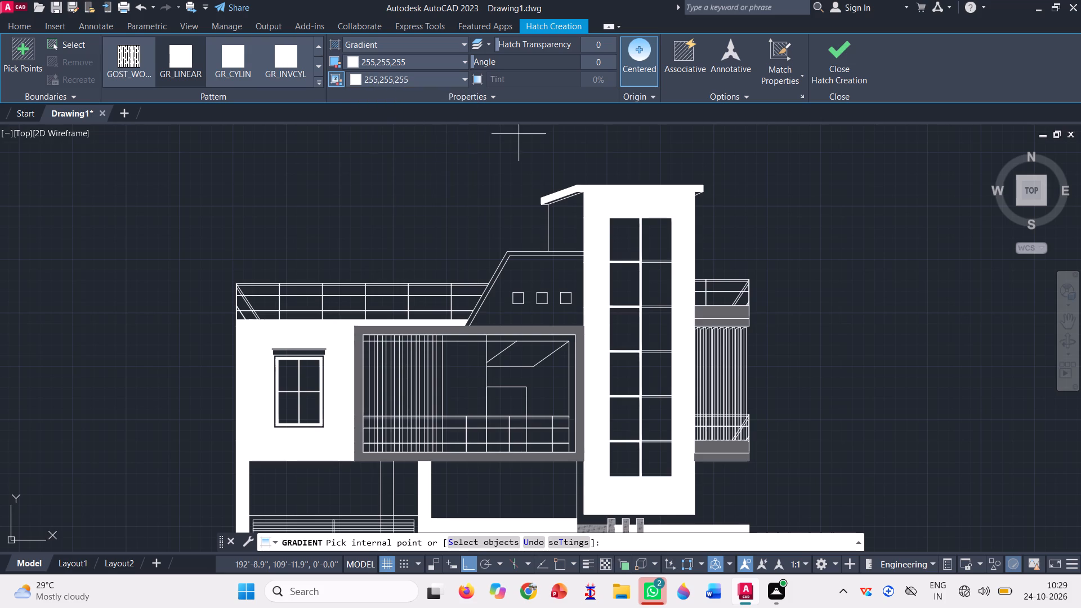
{"action": "scroll", "coordinate": [576, 214], "scroll_direction": "up", "scroll_amount": 2}
{"action": "left_click", "coordinate": [571, 222]}
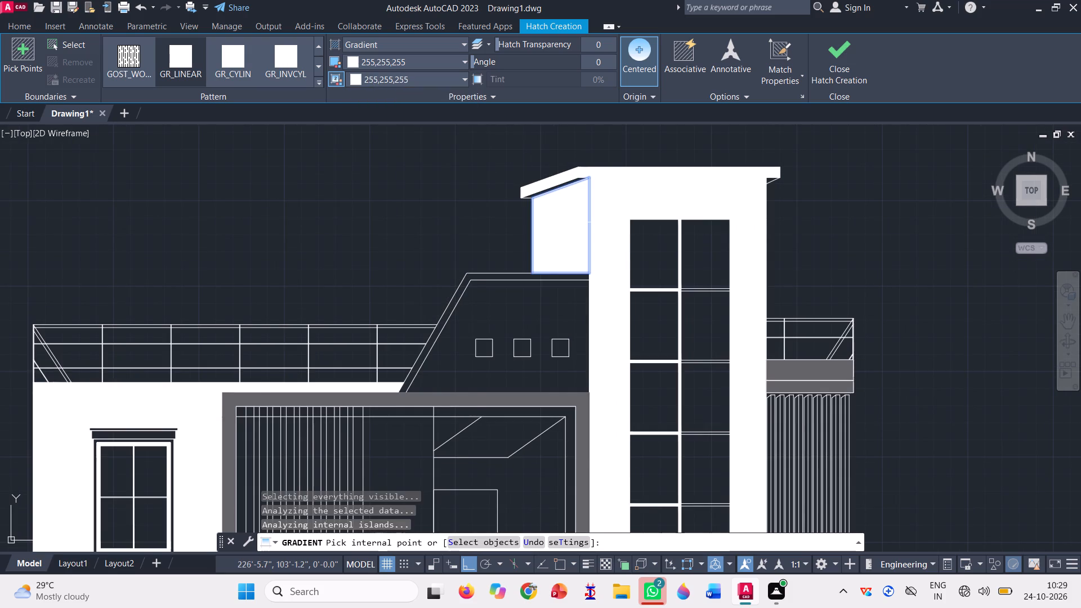
{"action": "scroll", "coordinate": [440, 184], "scroll_direction": "down", "scroll_amount": 1}
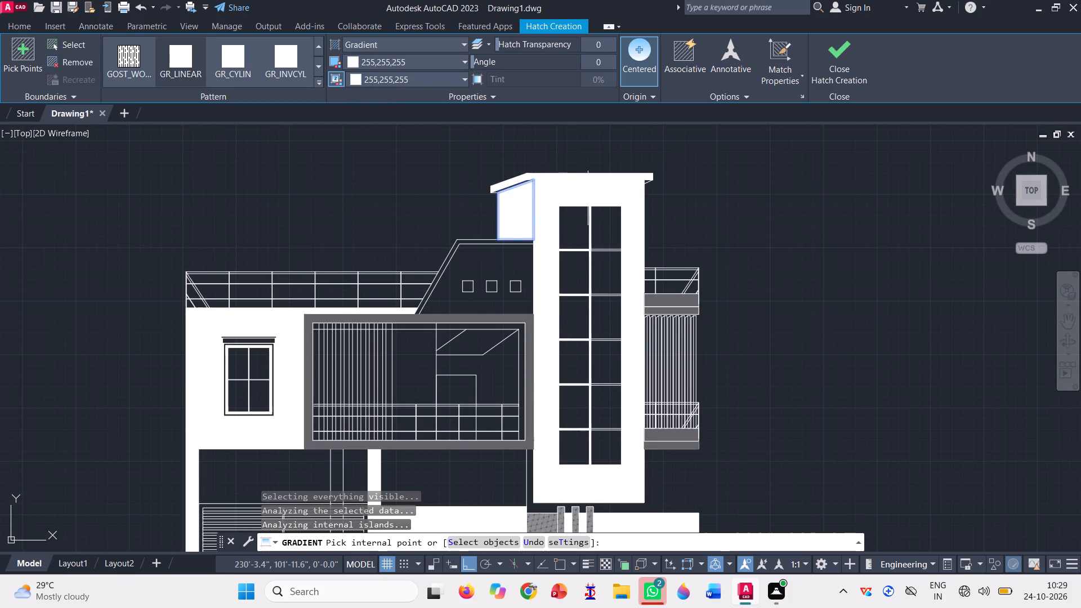
{"action": "scroll", "coordinate": [588, 197], "scroll_direction": "down", "scroll_amount": 1}
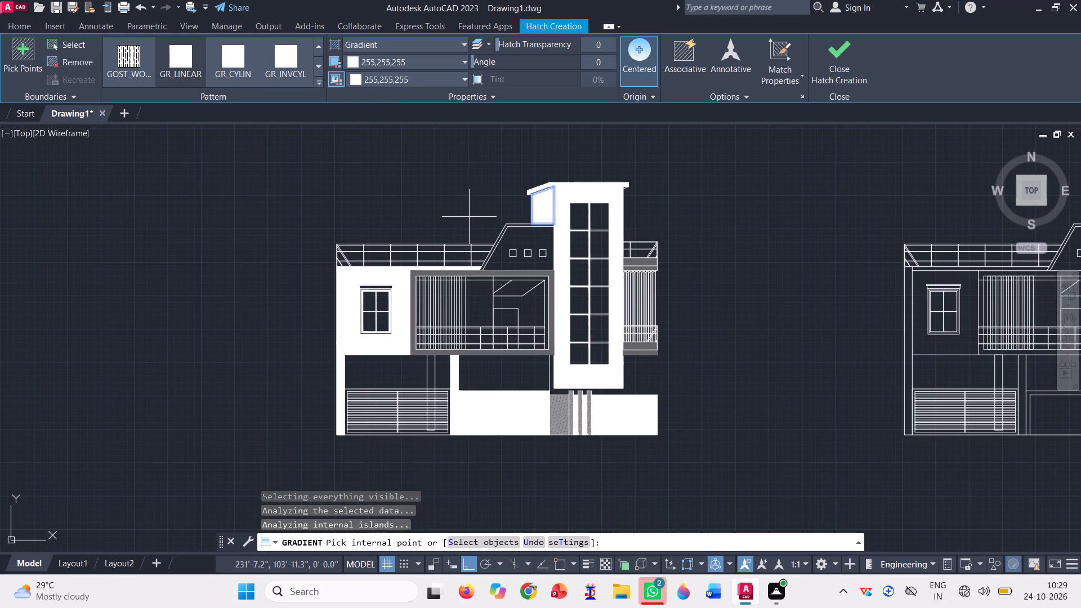
{"action": "key", "text": "Return"}
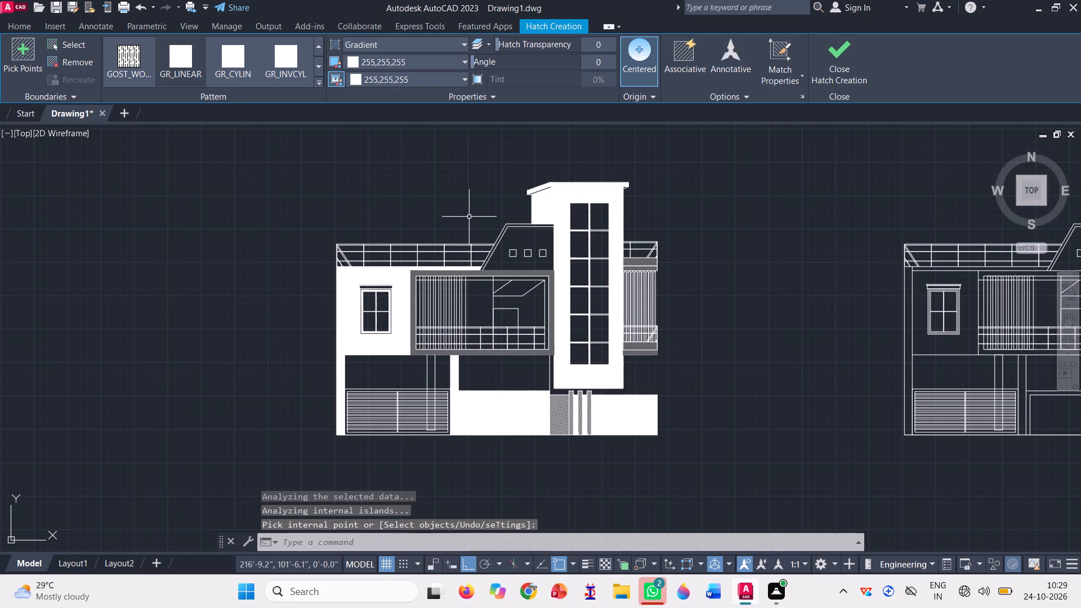
Fill the sloped-side wall with three small square openings, beside the tower, with a linear gradient, both colours 205,105,40.
{"action": "left_click", "coordinate": [149, 83]}
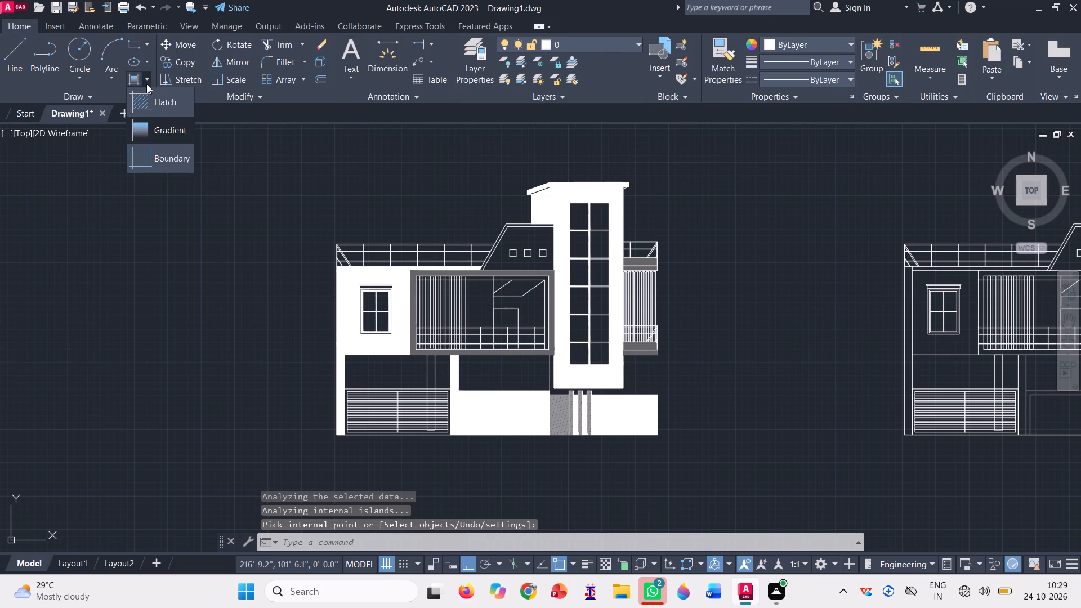
{"action": "left_click", "coordinate": [137, 121]}
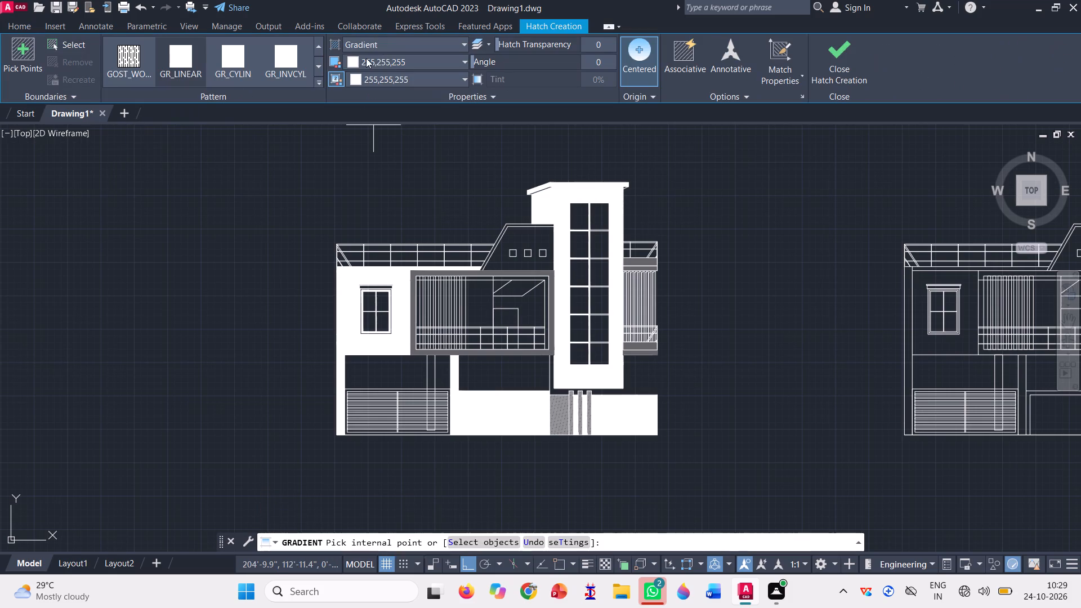
{"action": "left_click", "coordinate": [393, 61]}
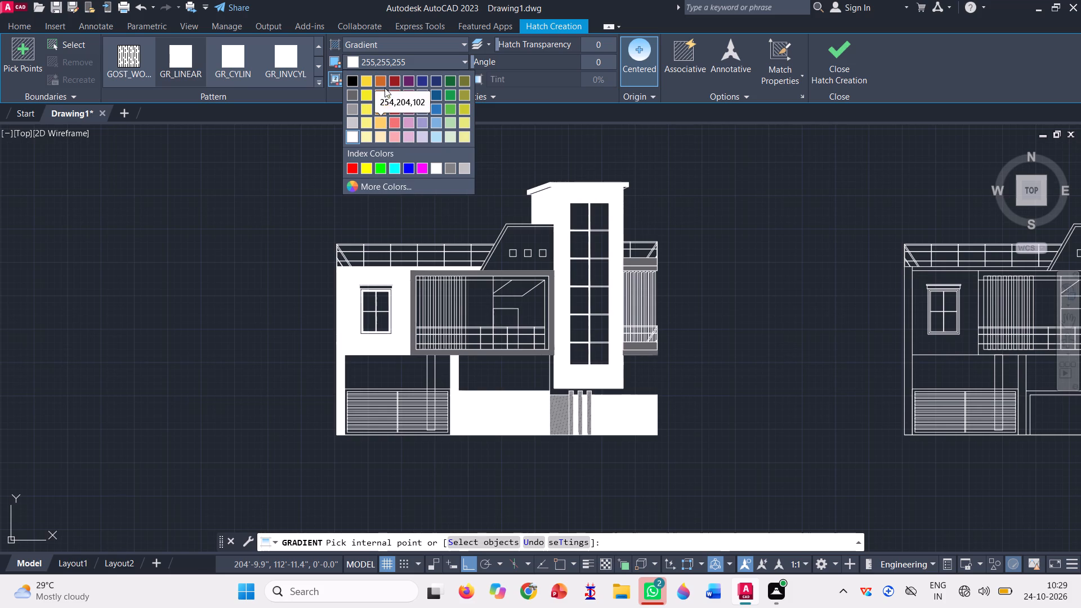
{"action": "left_click", "coordinate": [383, 83]}
{"action": "left_click", "coordinate": [377, 83]}
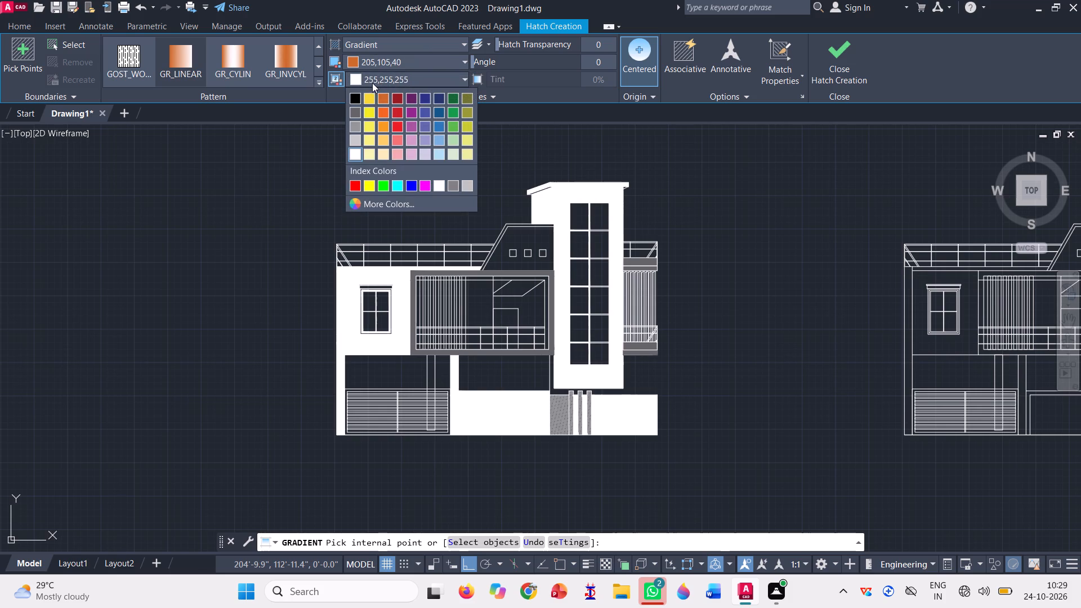
{"action": "left_click", "coordinate": [383, 97]}
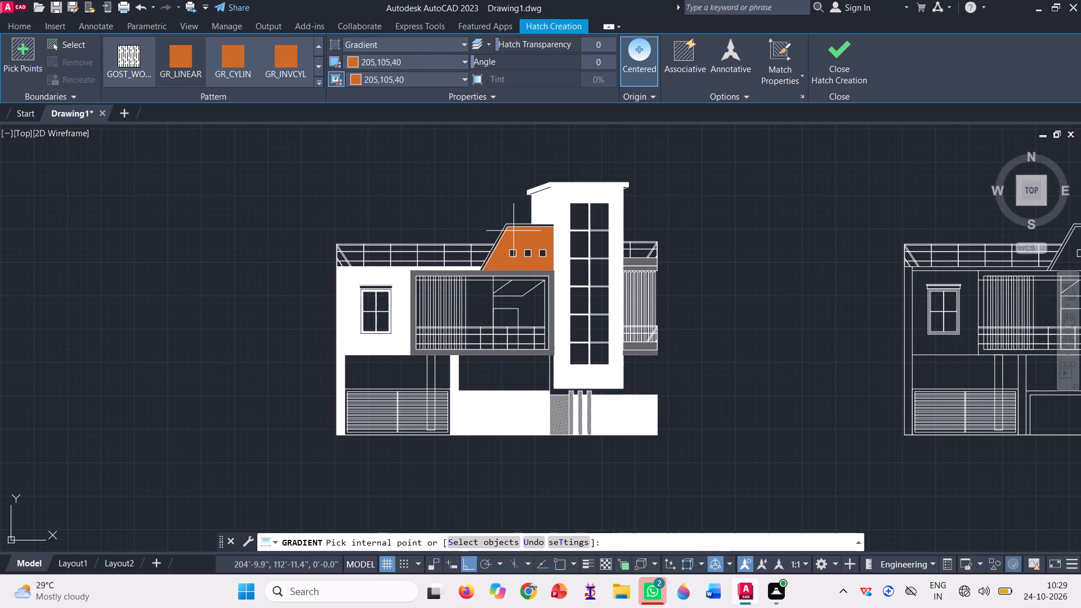
{"action": "left_click", "coordinate": [513, 230]}
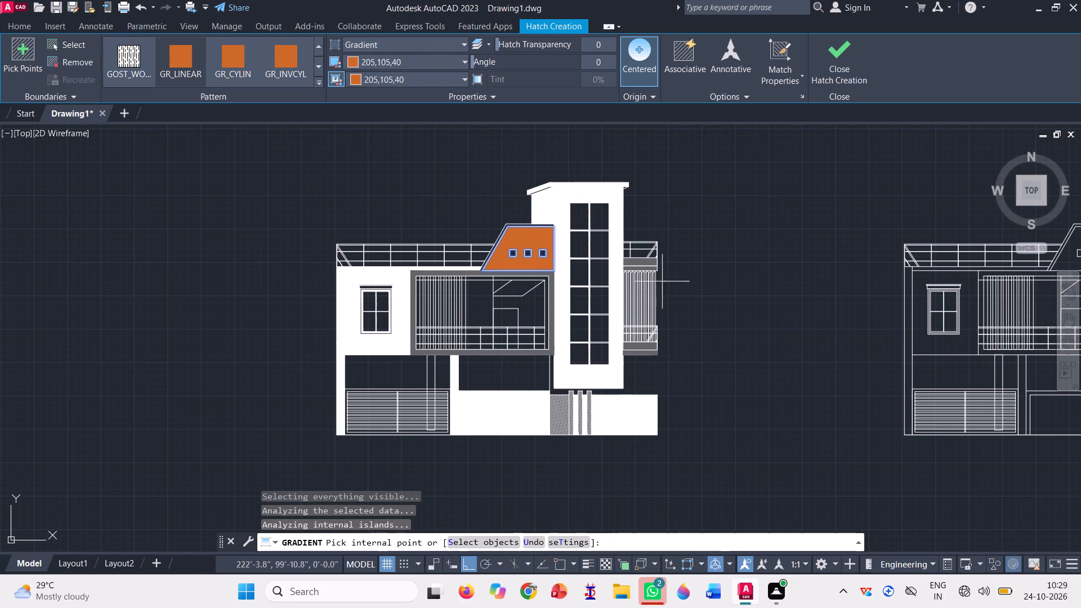
Fill the front faces of all nine vertical louvres on the far side of the tower with the same 205,105,40 gradient.
{"action": "scroll", "coordinate": [665, 338], "scroll_direction": "up", "scroll_amount": 2}
{"action": "scroll", "coordinate": [637, 272], "scroll_direction": "up", "scroll_amount": 3}
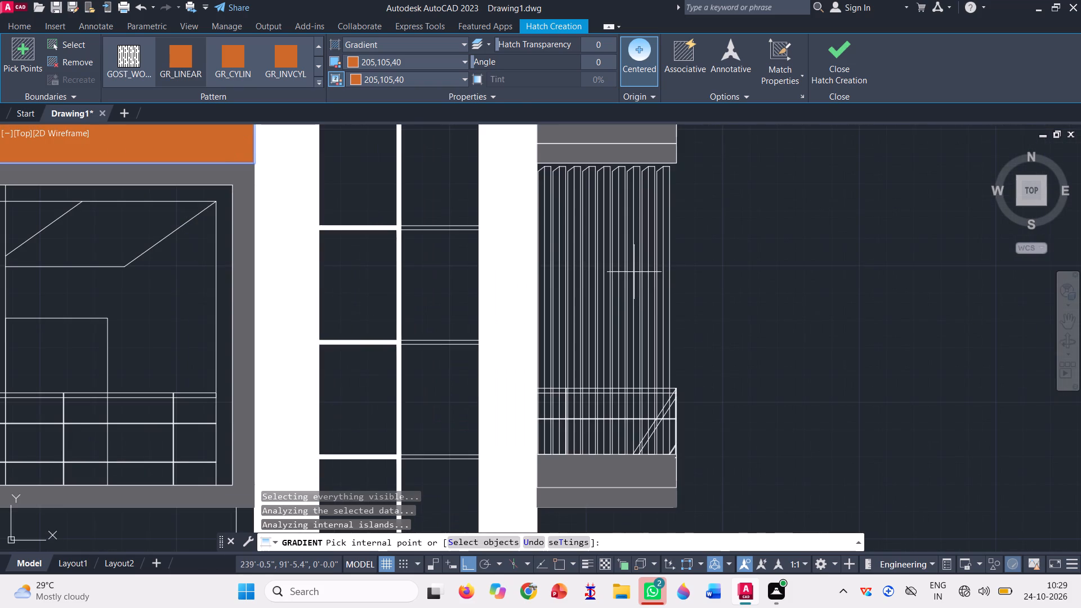
{"action": "scroll", "coordinate": [526, 180], "scroll_direction": "up", "scroll_amount": 3}
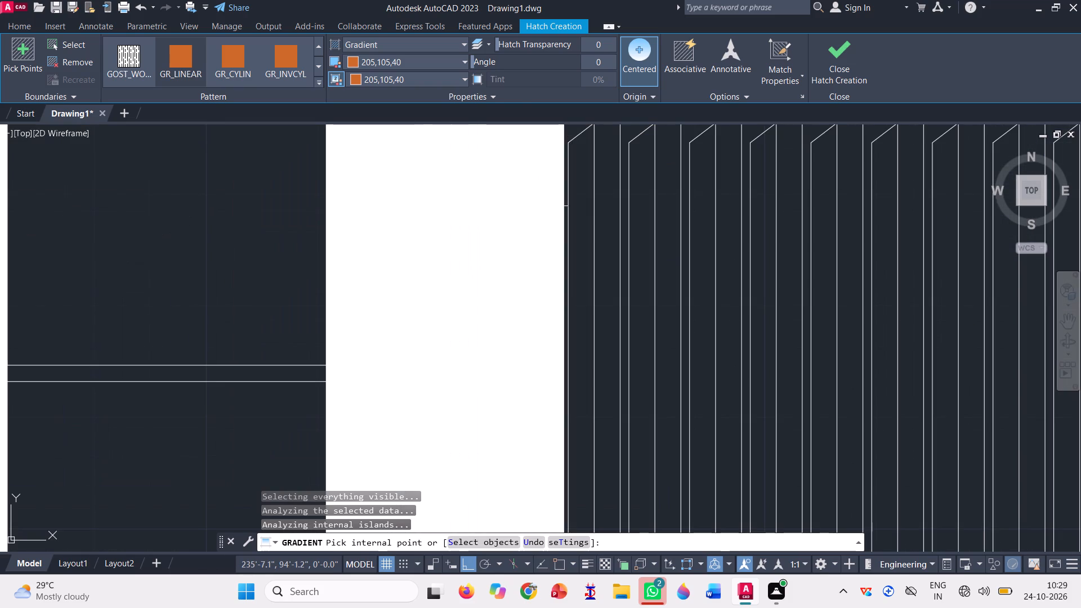
{"action": "left_click", "coordinate": [609, 236]}
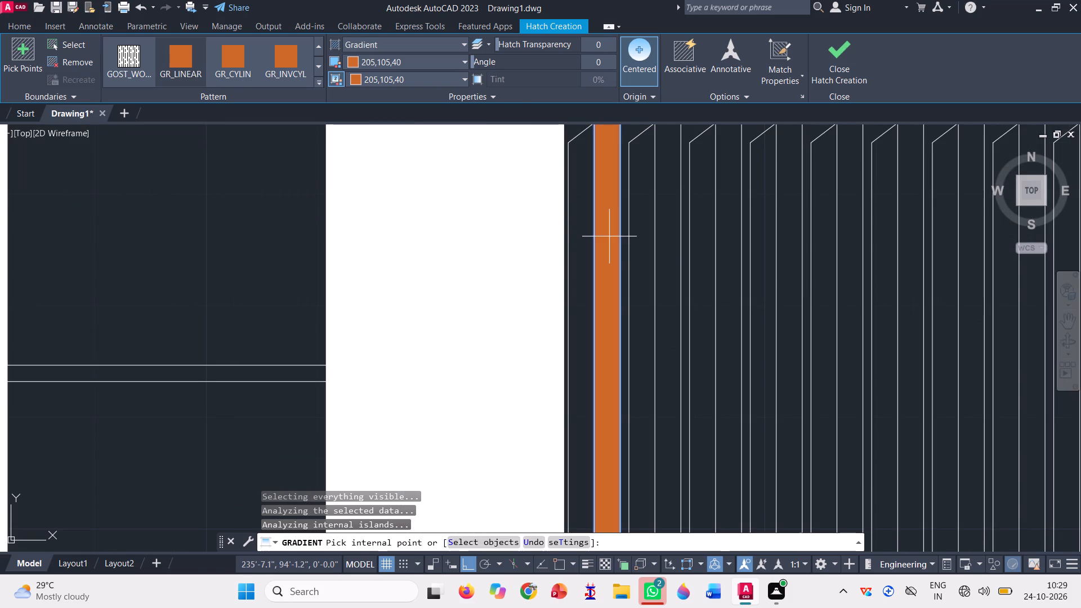
{"action": "left_click", "coordinate": [675, 212]}
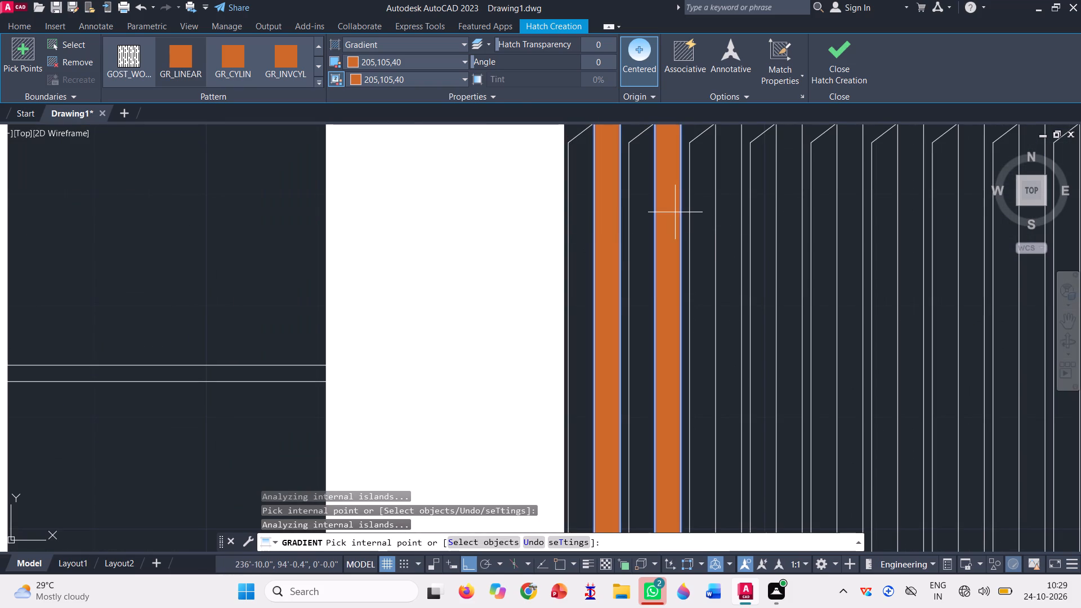
{"action": "left_click", "coordinate": [732, 227]}
{"action": "scroll", "coordinate": [666, 232], "scroll_direction": "down", "scroll_amount": 1}
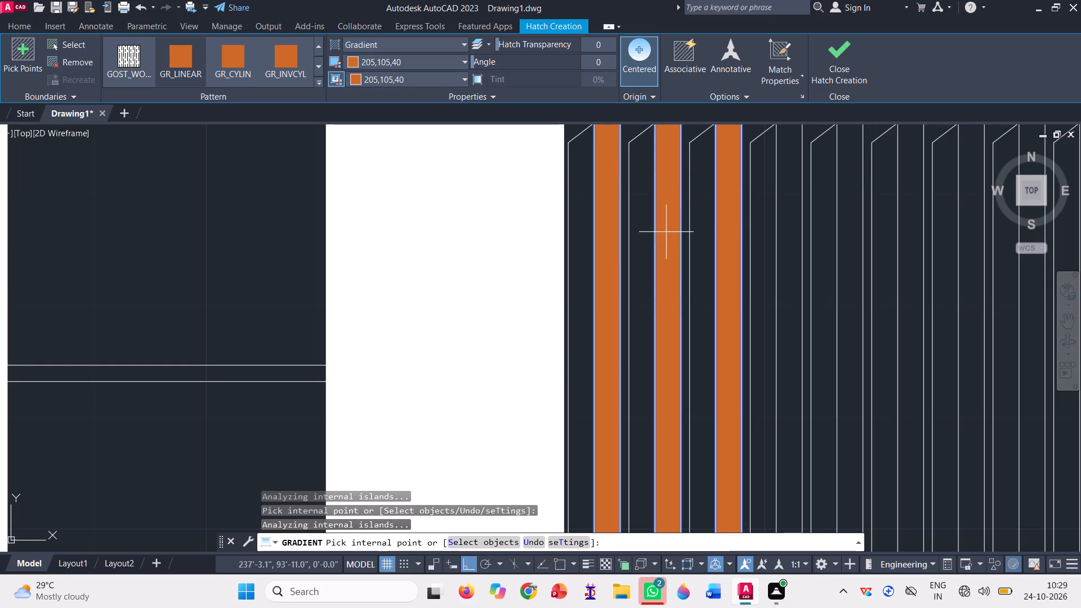
{"action": "left_click", "coordinate": [745, 210]}
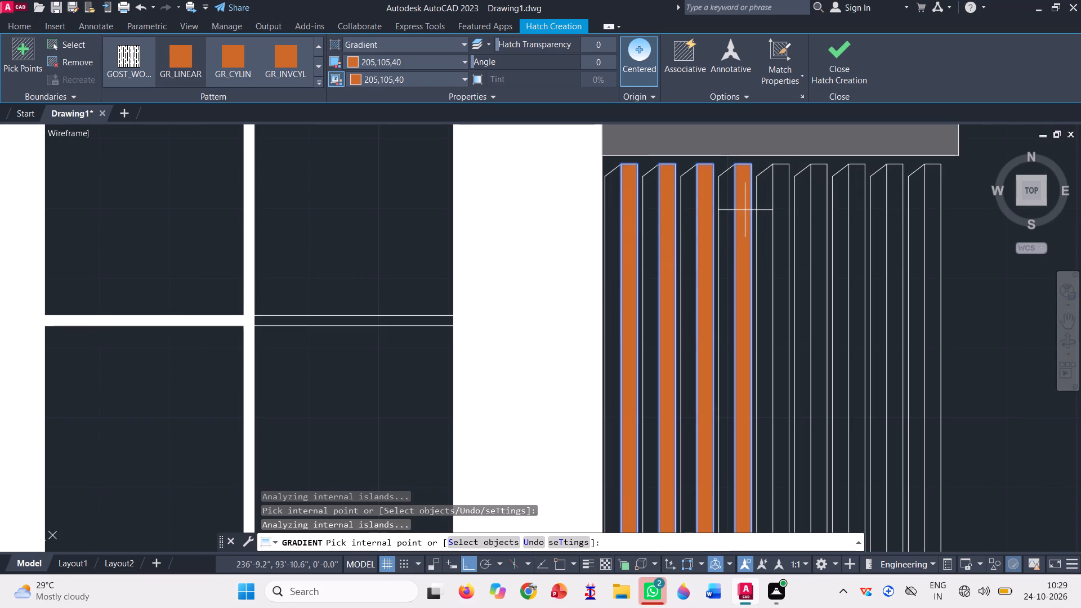
{"action": "left_click", "coordinate": [779, 214]}
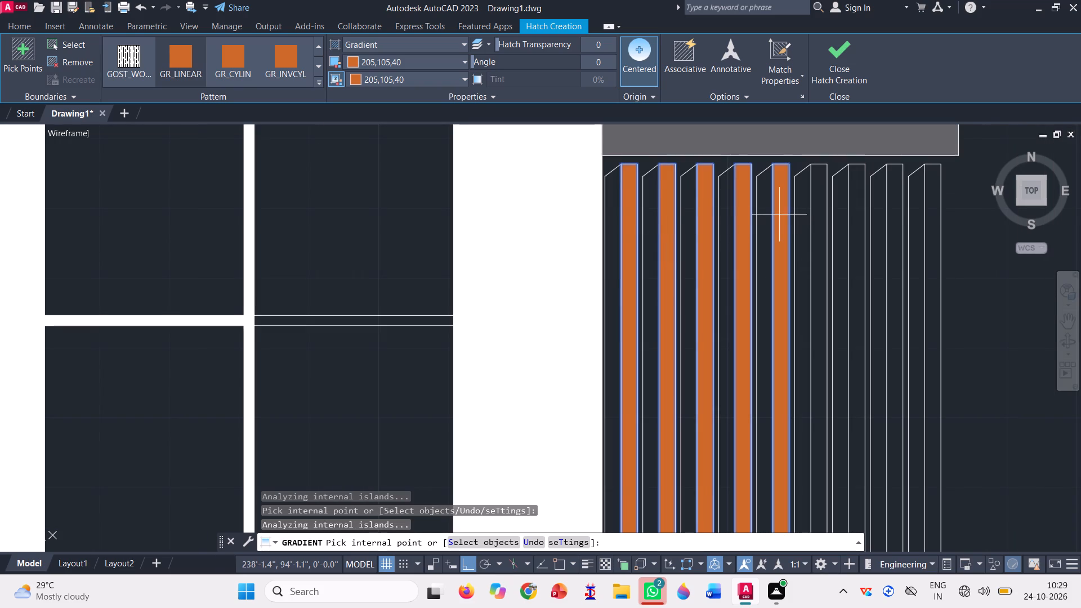
{"action": "left_click", "coordinate": [820, 229]}
{"action": "scroll", "coordinate": [752, 211], "scroll_direction": "down", "scroll_amount": 3}
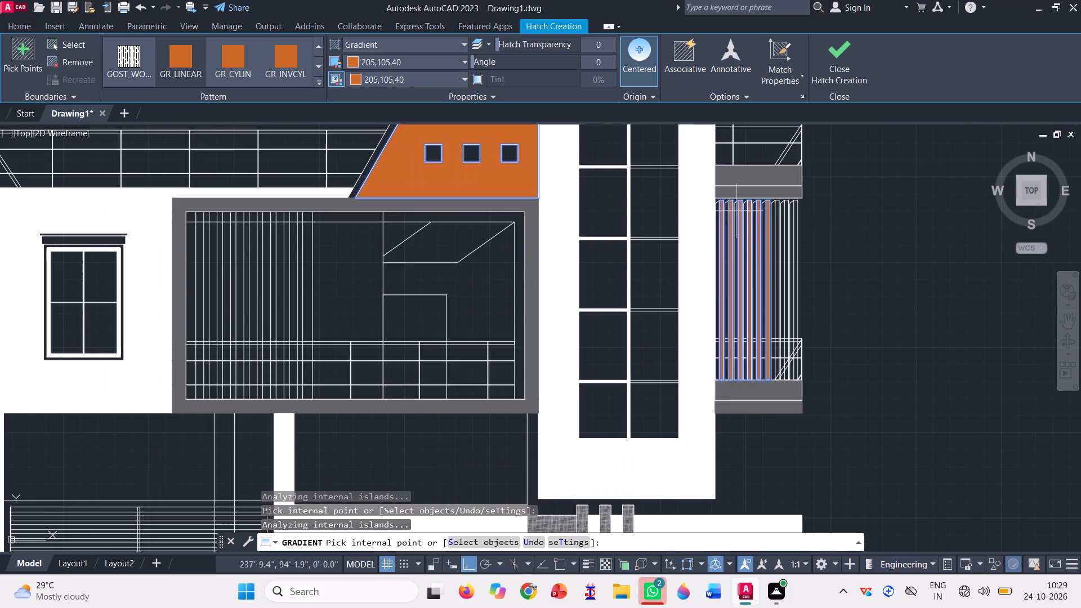
{"action": "scroll", "coordinate": [774, 222], "scroll_direction": "up", "scroll_amount": 5}
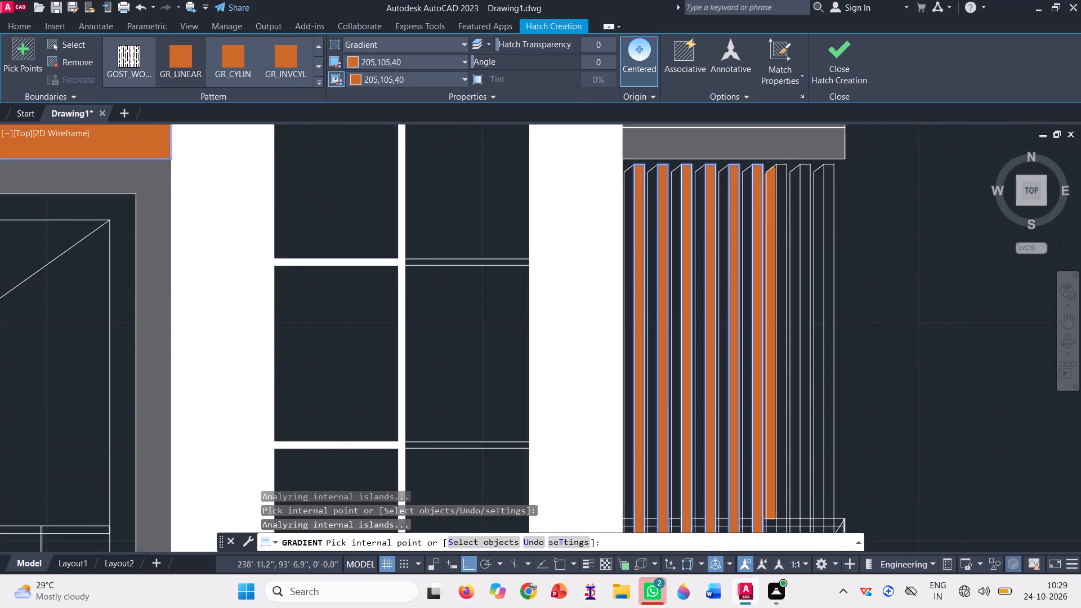
{"action": "left_click", "coordinate": [783, 232]}
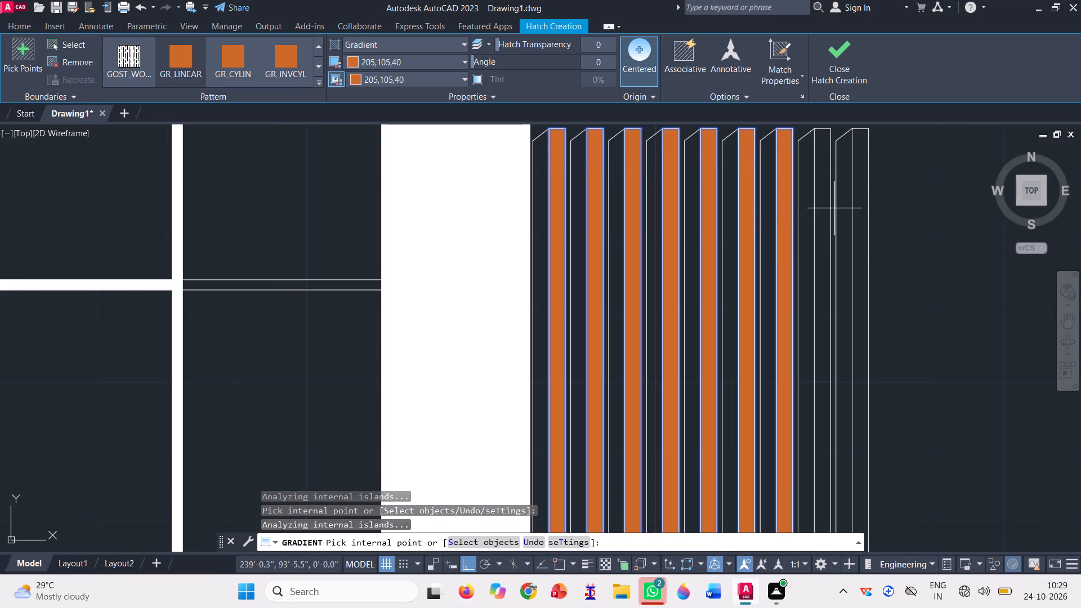
{"action": "left_click", "coordinate": [825, 202]}
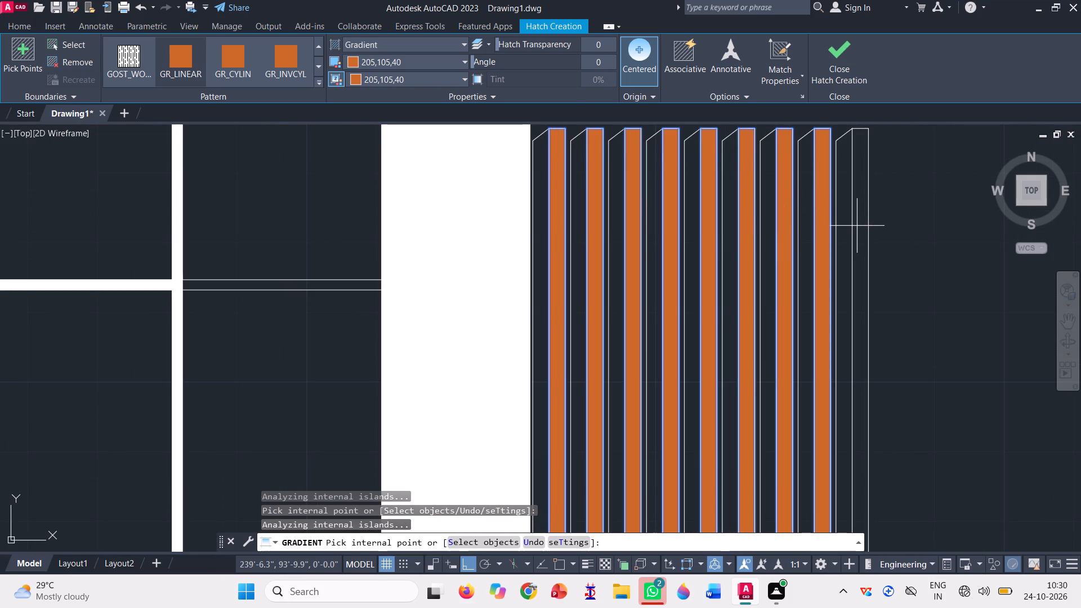
{"action": "left_click", "coordinate": [857, 226]}
Fill the first three vertical slats in the grey-framed balcony opening, including their short top pieces, with the 205,105,40 gradient.
{"action": "scroll", "coordinate": [842, 230], "scroll_direction": "down", "scroll_amount": 3}
{"action": "scroll", "coordinate": [791, 237], "scroll_direction": "down", "scroll_amount": 1}
{"action": "scroll", "coordinate": [683, 265], "scroll_direction": "down", "scroll_amount": 1}
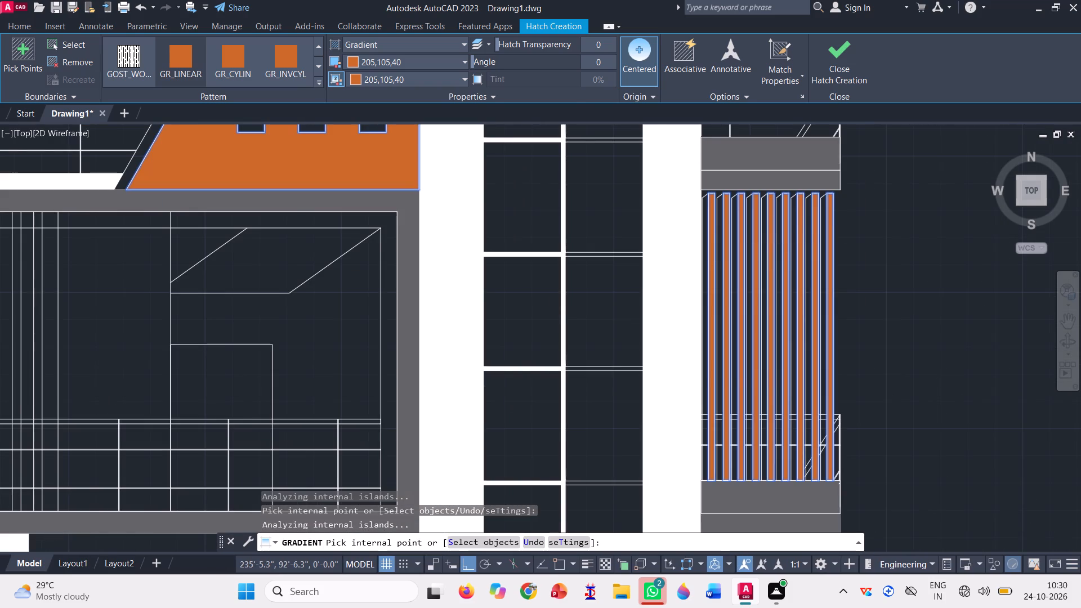
{"action": "scroll", "coordinate": [669, 285], "scroll_direction": "down", "scroll_amount": 1}
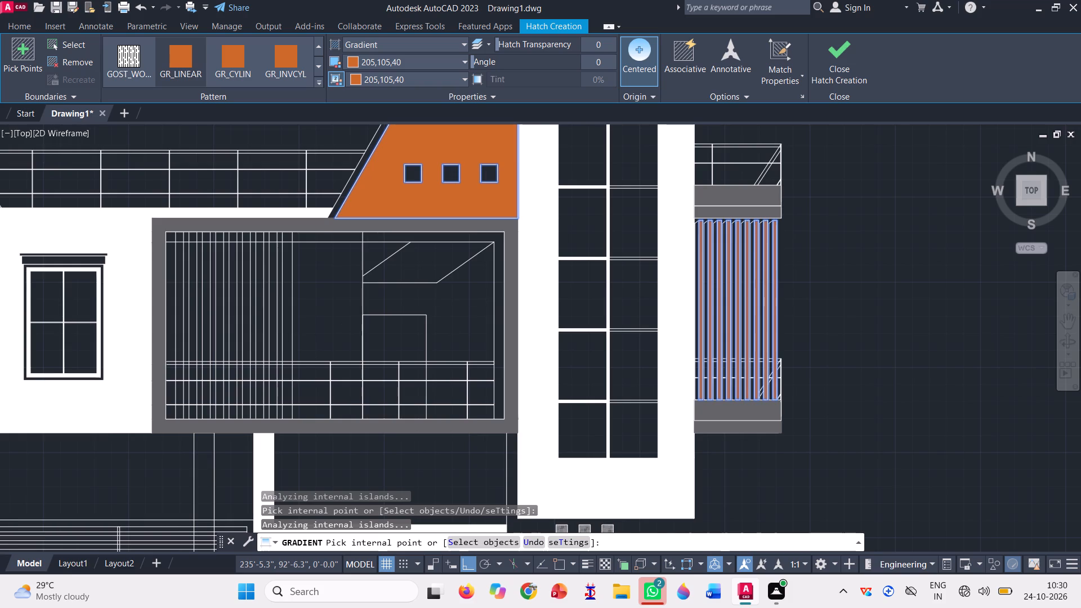
{"action": "scroll", "coordinate": [348, 307], "scroll_direction": "up", "scroll_amount": 3}
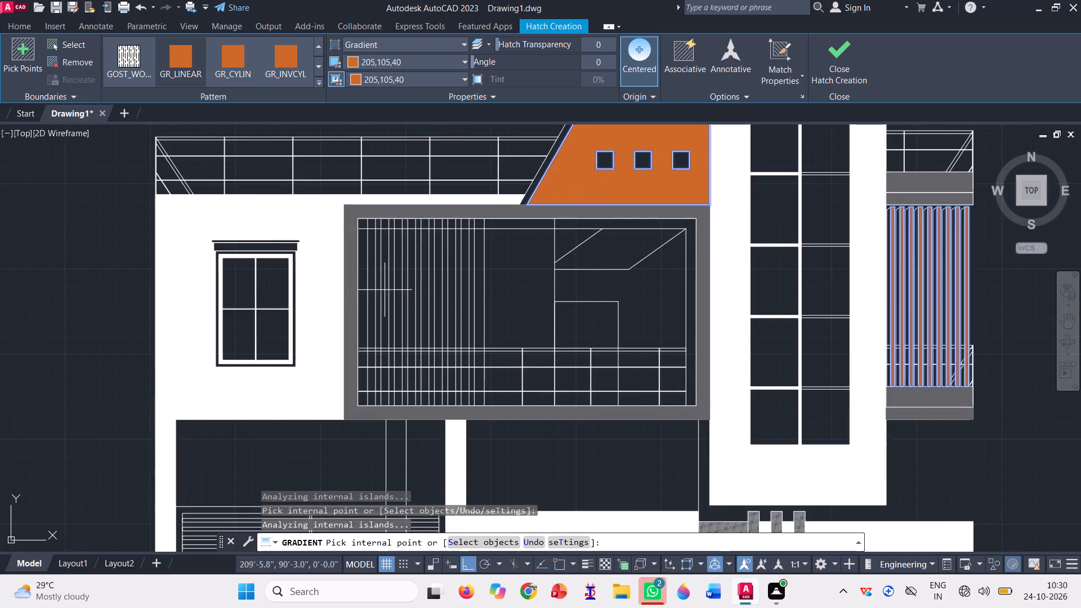
{"action": "scroll", "coordinate": [387, 288], "scroll_direction": "up", "scroll_amount": 3}
{"action": "left_click", "coordinate": [318, 252]}
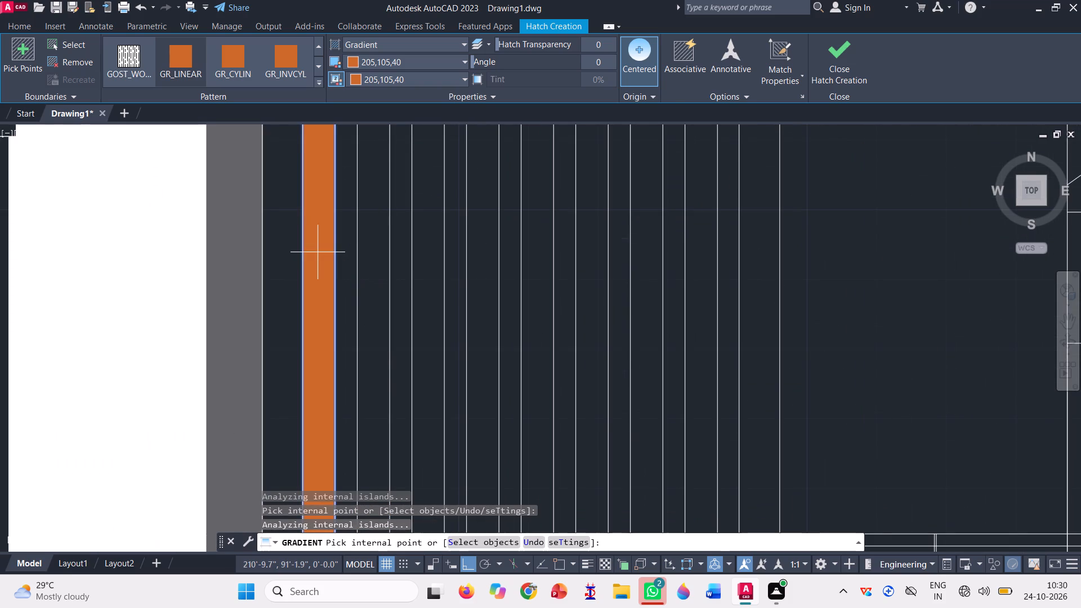
{"action": "left_click", "coordinate": [375, 272]}
{"action": "scroll", "coordinate": [383, 282], "scroll_direction": "down", "scroll_amount": 2}
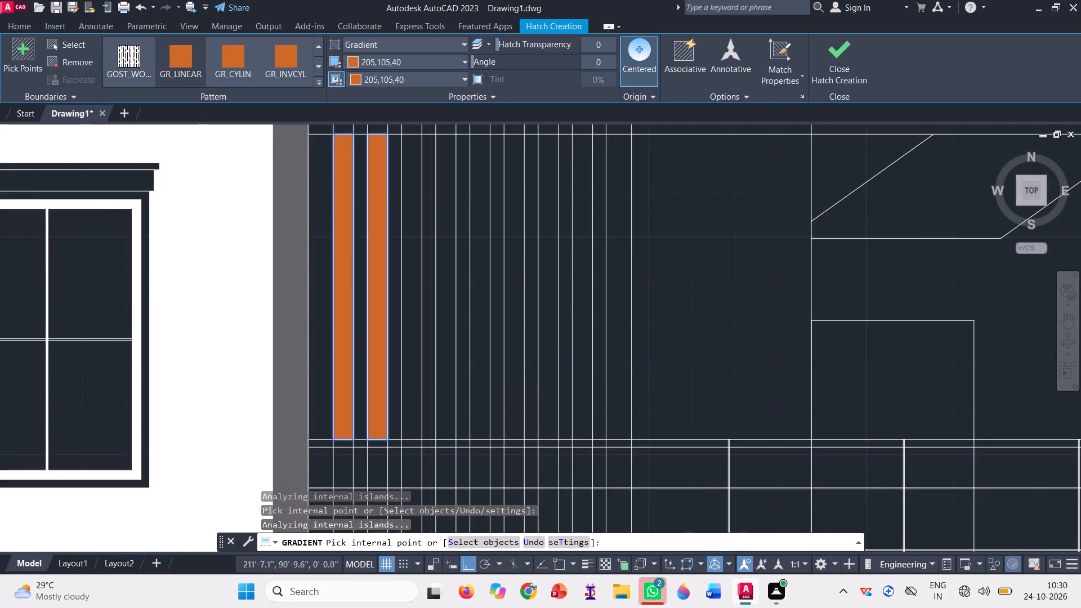
{"action": "scroll", "coordinate": [391, 287], "scroll_direction": "down", "scroll_amount": 1}
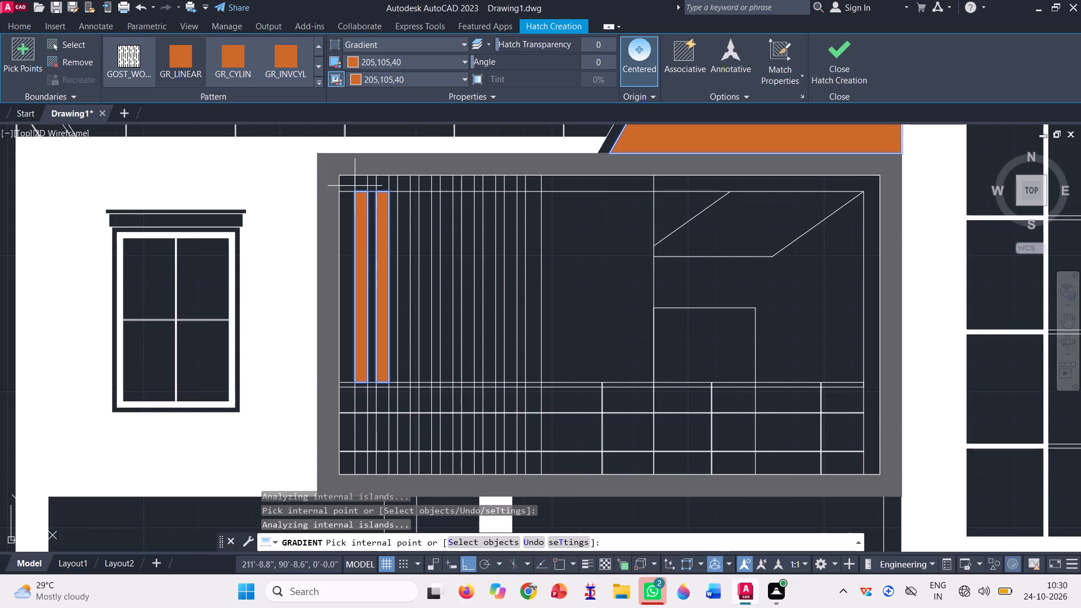
{"action": "scroll", "coordinate": [355, 186], "scroll_direction": "up", "scroll_amount": 3}
{"action": "left_click", "coordinate": [371, 188]}
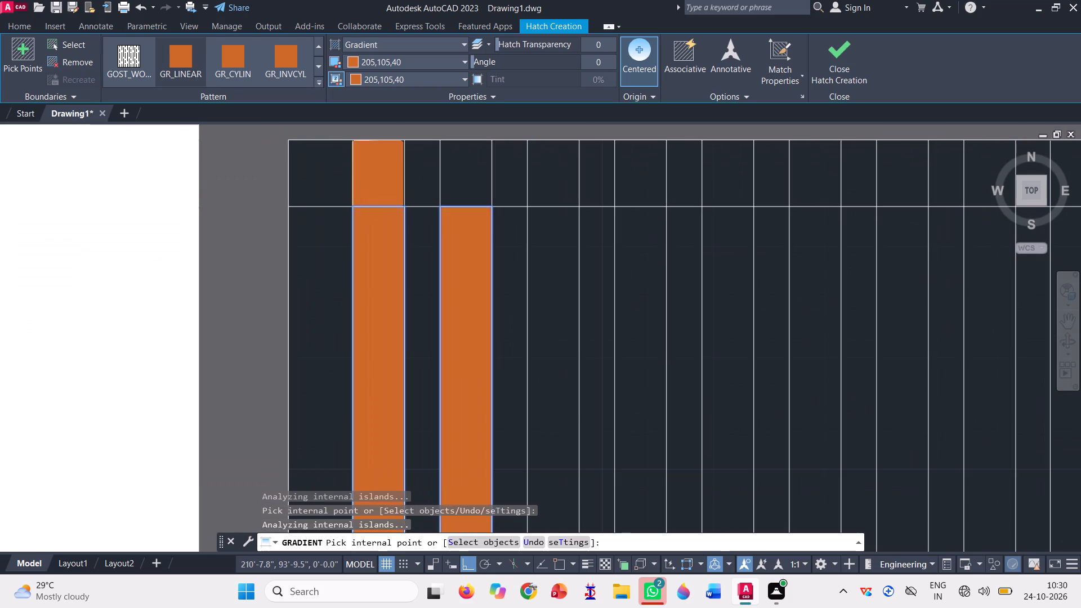
{"action": "left_click", "coordinate": [470, 168]}
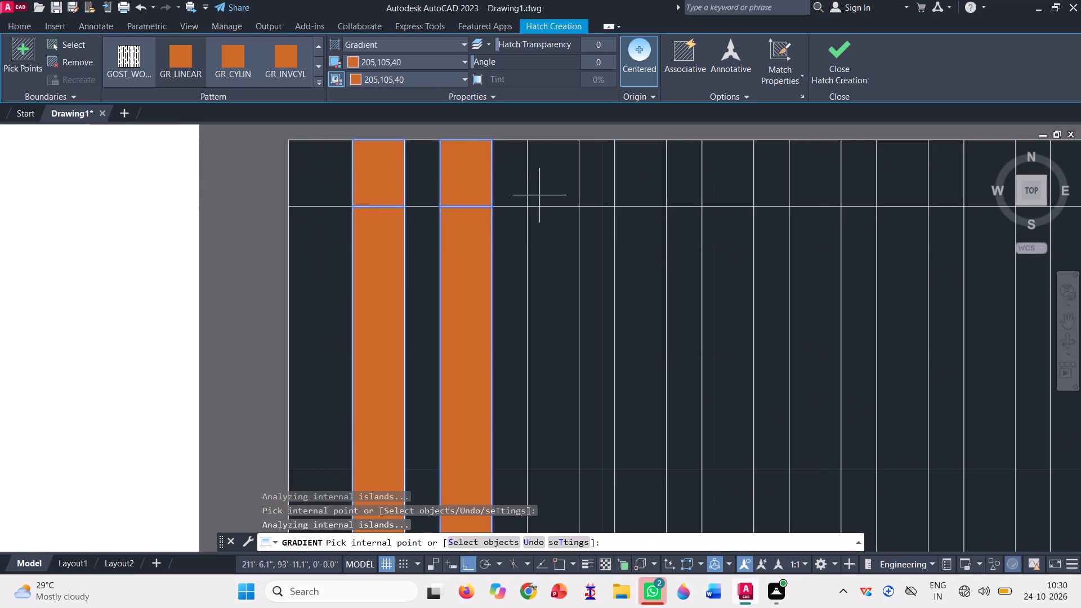
{"action": "left_click", "coordinate": [548, 199]}
{"action": "left_click", "coordinate": [545, 246]}
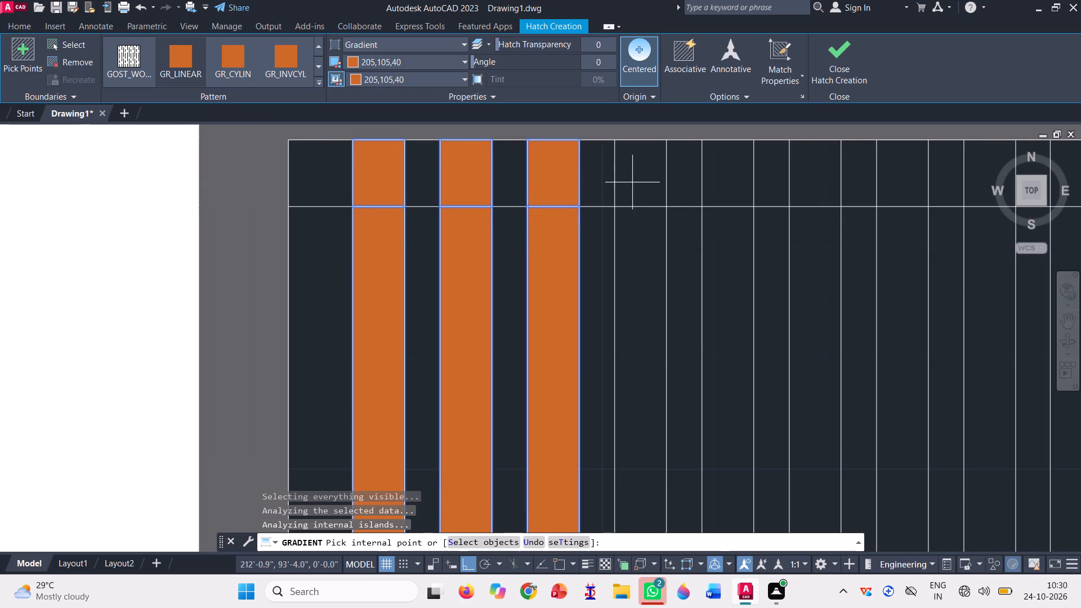
Fill the remaining six vertical slats in the balcony opening, top pieces and main lengths, with the 205,105,40 gradient.
{"action": "left_click", "coordinate": [632, 181]}
{"action": "left_click", "coordinate": [644, 245]}
{"action": "left_click", "coordinate": [734, 174]}
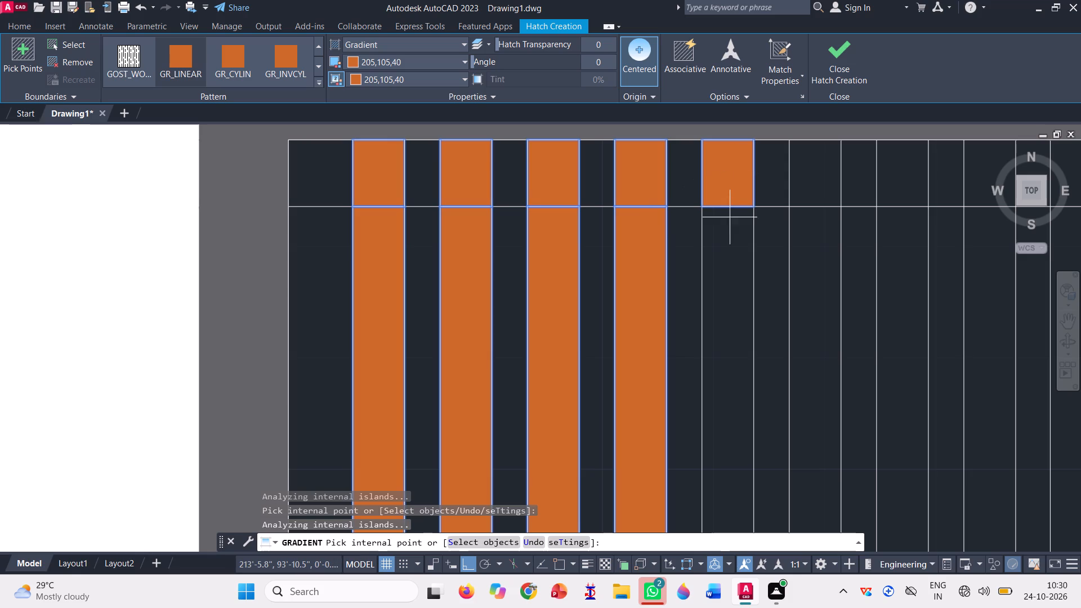
{"action": "left_click", "coordinate": [734, 252]}
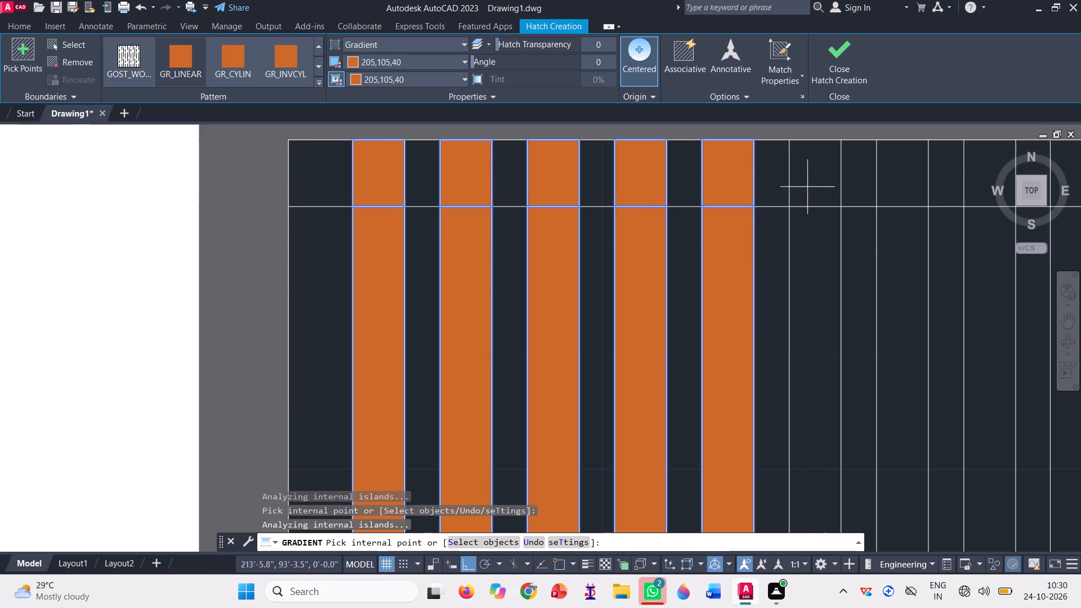
{"action": "left_click", "coordinate": [807, 187]}
{"action": "left_click", "coordinate": [810, 248]}
{"action": "scroll", "coordinate": [636, 266], "scroll_direction": "down", "scroll_amount": 1}
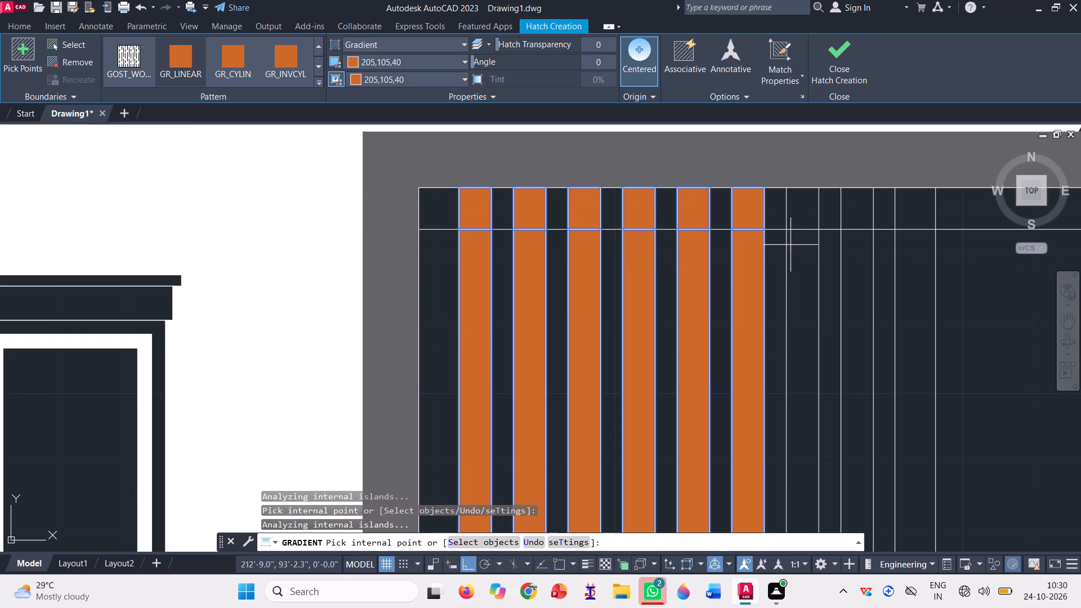
{"action": "left_click", "coordinate": [810, 214]}
{"action": "left_click", "coordinate": [802, 269]}
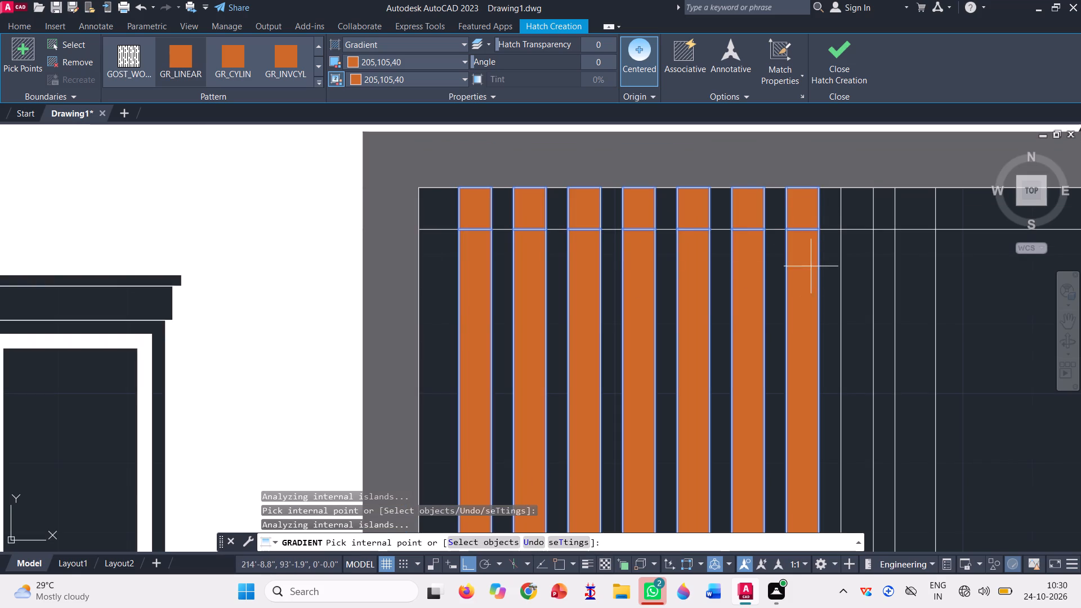
{"action": "left_click", "coordinate": [854, 217]}
{"action": "left_click", "coordinate": [860, 271]}
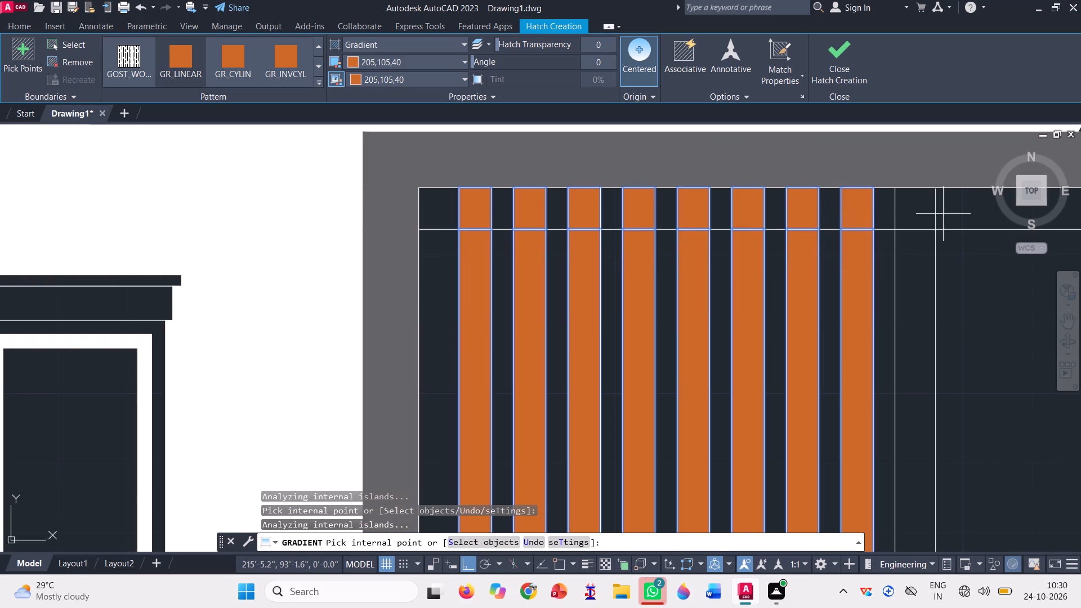
{"action": "left_click", "coordinate": [911, 208]}
{"action": "left_click", "coordinate": [908, 286]}
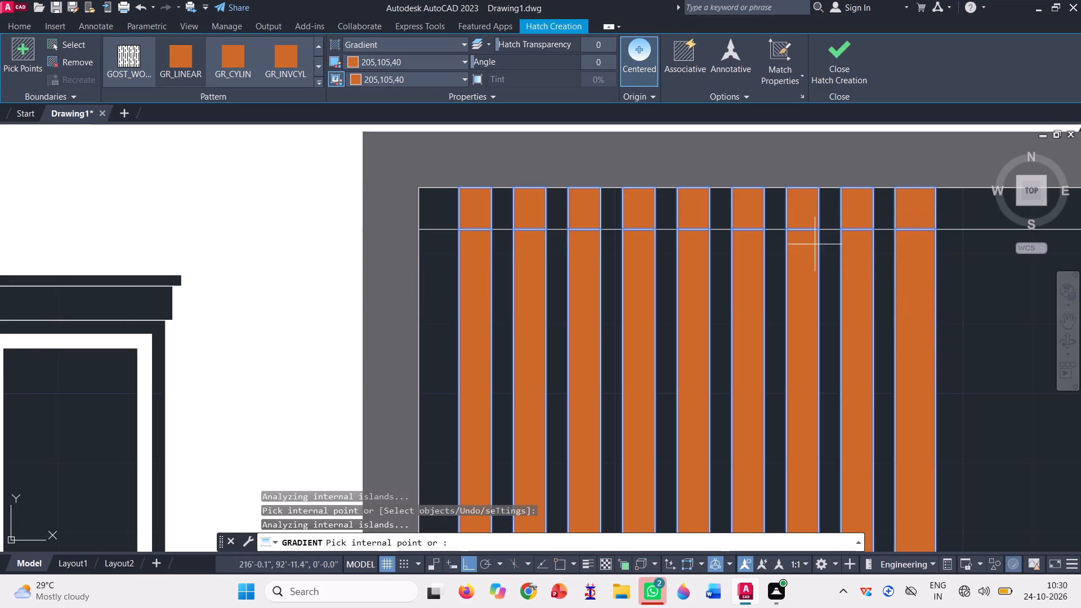
Fill the second balcony slat's lower section behind the railing, and its main length above, with the 205,105,40 gradient.
{"action": "scroll", "coordinate": [811, 242], "scroll_direction": "down", "scroll_amount": 2}
{"action": "scroll", "coordinate": [717, 227], "scroll_direction": "down", "scroll_amount": 1}
{"action": "scroll", "coordinate": [707, 382], "scroll_direction": "up", "scroll_amount": 3}
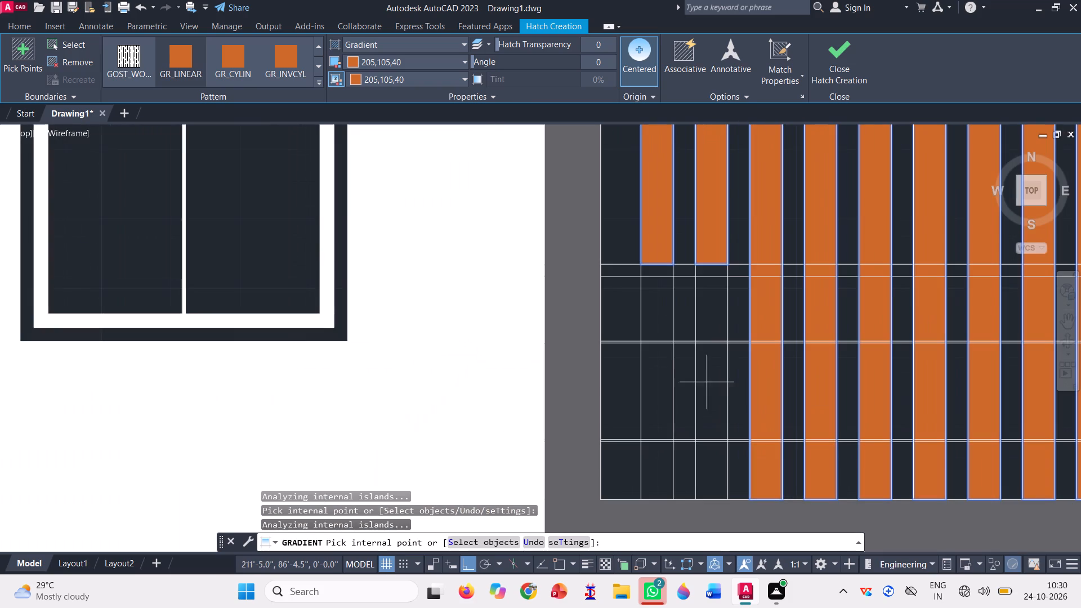
{"action": "left_click", "coordinate": [708, 299]}
{"action": "scroll", "coordinate": [716, 257], "scroll_direction": "down", "scroll_amount": 1}
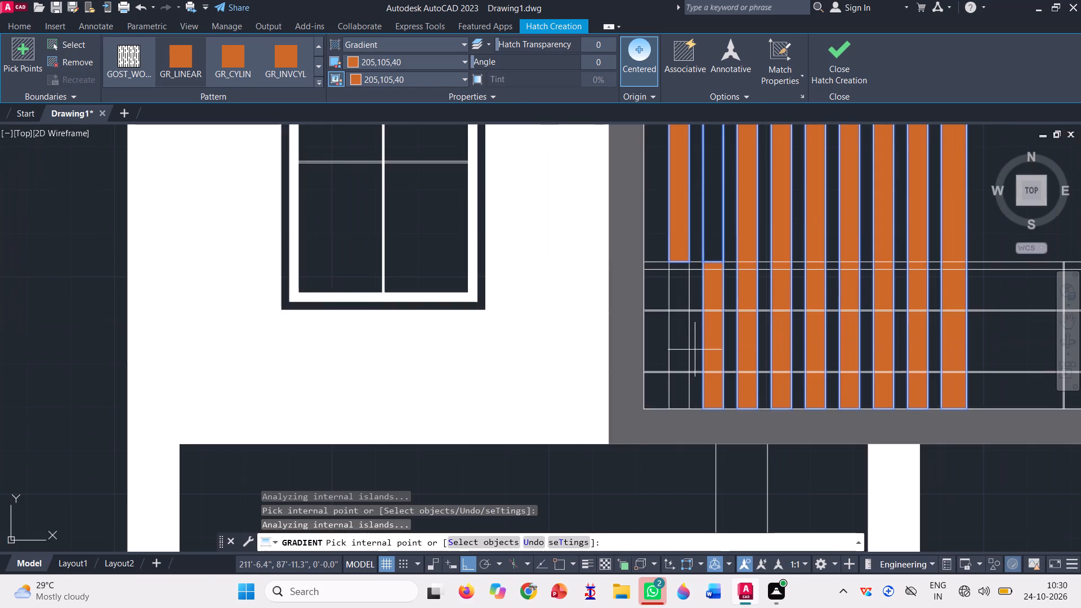
{"action": "scroll", "coordinate": [694, 350], "scroll_direction": "down", "scroll_amount": 1}
{"action": "left_click", "coordinate": [678, 305]}
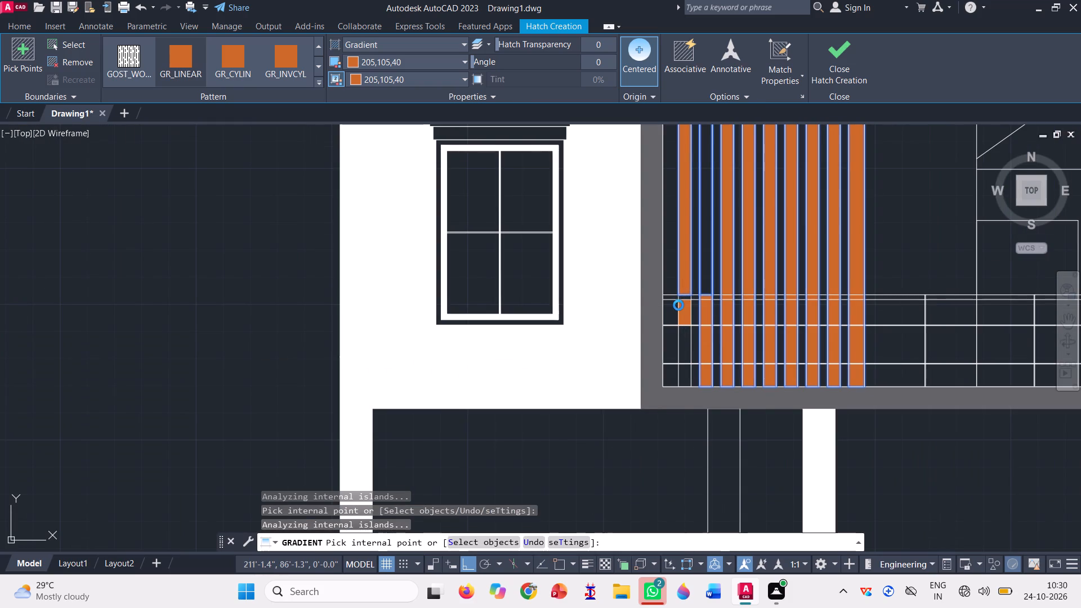
{"action": "left_click", "coordinate": [628, 302]}
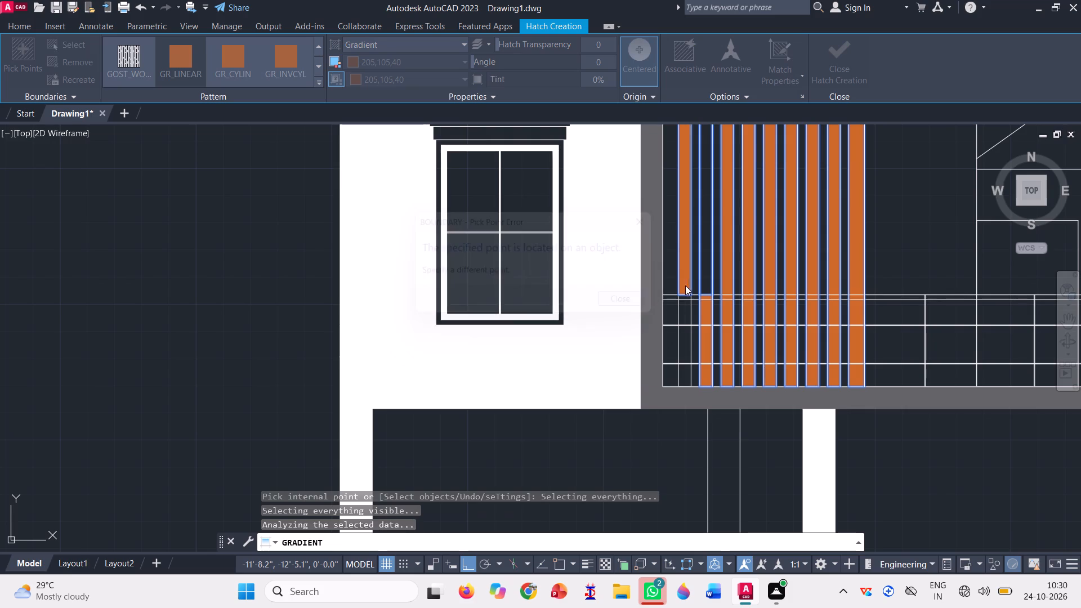
{"action": "scroll", "coordinate": [642, 301], "scroll_direction": "down", "scroll_amount": 1}
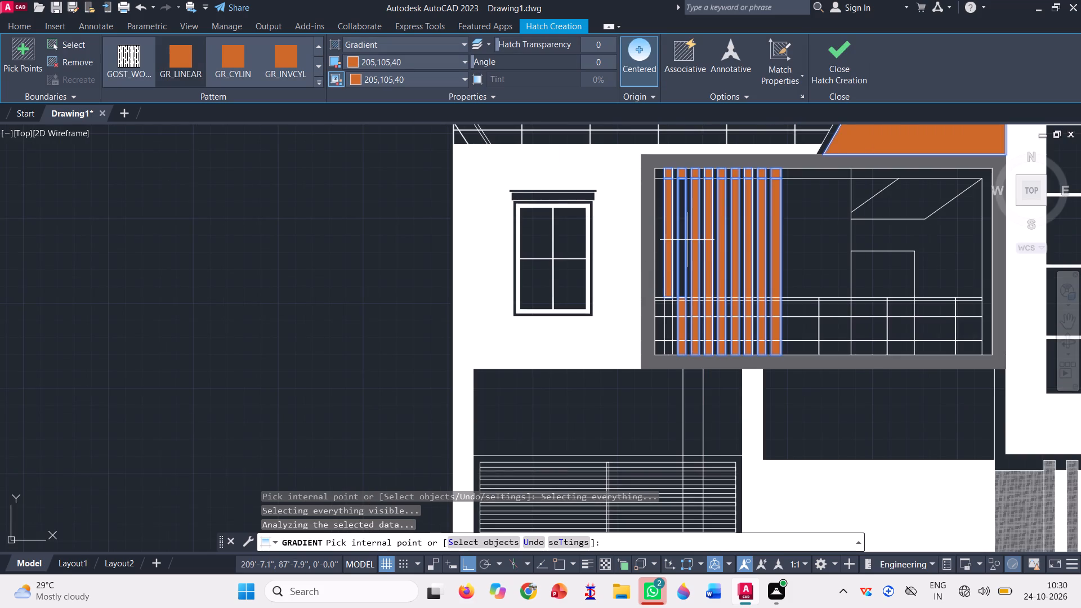
{"action": "scroll", "coordinate": [687, 234], "scroll_direction": "up", "scroll_amount": 2}
{"action": "left_click", "coordinate": [677, 229]}
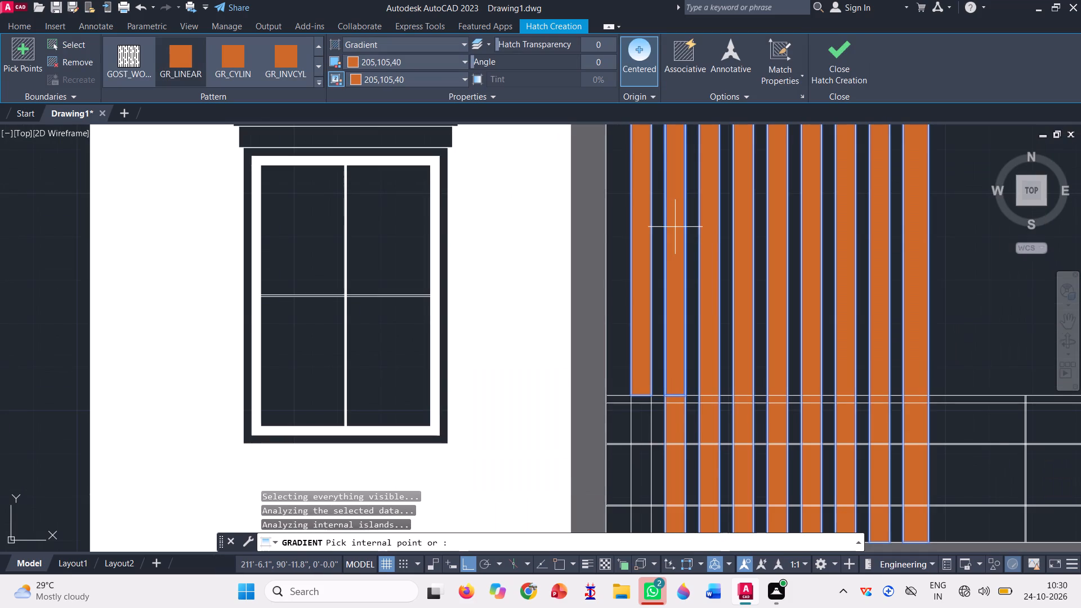
{"action": "scroll", "coordinate": [663, 284], "scroll_direction": "down", "scroll_amount": 1}
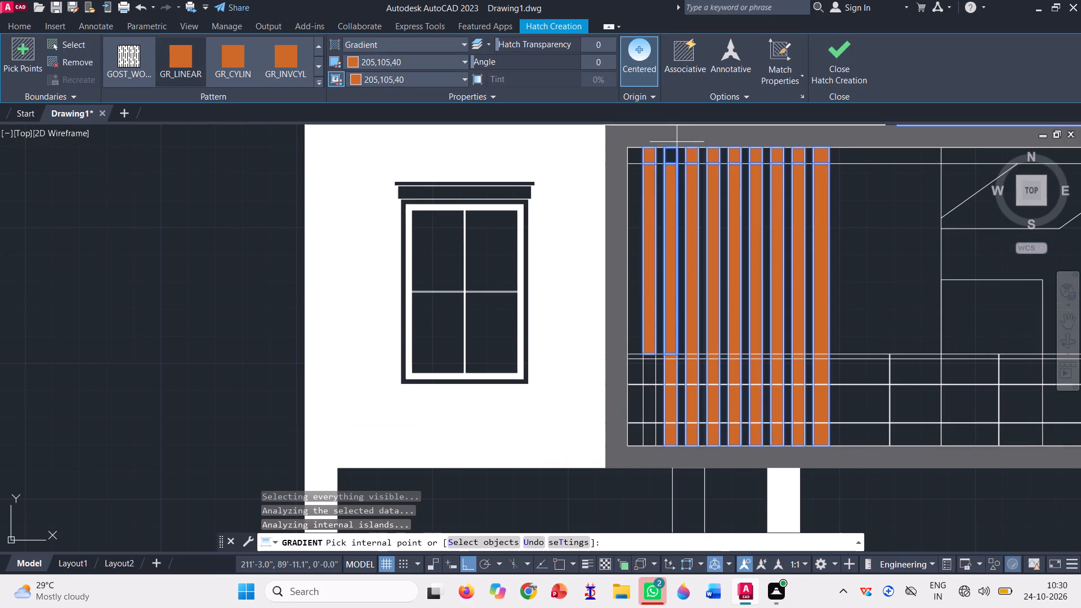
{"action": "left_click", "coordinate": [673, 151]}
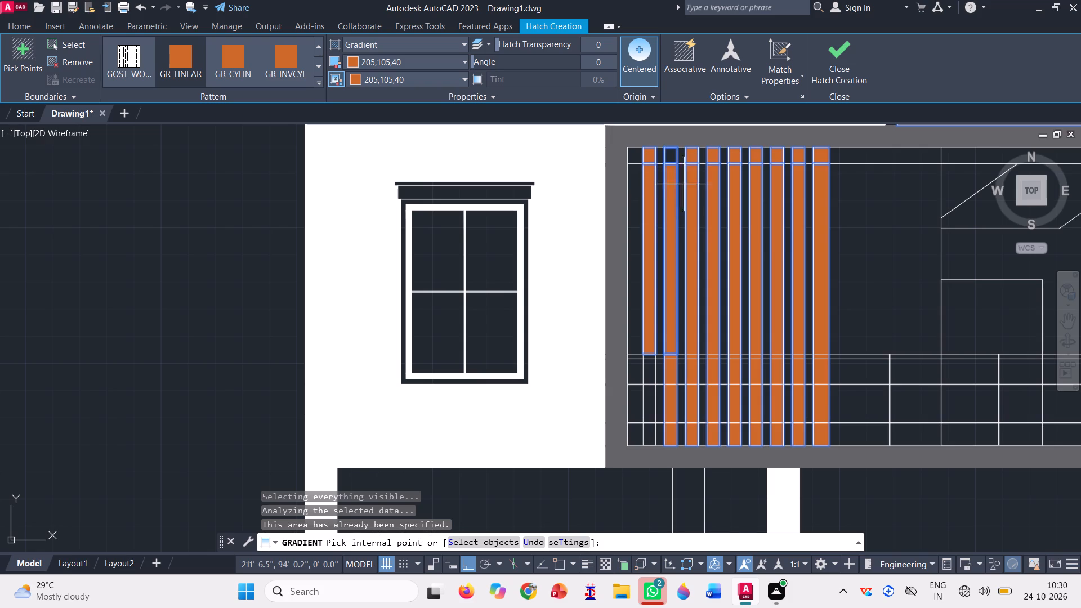
{"action": "scroll", "coordinate": [664, 147], "scroll_direction": "up", "scroll_amount": 3}
{"action": "left_click", "coordinate": [682, 184]}
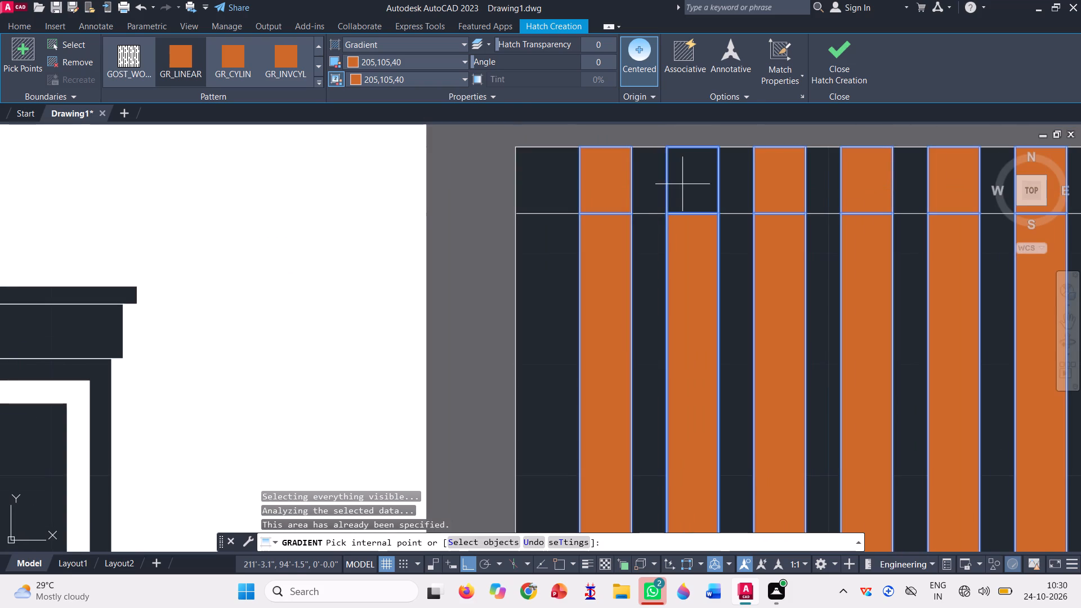
Fill the first balcony slat's lower sections between the railing lines with the 205,105,40 gradient.
{"action": "scroll", "coordinate": [648, 235], "scroll_direction": "down", "scroll_amount": 3}
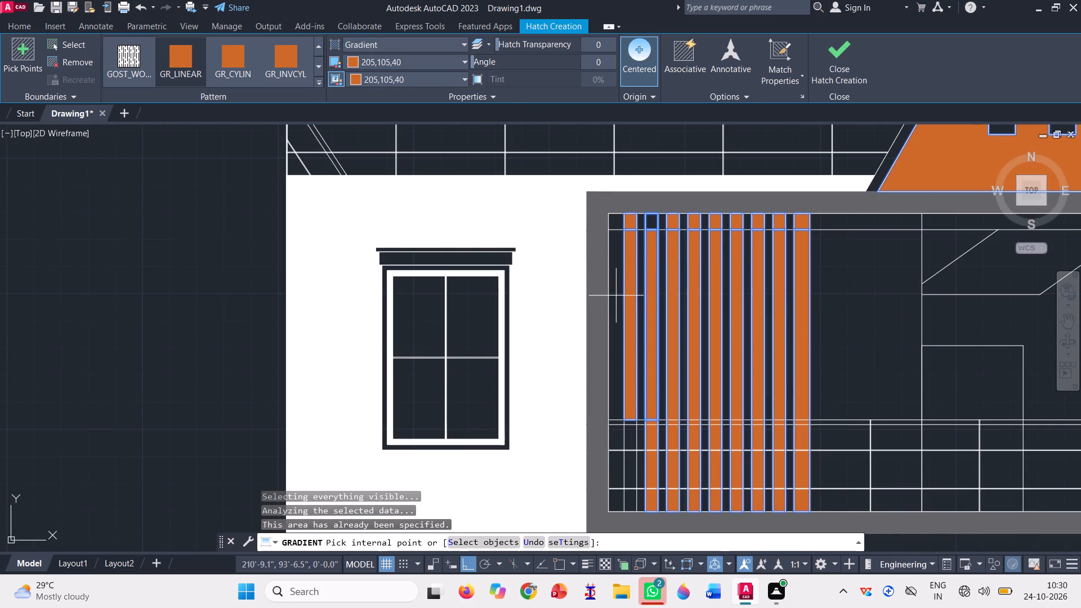
{"action": "scroll", "coordinate": [617, 296], "scroll_direction": "down", "scroll_amount": 1}
{"action": "scroll", "coordinate": [639, 433], "scroll_direction": "up", "scroll_amount": 3}
{"action": "scroll", "coordinate": [594, 391], "scroll_direction": "up", "scroll_amount": 2}
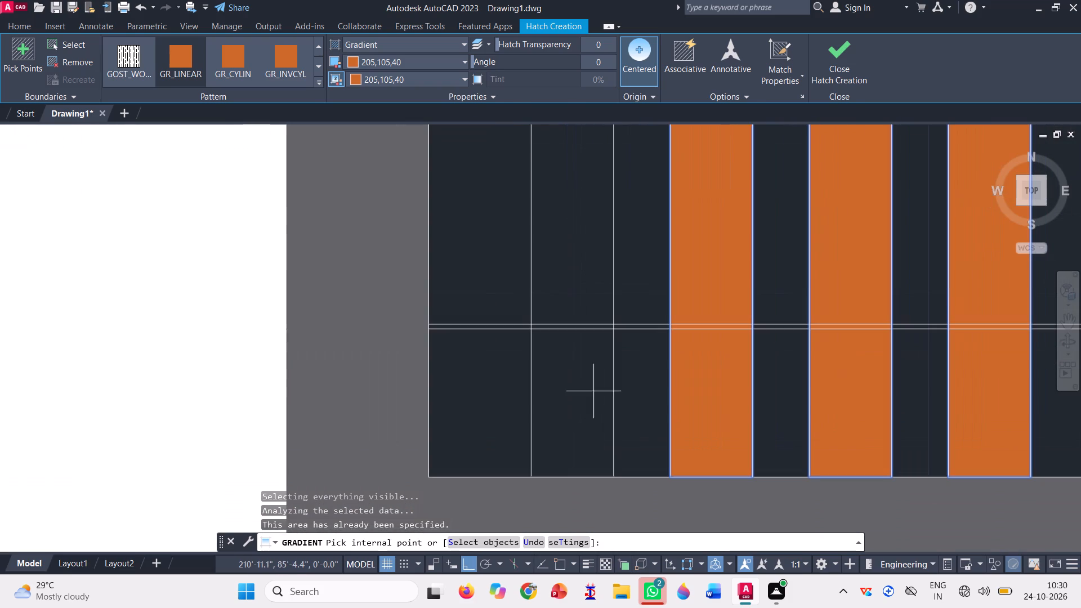
{"action": "left_click", "coordinate": [587, 391]}
{"action": "scroll", "coordinate": [575, 315], "scroll_direction": "up", "scroll_amount": 4}
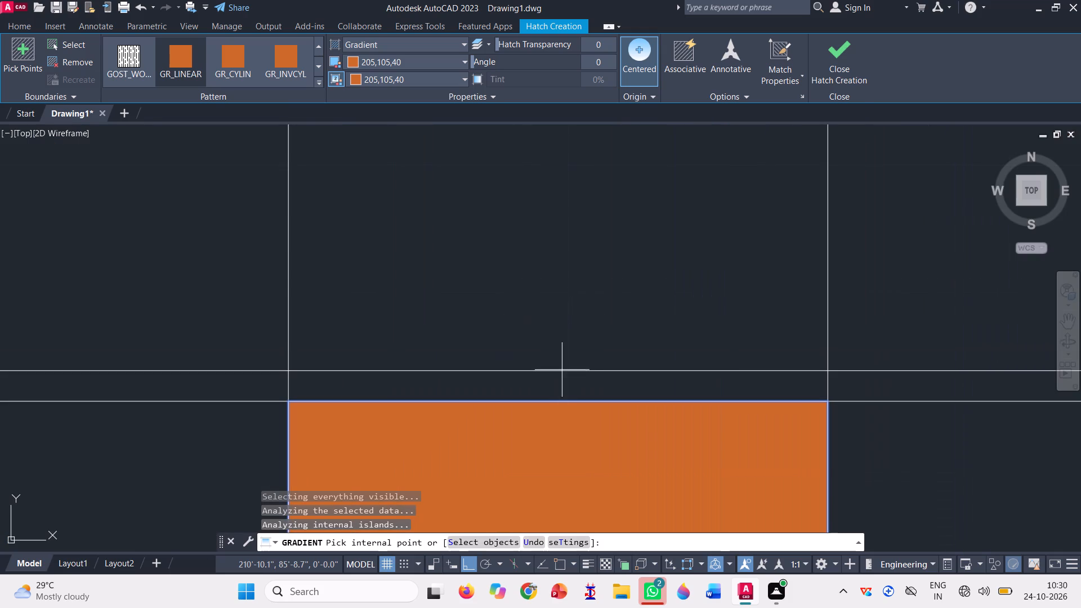
{"action": "left_click", "coordinate": [558, 376]}
{"action": "left_click", "coordinate": [587, 238]}
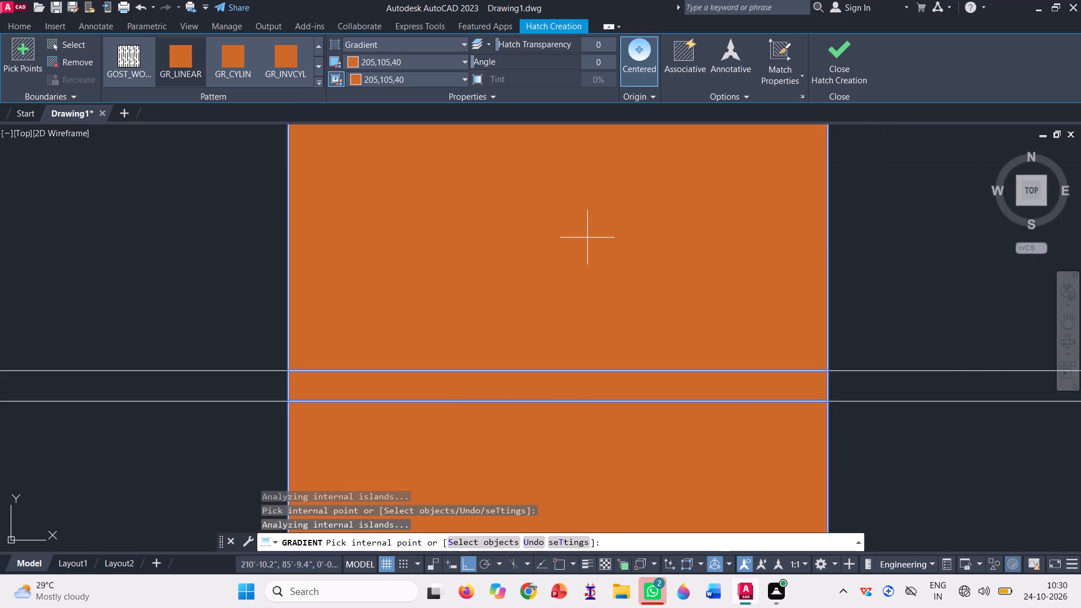
{"action": "scroll", "coordinate": [580, 363], "scroll_direction": "down", "scroll_amount": 9}
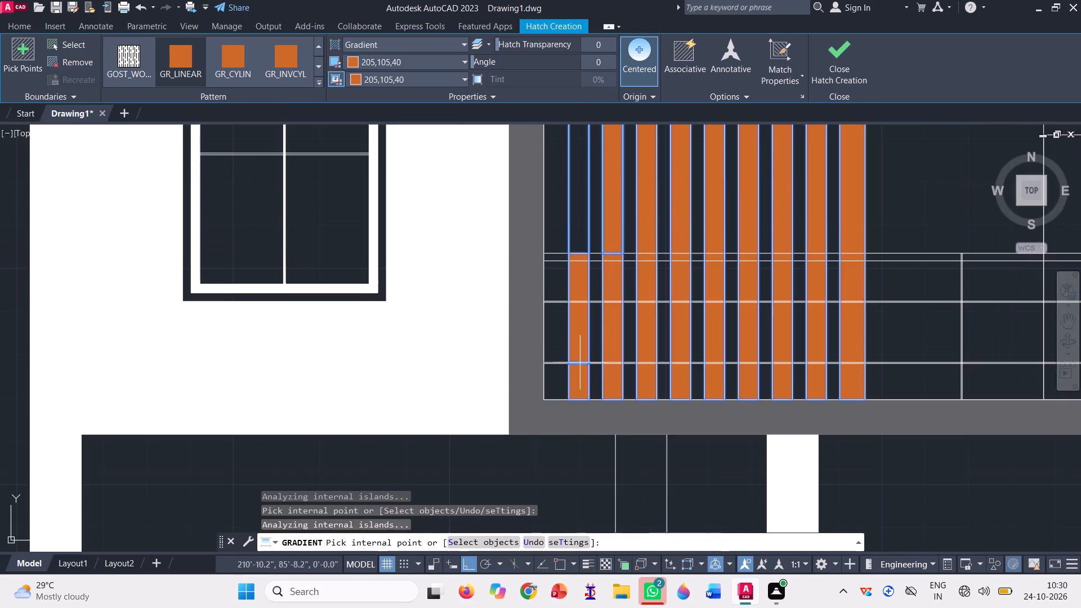
{"action": "scroll", "coordinate": [597, 365], "scroll_direction": "down", "scroll_amount": 1}
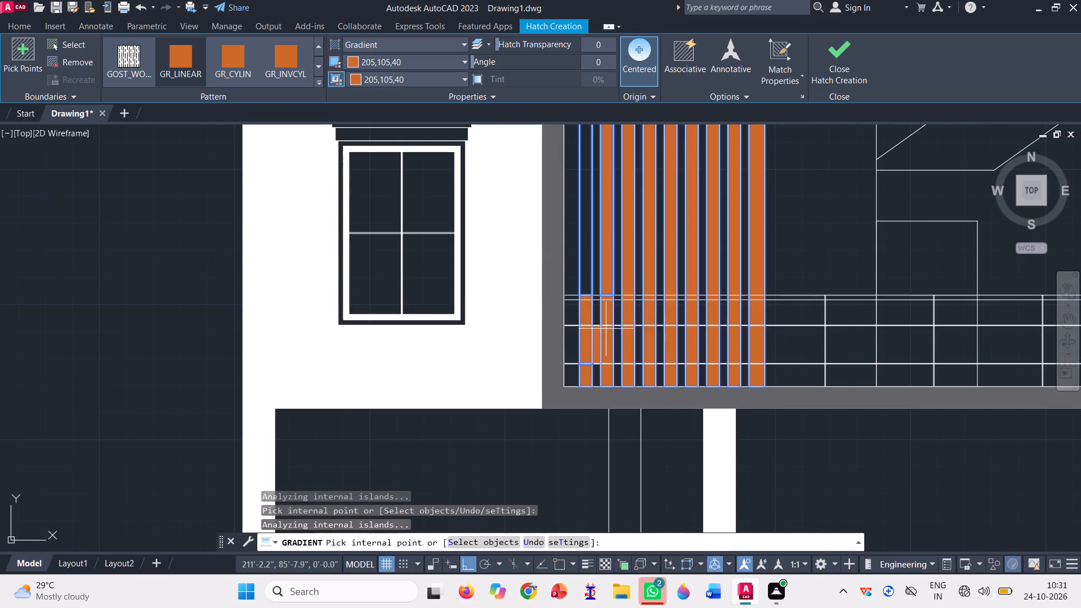
{"action": "scroll", "coordinate": [676, 328], "scroll_direction": "up", "scroll_amount": 3}
{"action": "scroll", "coordinate": [607, 309], "scroll_direction": "up", "scroll_amount": 3}
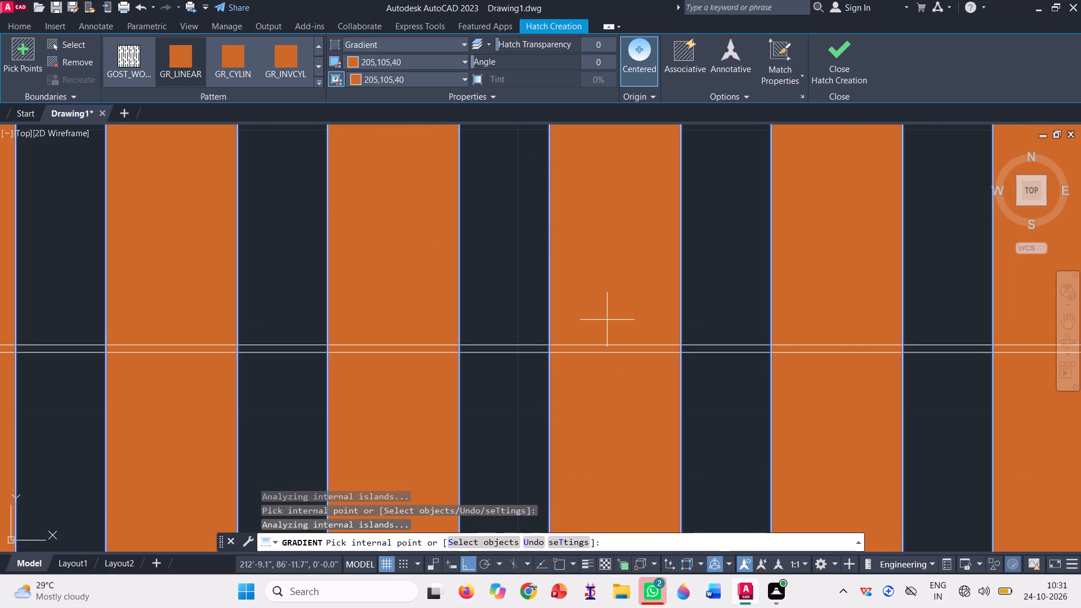
{"action": "scroll", "coordinate": [607, 321], "scroll_direction": "down", "scroll_amount": 5}
{"action": "scroll", "coordinate": [681, 405], "scroll_direction": "down", "scroll_amount": 2}
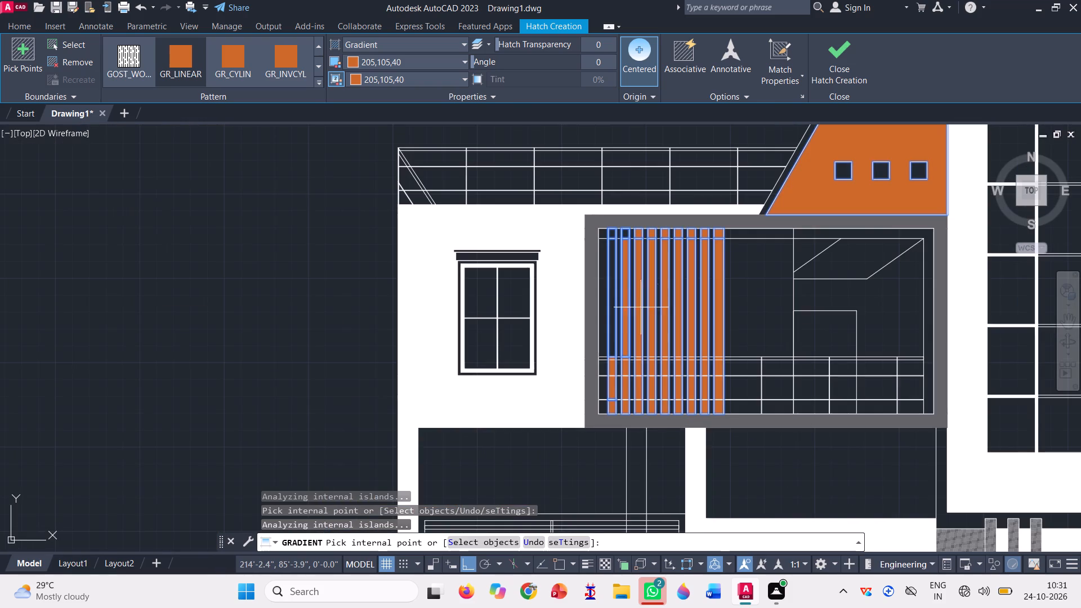
{"action": "scroll", "coordinate": [621, 239], "scroll_direction": "up", "scroll_amount": 3}
{"action": "left_click", "coordinate": [607, 287]}
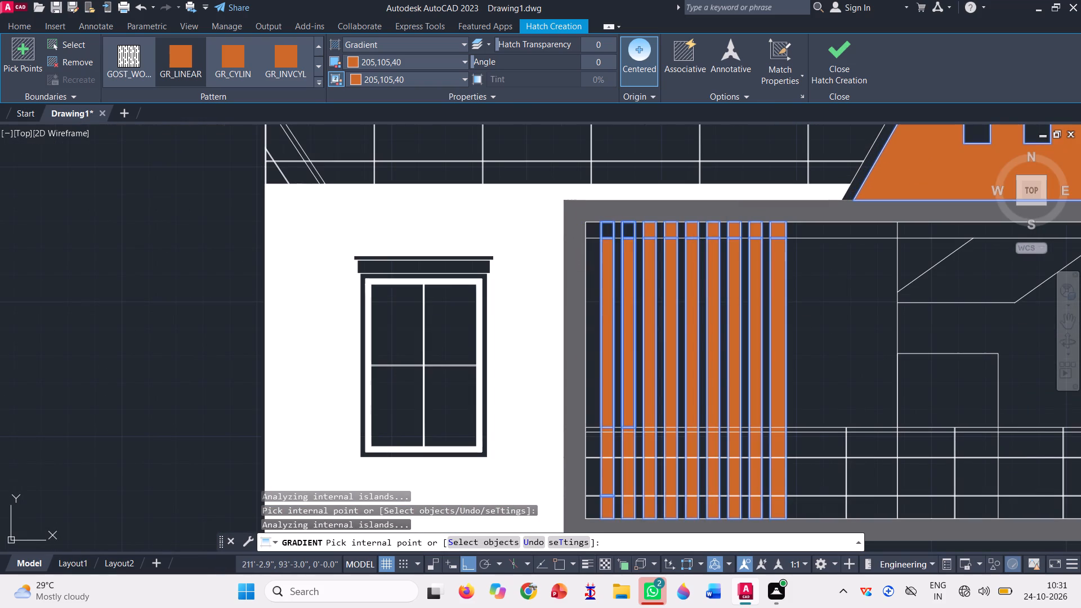
{"action": "left_click", "coordinate": [836, 64]}
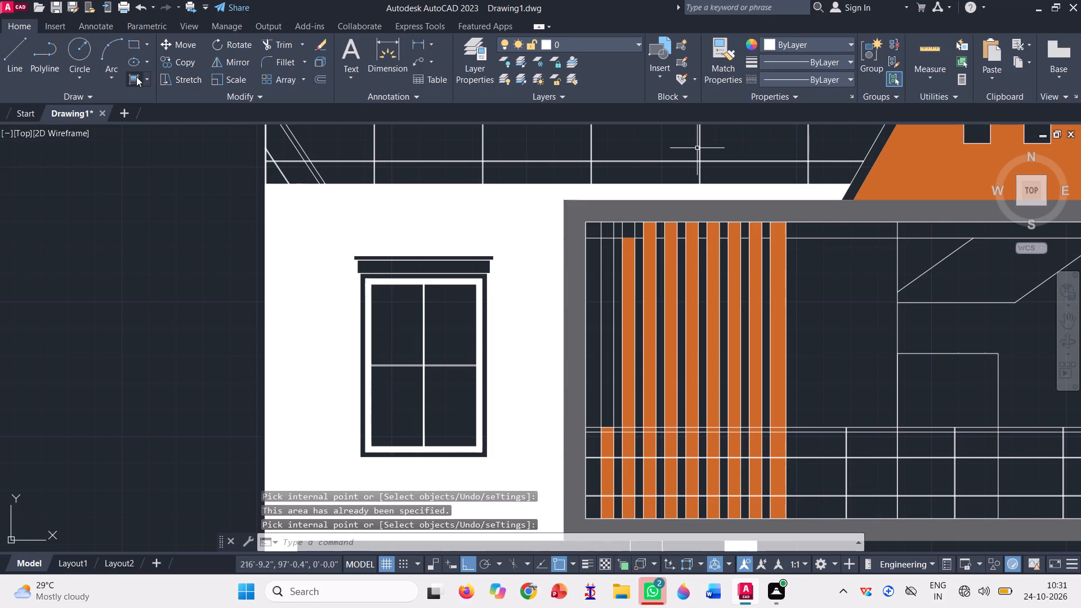
Fill the short top pieces of the first two balcony slats and the first slat's main length with the 205,105,40 gradient.
{"action": "left_click", "coordinate": [131, 78]}
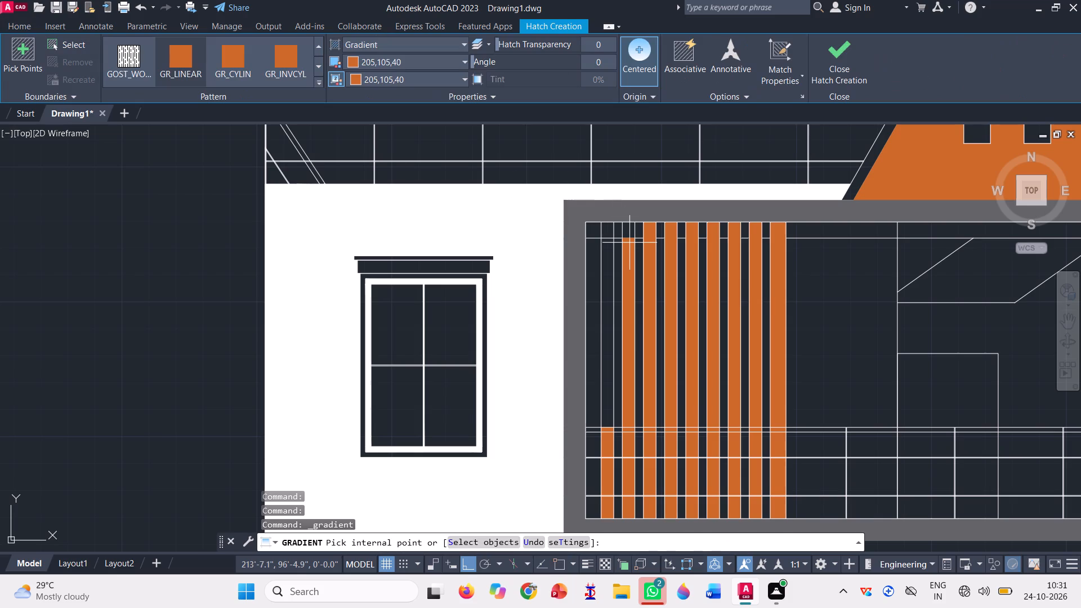
{"action": "scroll", "coordinate": [632, 243], "scroll_direction": "up", "scroll_amount": 6}
{"action": "left_click", "coordinate": [614, 213]}
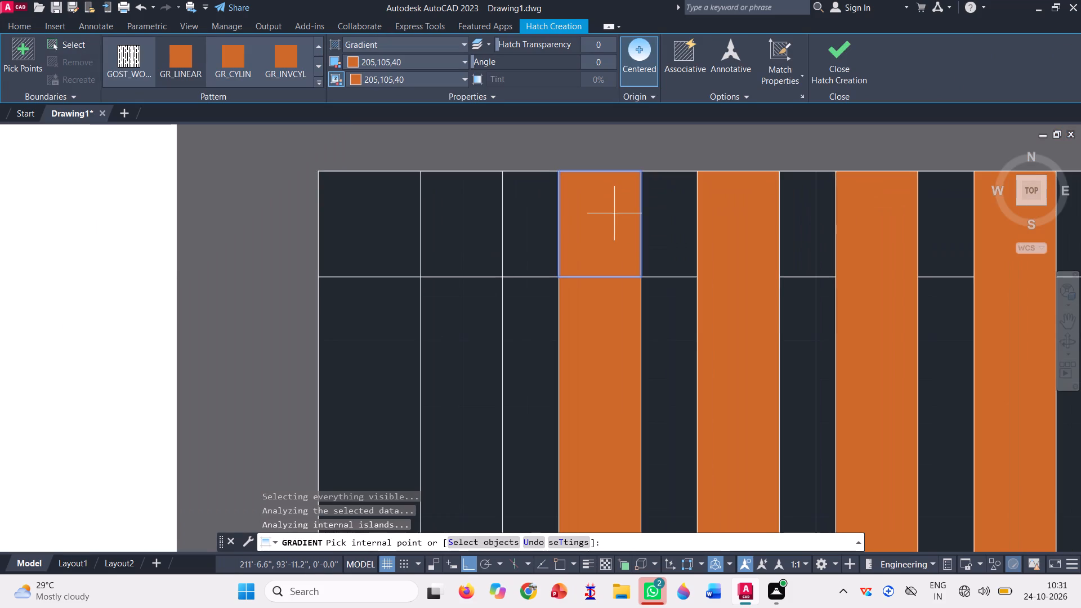
{"action": "left_click", "coordinate": [457, 222]}
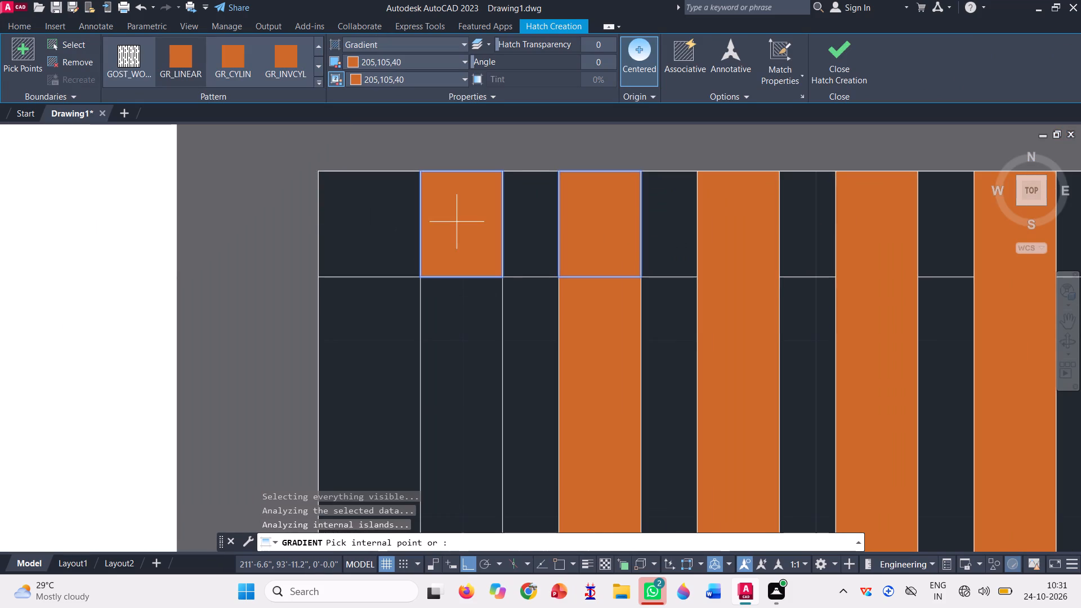
{"action": "scroll", "coordinate": [457, 222], "scroll_direction": "down", "scroll_amount": 6}
{"action": "left_click", "coordinate": [461, 255]}
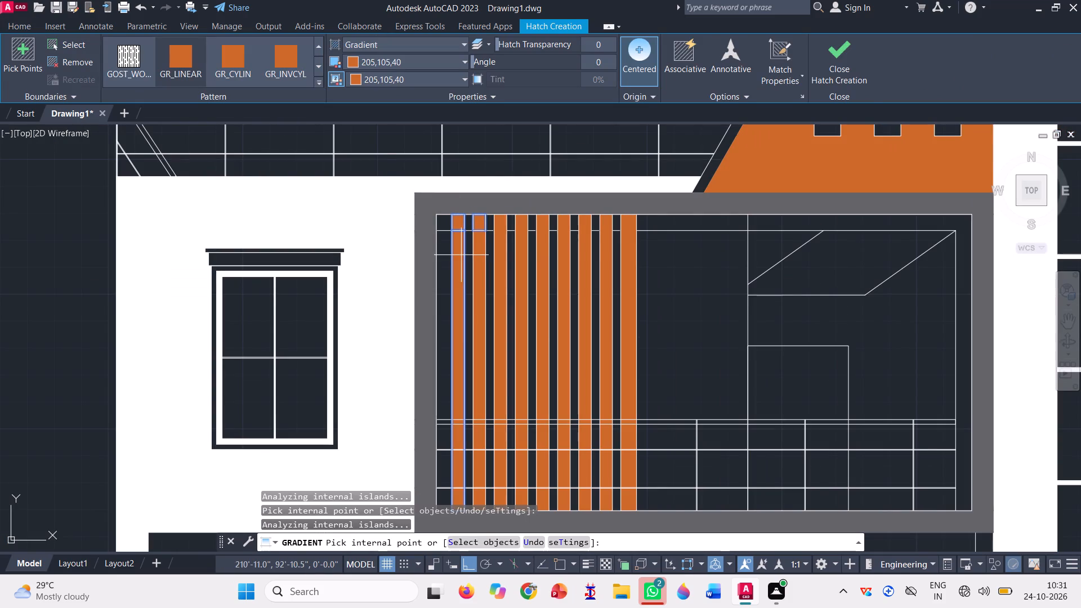
{"action": "left_click", "coordinate": [838, 48]}
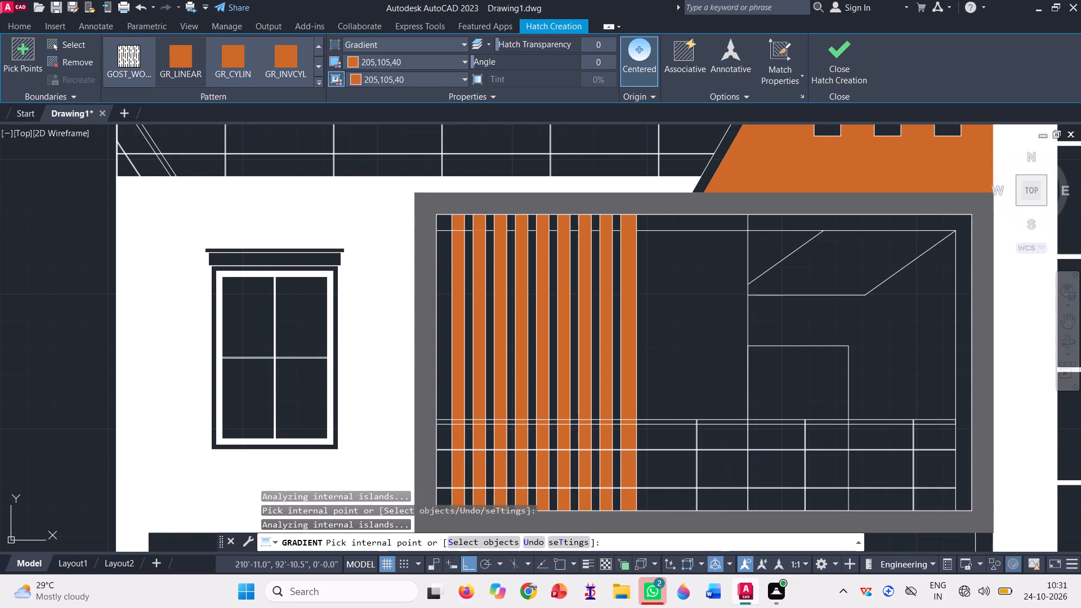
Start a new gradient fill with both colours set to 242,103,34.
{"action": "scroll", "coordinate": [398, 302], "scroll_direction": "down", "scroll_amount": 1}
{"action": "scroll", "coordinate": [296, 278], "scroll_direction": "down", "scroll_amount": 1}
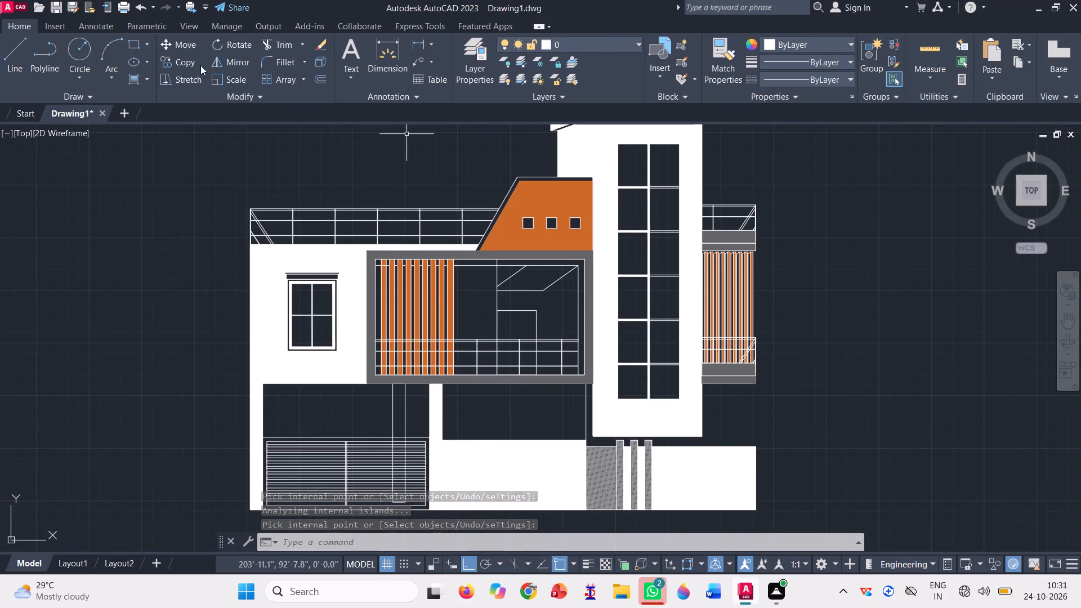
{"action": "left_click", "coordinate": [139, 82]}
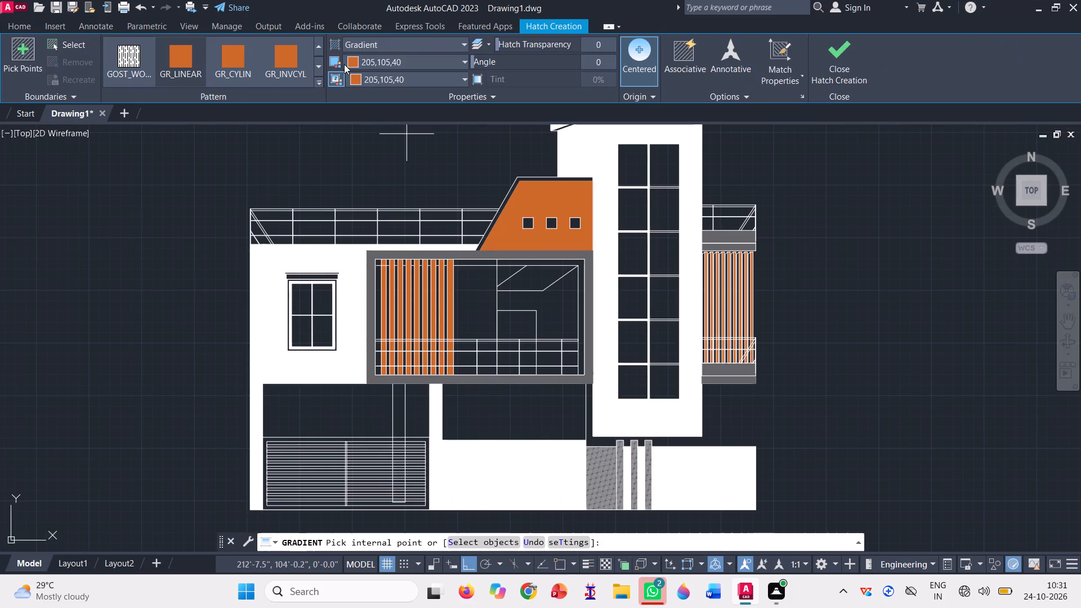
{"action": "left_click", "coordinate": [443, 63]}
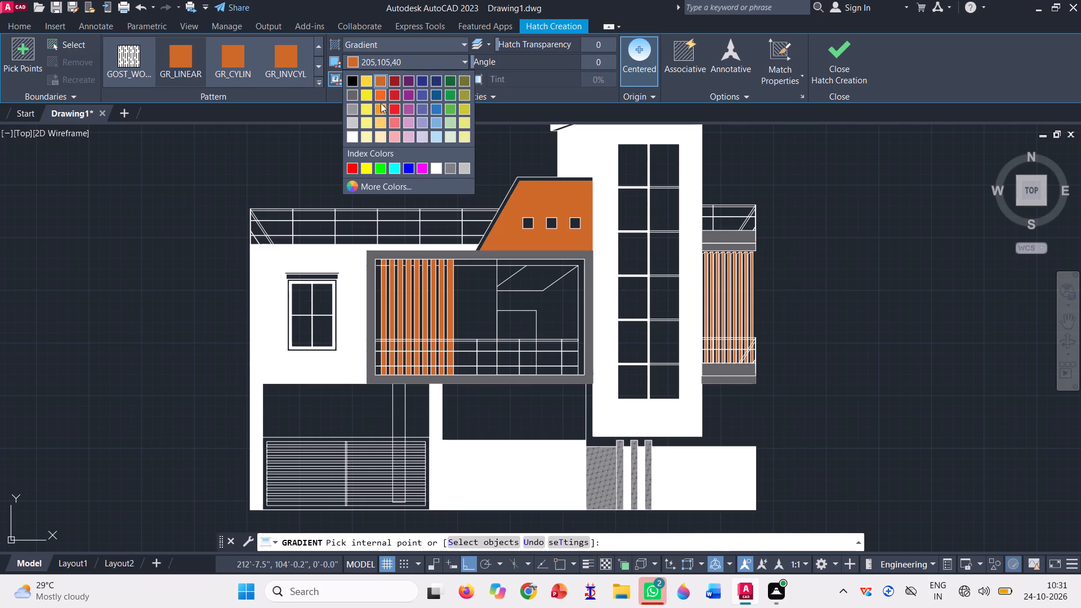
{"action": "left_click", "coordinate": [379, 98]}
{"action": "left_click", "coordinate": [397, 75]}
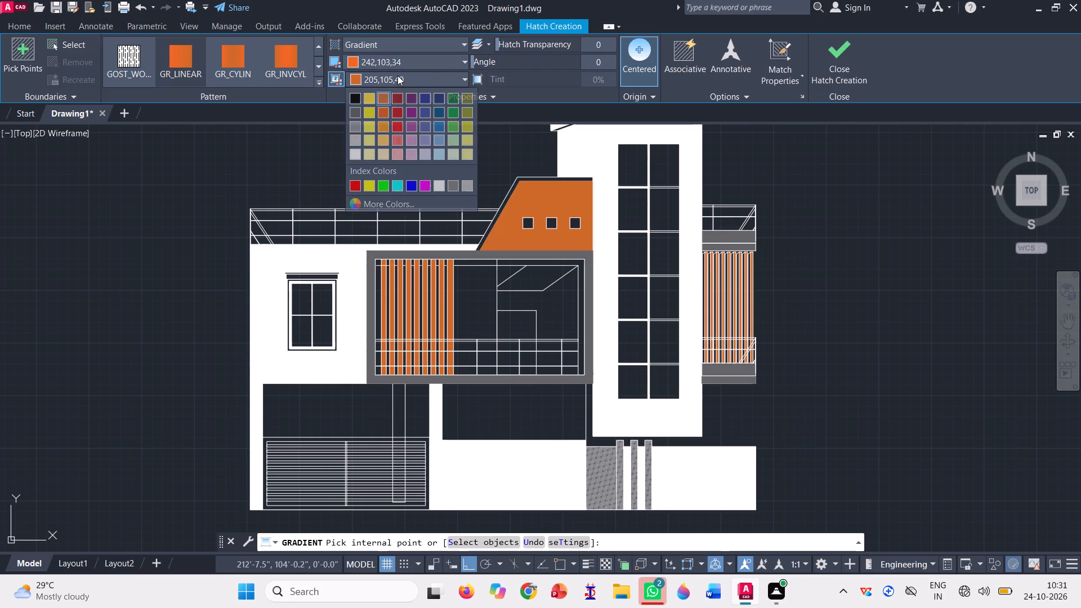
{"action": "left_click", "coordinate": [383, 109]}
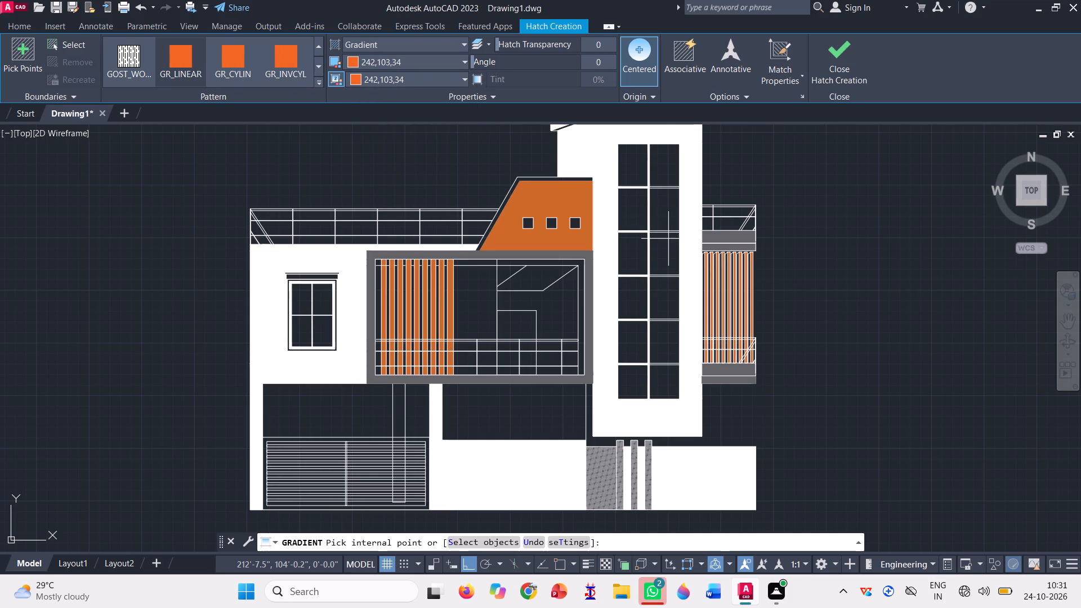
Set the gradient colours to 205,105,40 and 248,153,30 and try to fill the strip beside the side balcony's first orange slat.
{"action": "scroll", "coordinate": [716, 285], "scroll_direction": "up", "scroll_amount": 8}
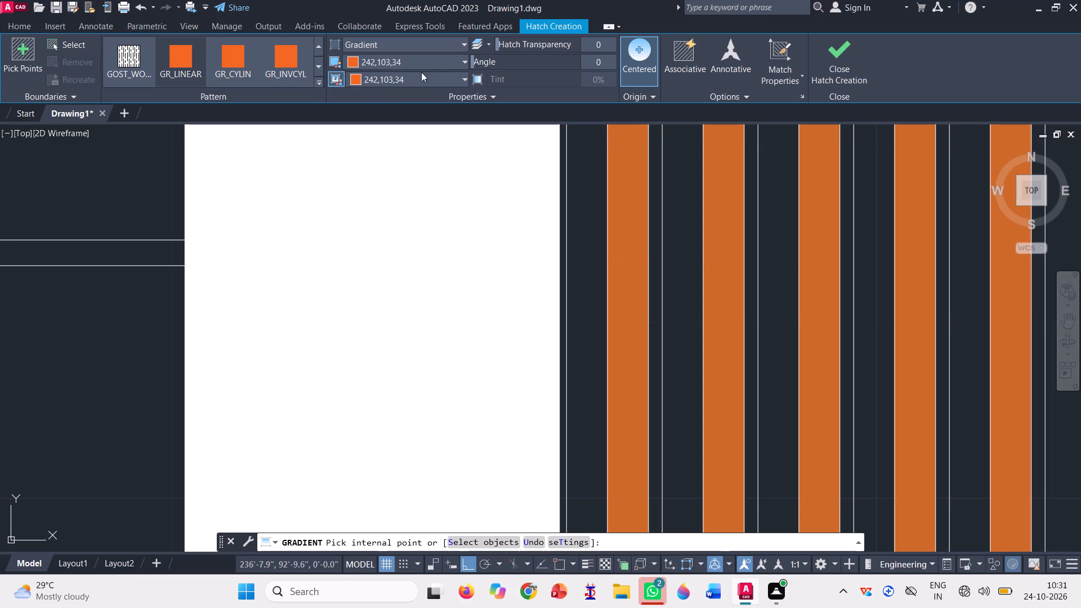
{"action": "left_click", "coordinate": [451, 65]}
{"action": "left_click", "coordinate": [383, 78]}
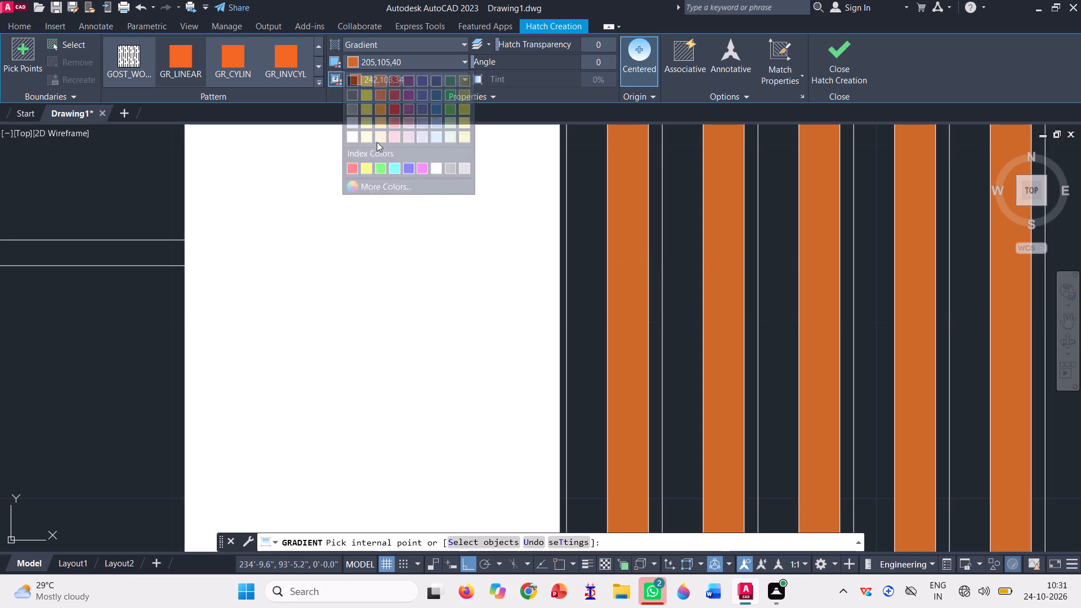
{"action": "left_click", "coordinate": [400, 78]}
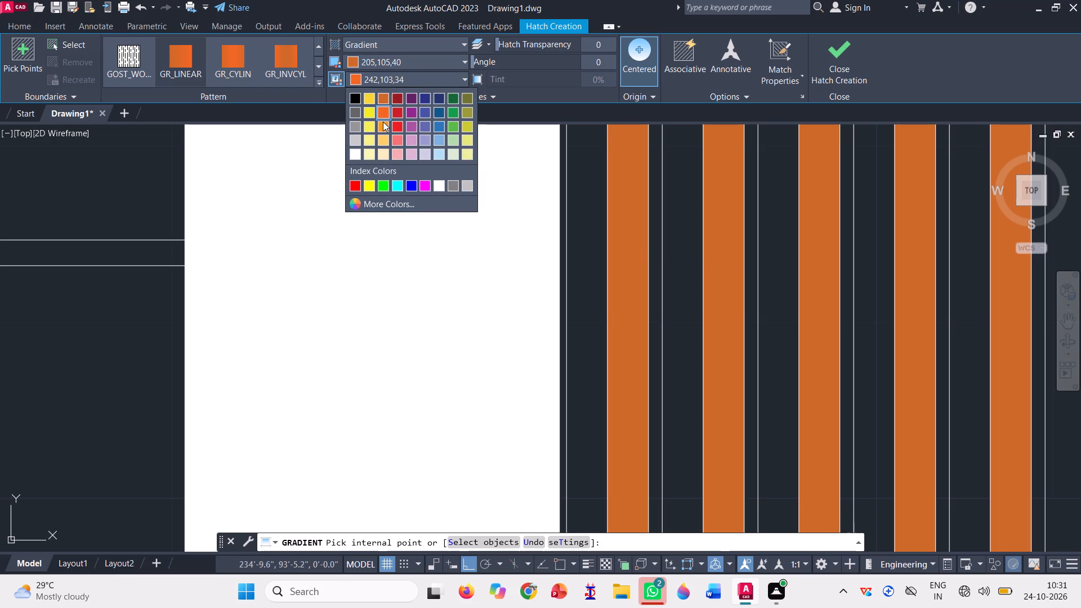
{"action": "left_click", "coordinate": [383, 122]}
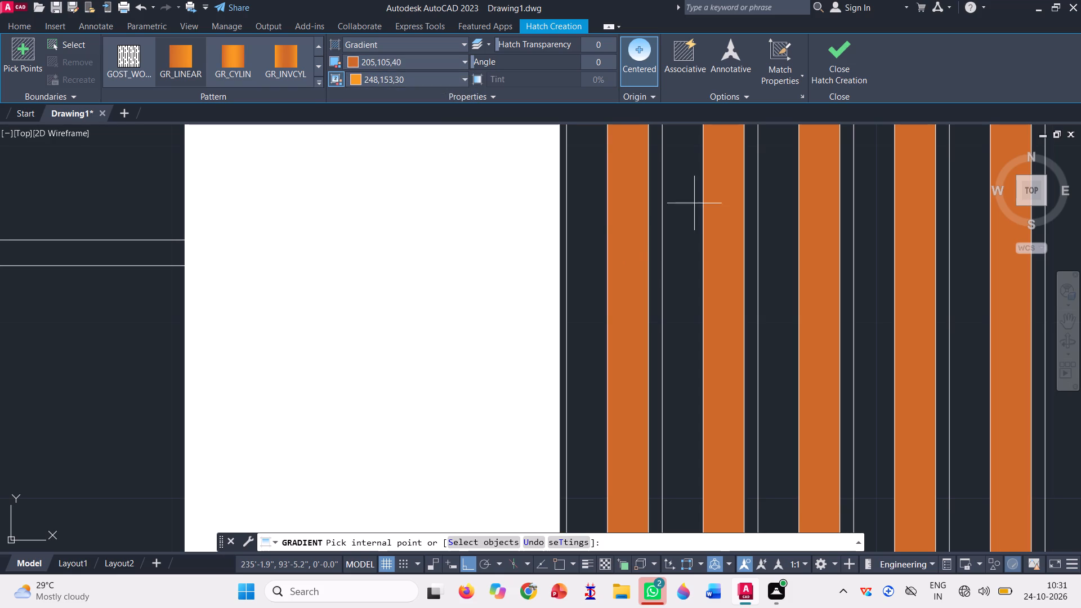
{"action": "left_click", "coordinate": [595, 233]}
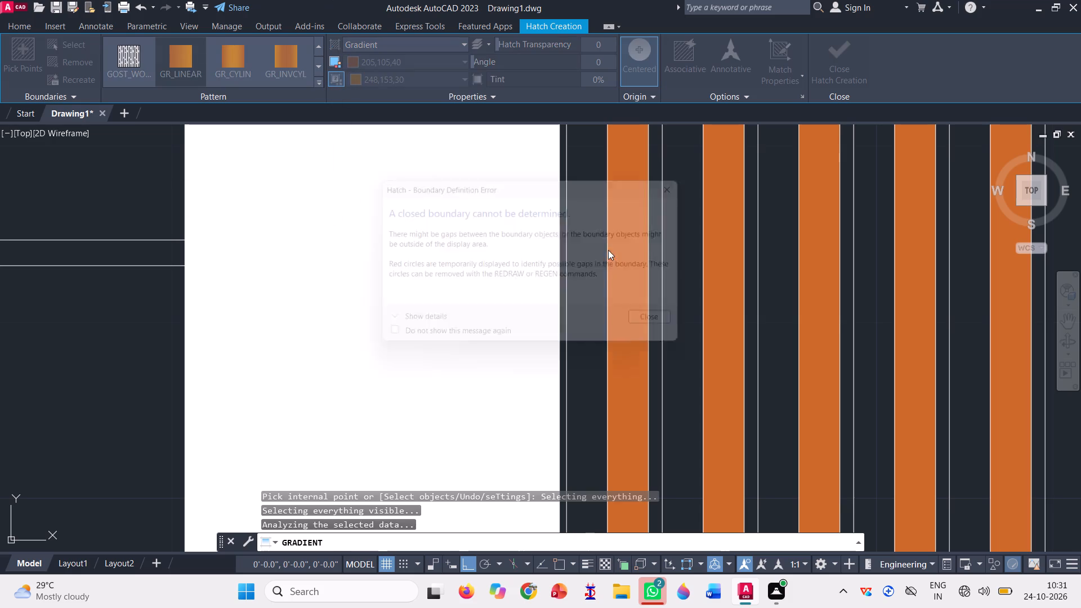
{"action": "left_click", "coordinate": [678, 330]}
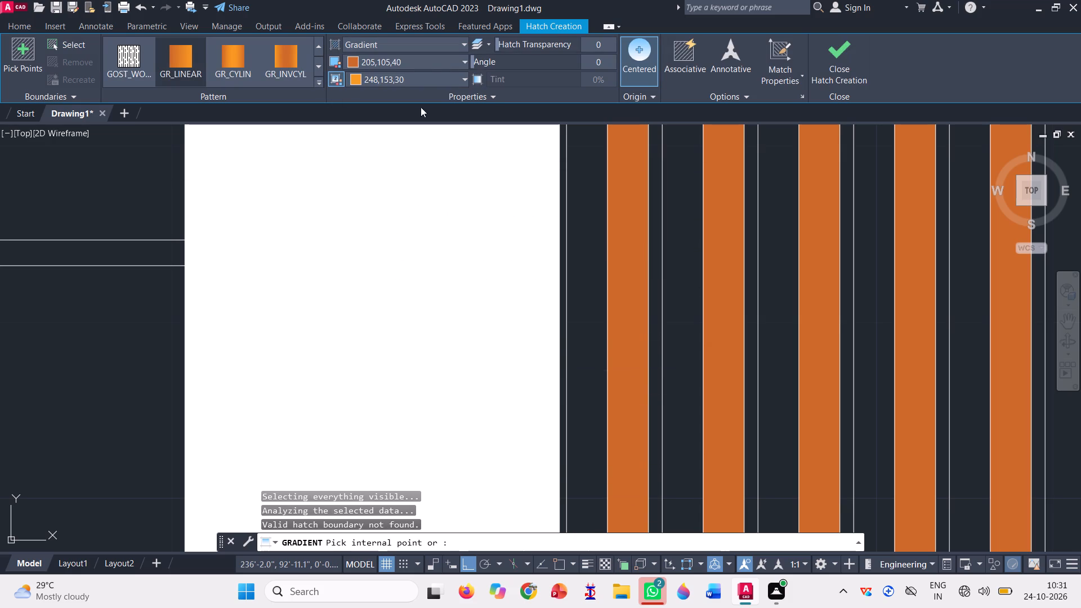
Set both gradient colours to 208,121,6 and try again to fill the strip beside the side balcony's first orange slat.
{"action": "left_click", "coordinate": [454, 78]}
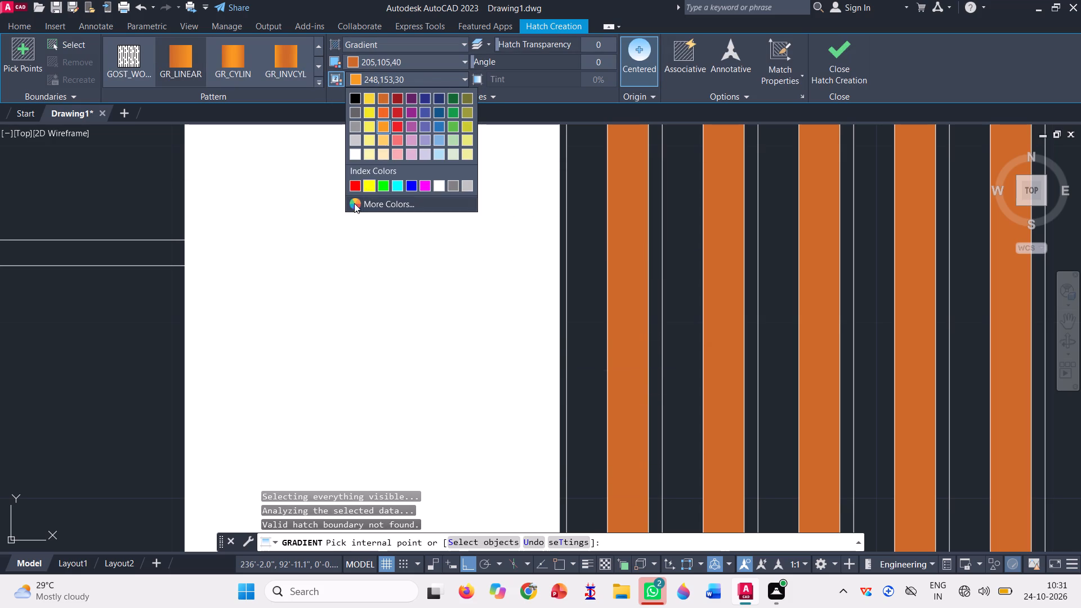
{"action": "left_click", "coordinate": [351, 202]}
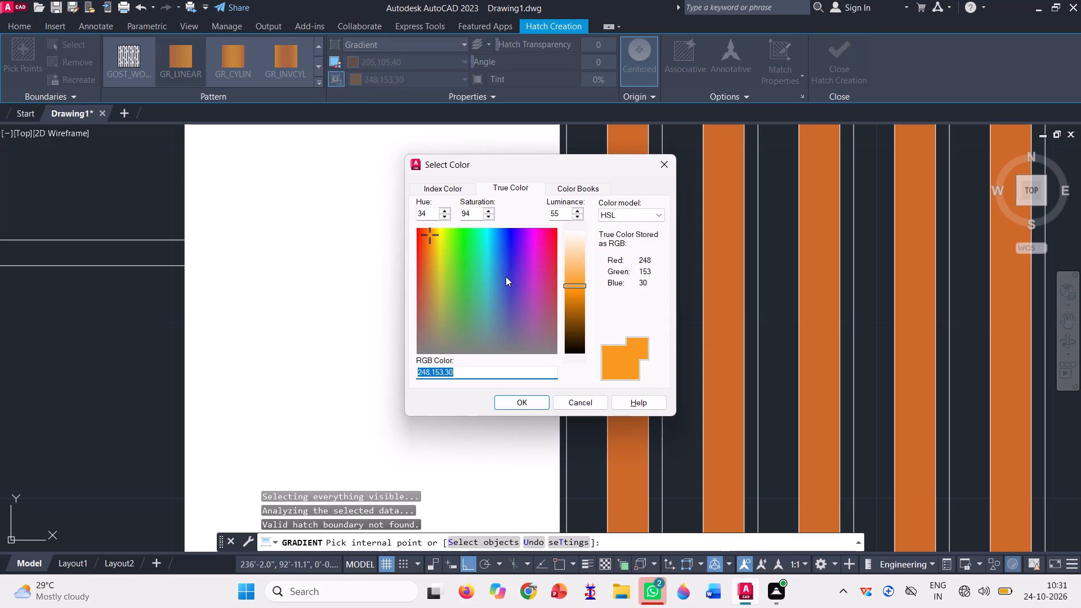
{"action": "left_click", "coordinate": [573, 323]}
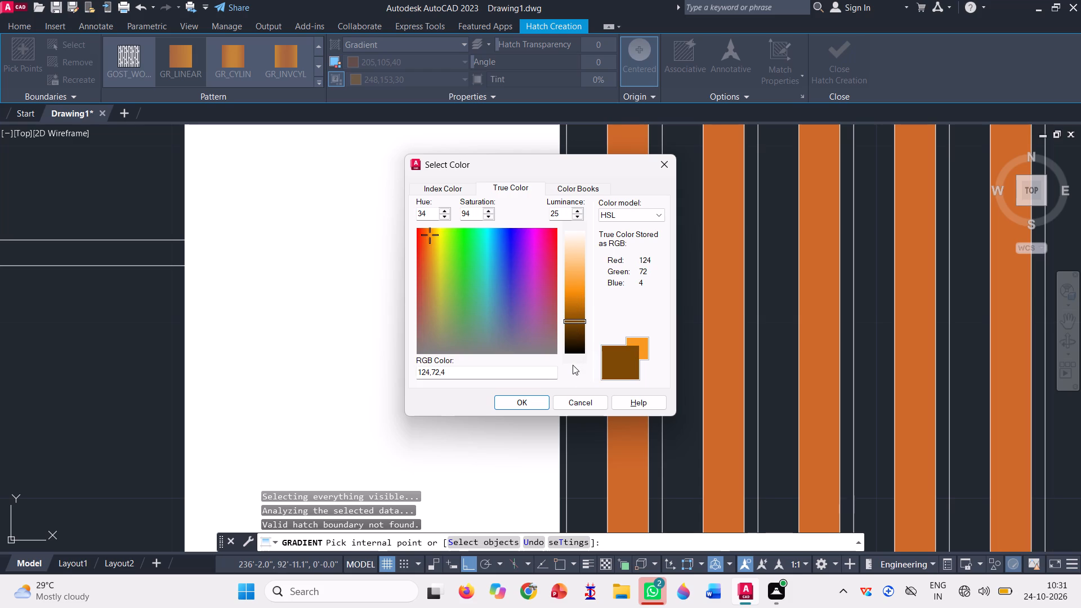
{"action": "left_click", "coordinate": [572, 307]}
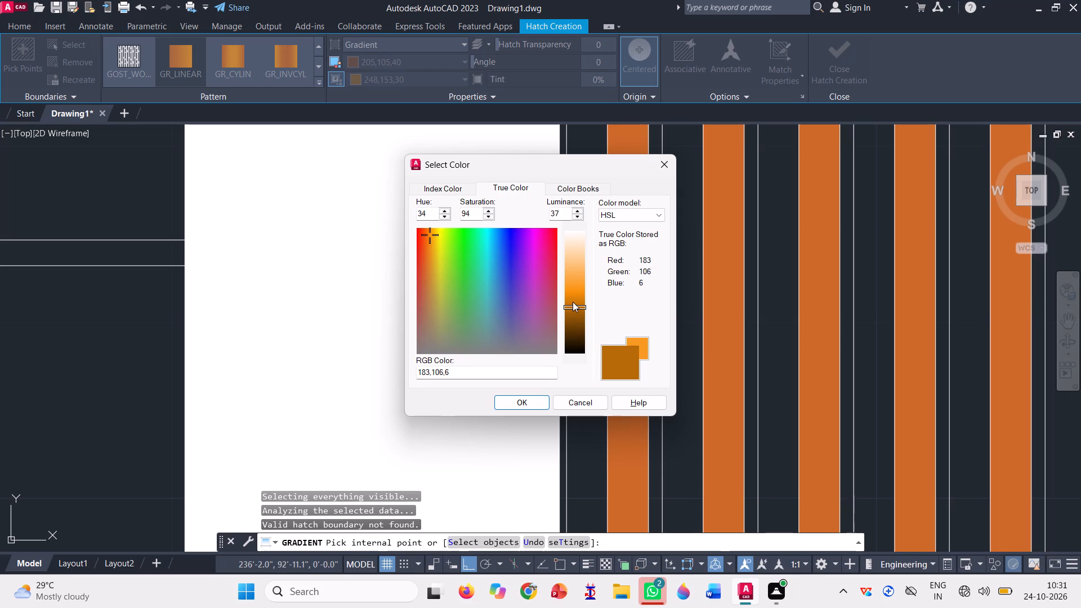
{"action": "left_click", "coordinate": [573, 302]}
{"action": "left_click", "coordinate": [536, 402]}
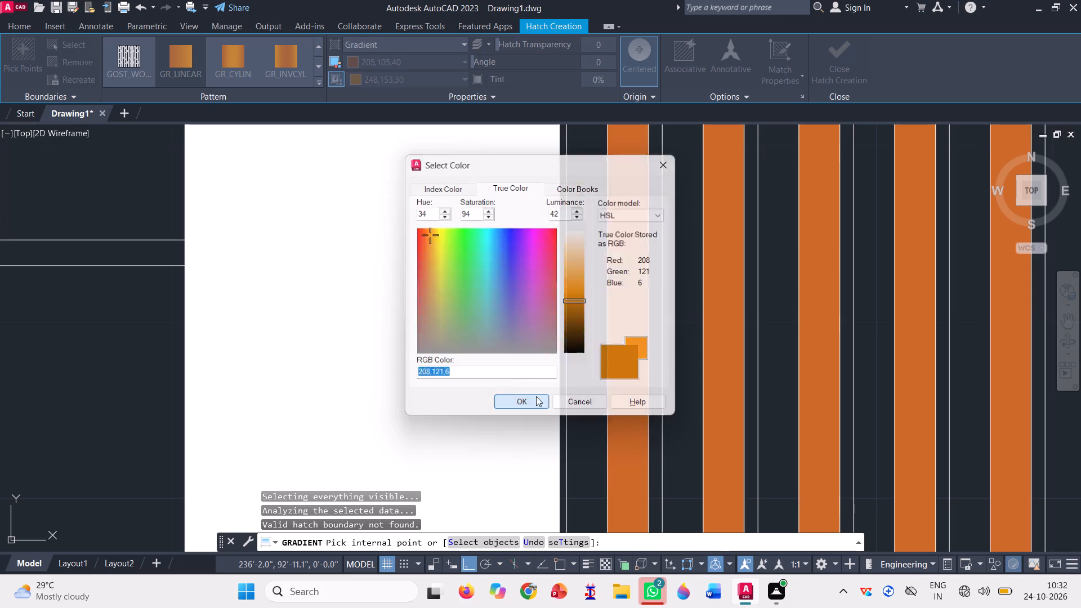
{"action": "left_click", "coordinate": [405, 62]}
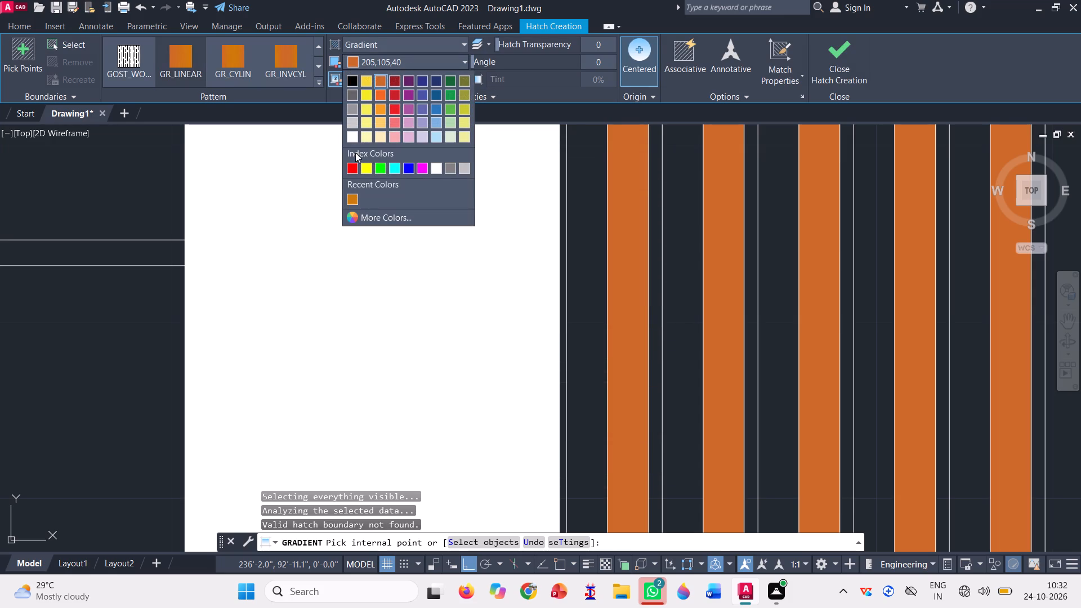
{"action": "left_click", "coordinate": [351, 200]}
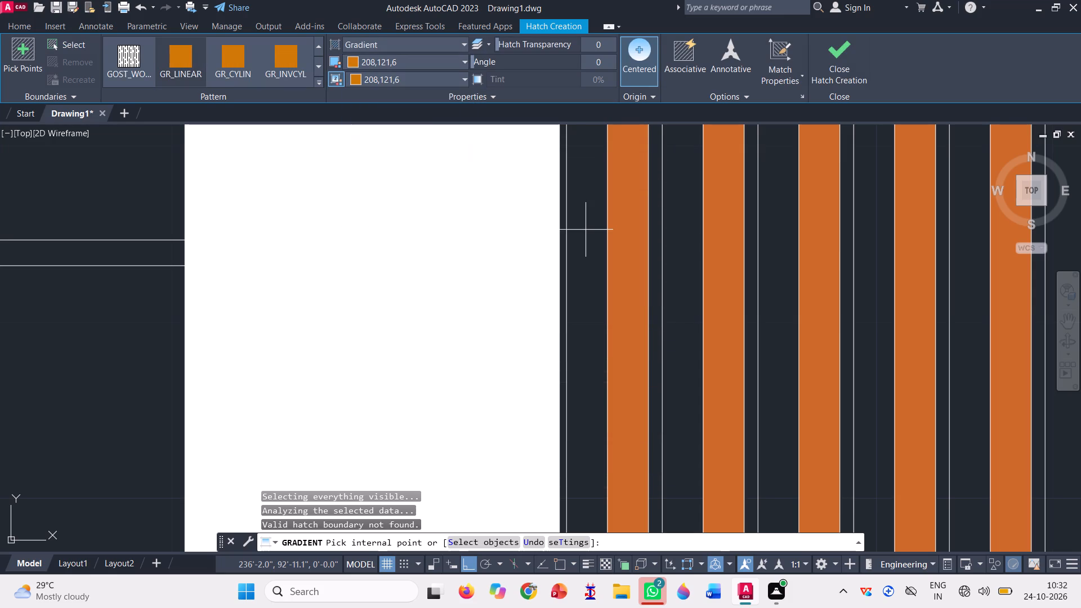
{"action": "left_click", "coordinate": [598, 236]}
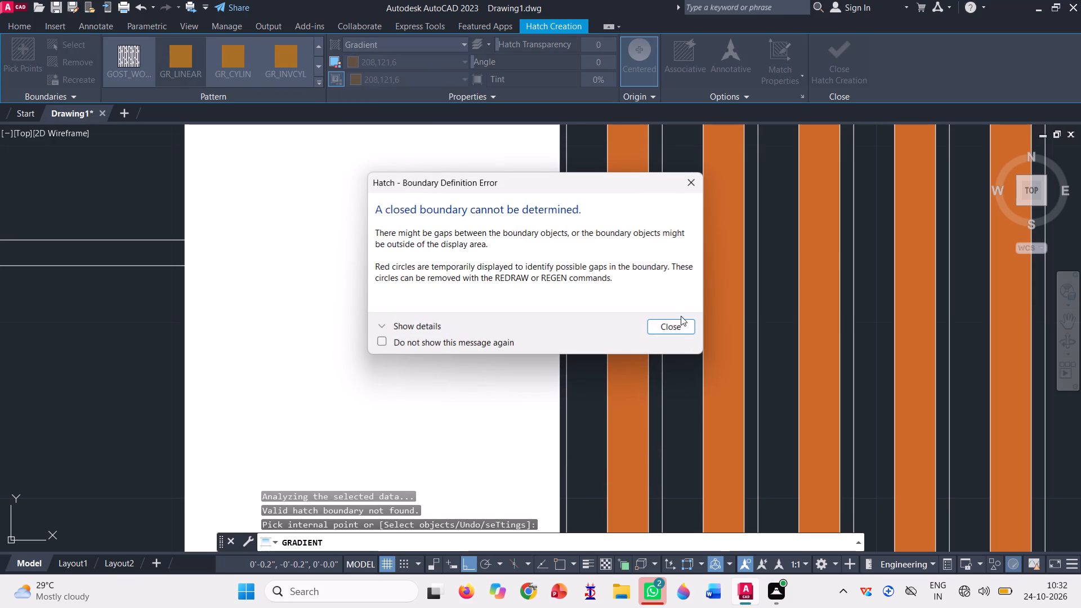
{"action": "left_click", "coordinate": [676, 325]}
Examine where the side balcony's slat lines meet the grey base for gaps in the fill boundary.
{"action": "scroll", "coordinate": [455, 287], "scroll_direction": "down", "scroll_amount": 2}
{"action": "scroll", "coordinate": [519, 269], "scroll_direction": "down", "scroll_amount": 2}
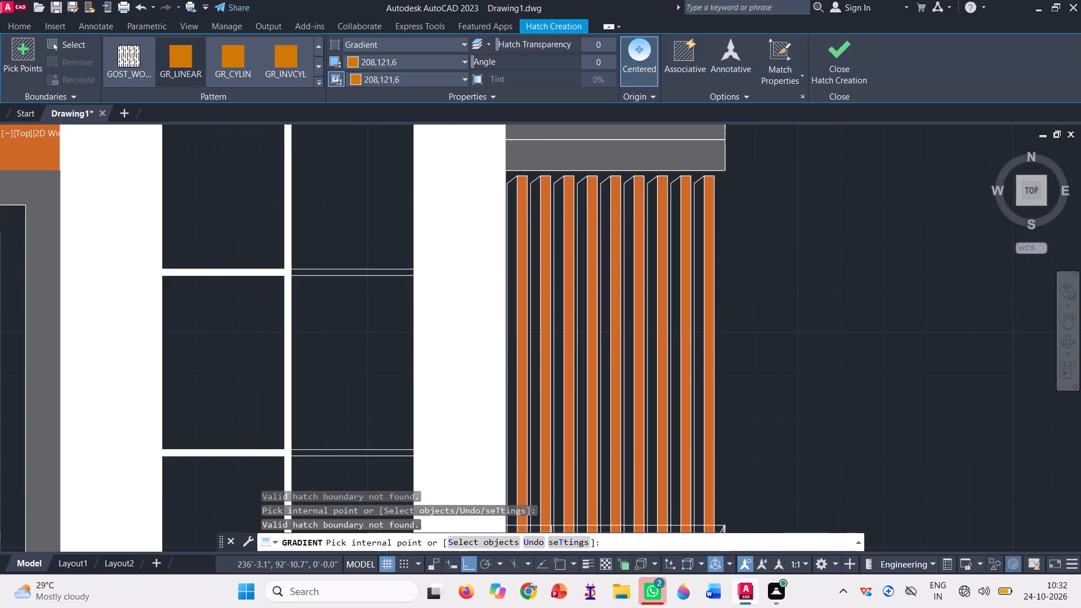
{"action": "scroll", "coordinate": [494, 260], "scroll_direction": "down", "scroll_amount": 1}
{"action": "scroll", "coordinate": [523, 392], "scroll_direction": "up", "scroll_amount": 3}
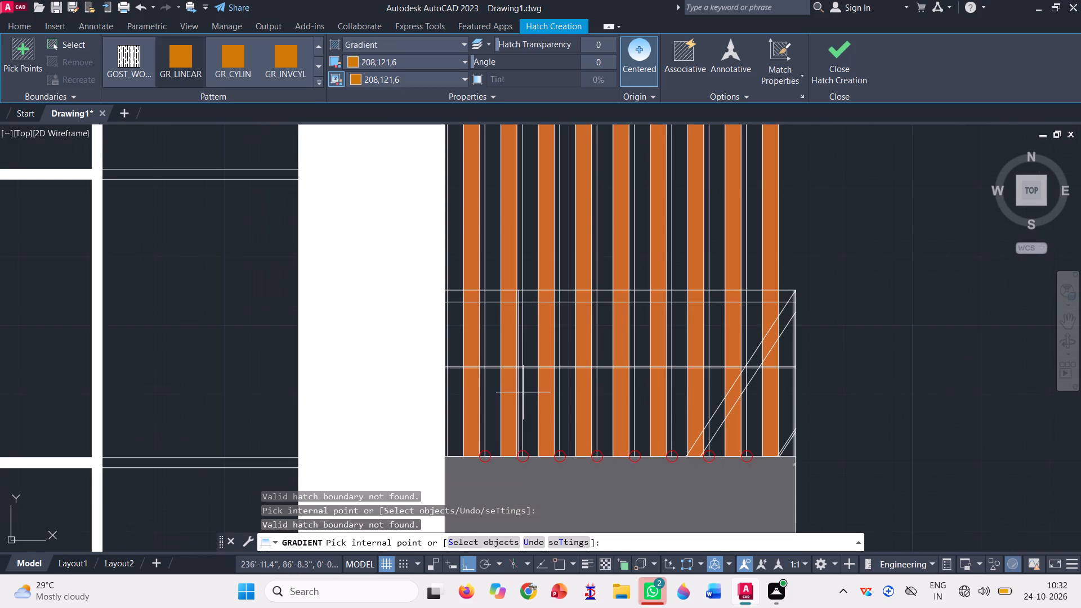
{"action": "scroll", "coordinate": [567, 427], "scroll_direction": "up", "scroll_amount": 3}
{"action": "scroll", "coordinate": [565, 388], "scroll_direction": "down", "scroll_amount": 3}
{"action": "scroll", "coordinate": [559, 457], "scroll_direction": "up", "scroll_amount": 3}
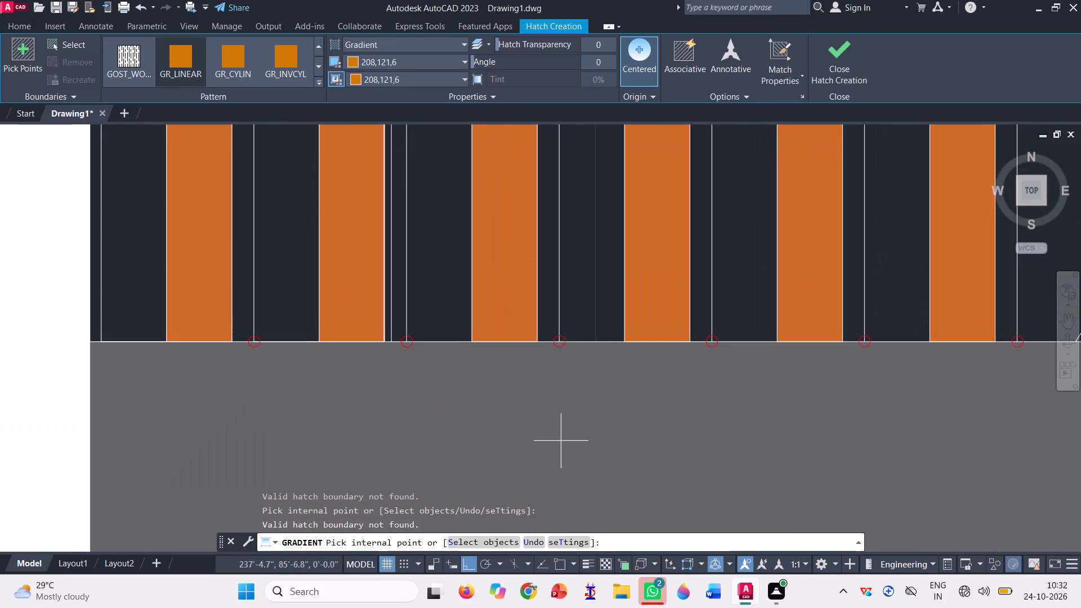
{"action": "scroll", "coordinate": [566, 316], "scroll_direction": "up", "scroll_amount": 3}
{"action": "scroll", "coordinate": [518, 424], "scroll_direction": "up", "scroll_amount": 3}
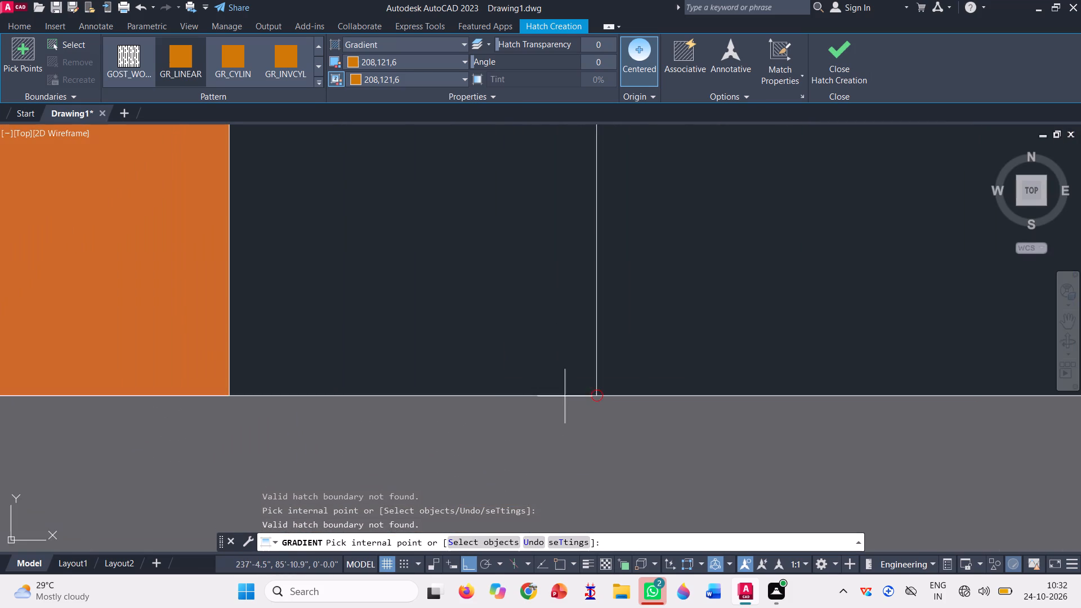
{"action": "scroll", "coordinate": [581, 387], "scroll_direction": "up", "scroll_amount": 3}
{"action": "scroll", "coordinate": [626, 410], "scroll_direction": "up", "scroll_amount": 3}
{"action": "scroll", "coordinate": [719, 503], "scroll_direction": "up", "scroll_amount": 2}
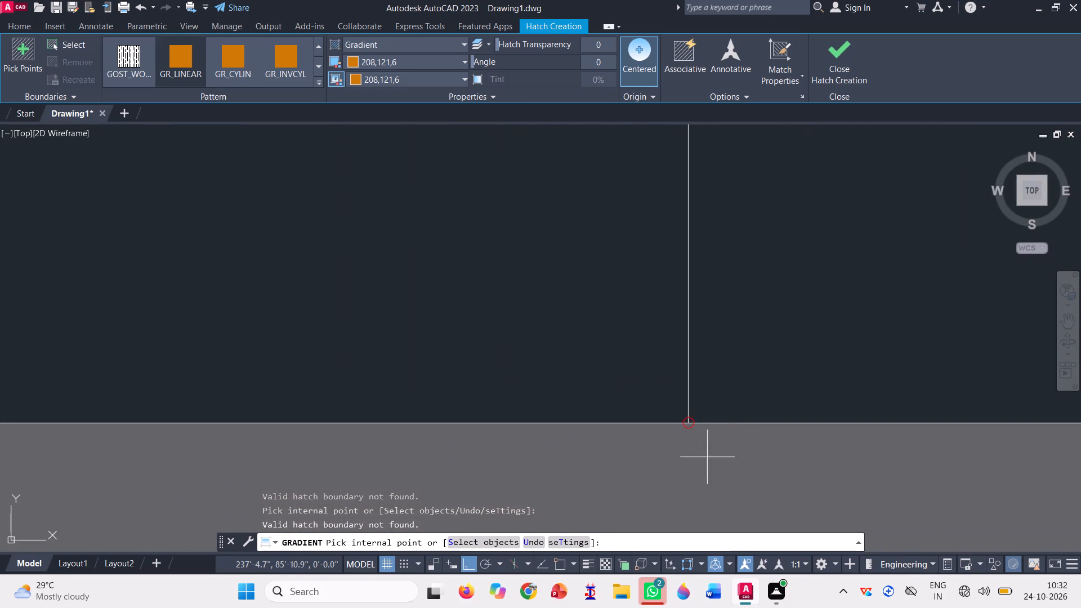
{"action": "scroll", "coordinate": [704, 450], "scroll_direction": "up", "scroll_amount": 3}
{"action": "scroll", "coordinate": [676, 401], "scroll_direction": "up", "scroll_amount": 4}
{"action": "scroll", "coordinate": [572, 383], "scroll_direction": "down", "scroll_amount": 15}
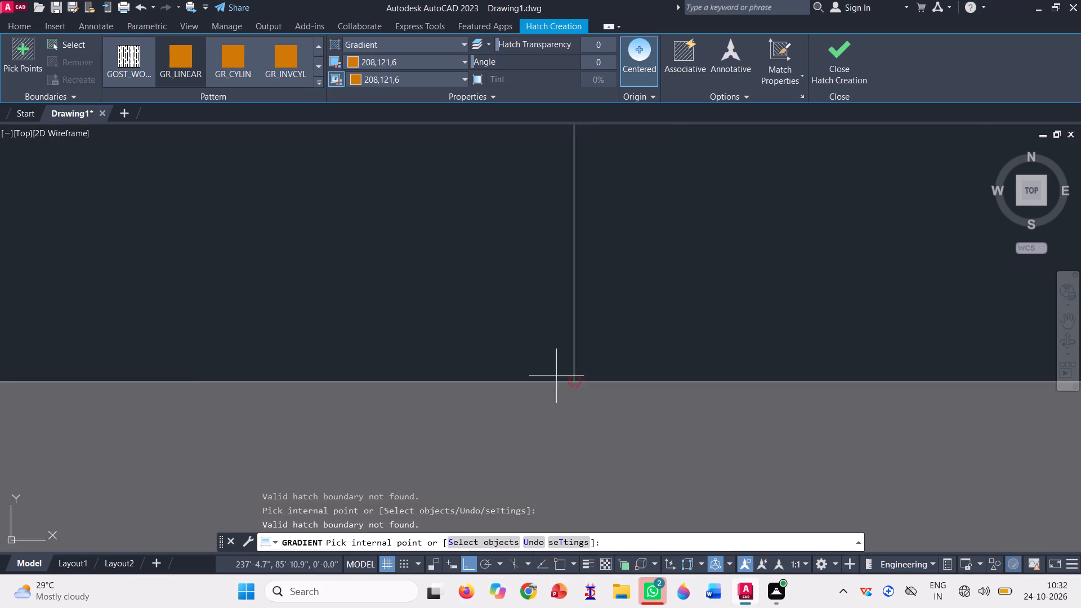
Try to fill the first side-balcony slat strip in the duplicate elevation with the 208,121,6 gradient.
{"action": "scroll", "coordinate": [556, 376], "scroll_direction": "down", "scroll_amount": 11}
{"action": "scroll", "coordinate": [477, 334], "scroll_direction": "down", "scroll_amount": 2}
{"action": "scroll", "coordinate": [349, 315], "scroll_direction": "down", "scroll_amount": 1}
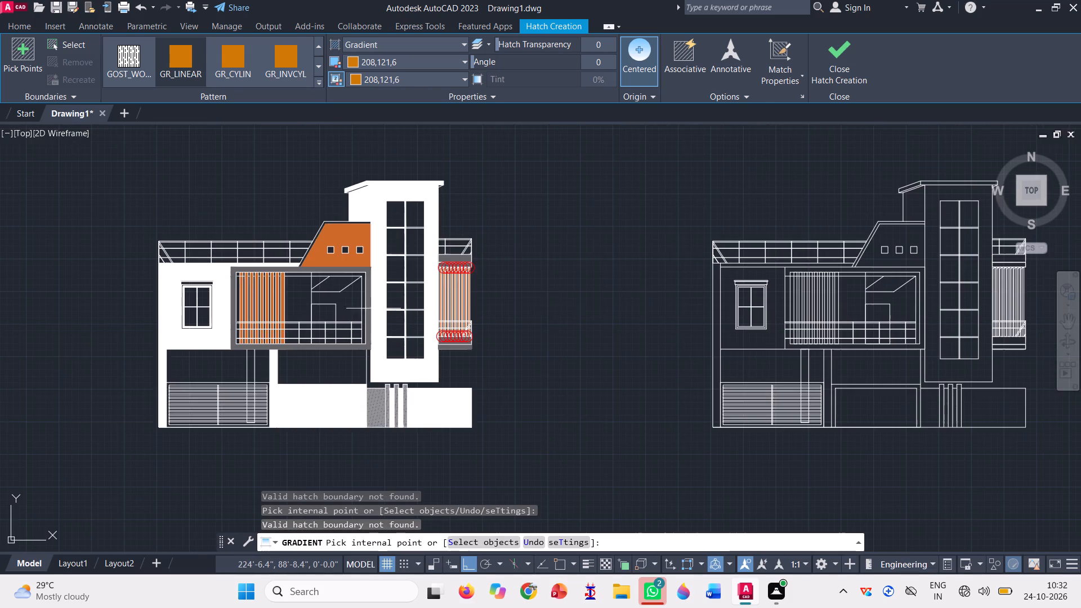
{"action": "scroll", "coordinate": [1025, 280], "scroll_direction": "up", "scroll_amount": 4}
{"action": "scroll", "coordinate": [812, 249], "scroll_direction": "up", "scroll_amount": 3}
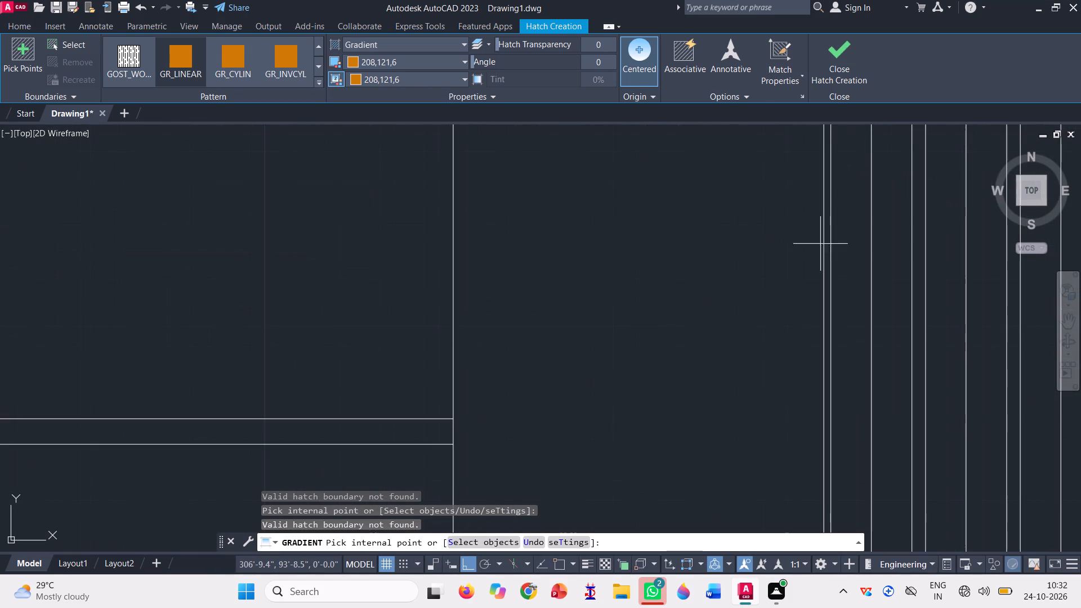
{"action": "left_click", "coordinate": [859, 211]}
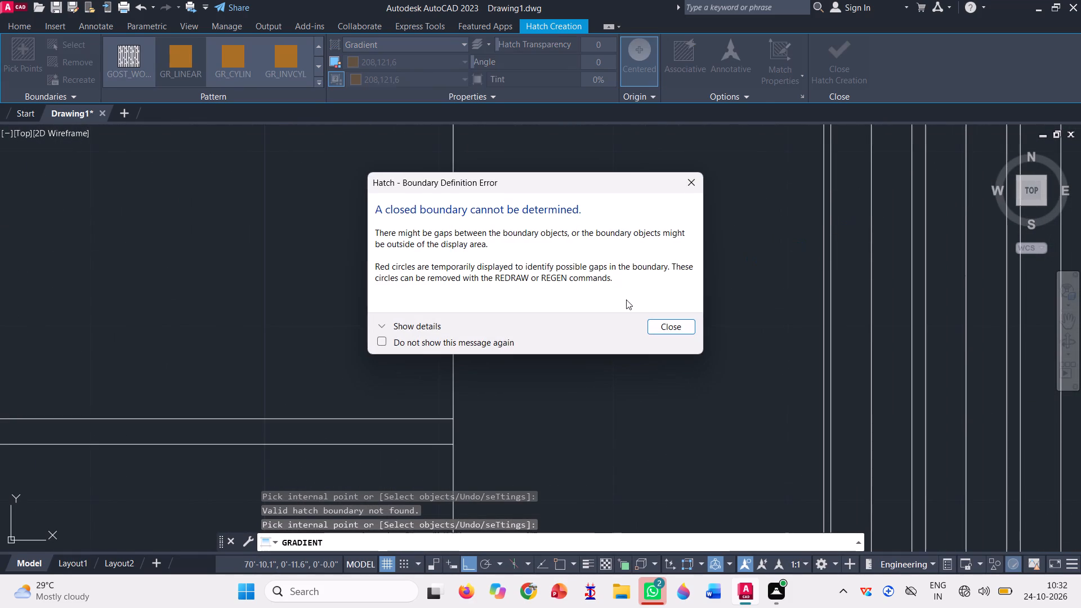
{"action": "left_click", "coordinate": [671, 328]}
Examine the top corners of the duplicate's side-balcony slats for boundary gaps and leave the gradient command.
{"action": "scroll", "coordinate": [636, 342], "scroll_direction": "down", "scroll_amount": 5}
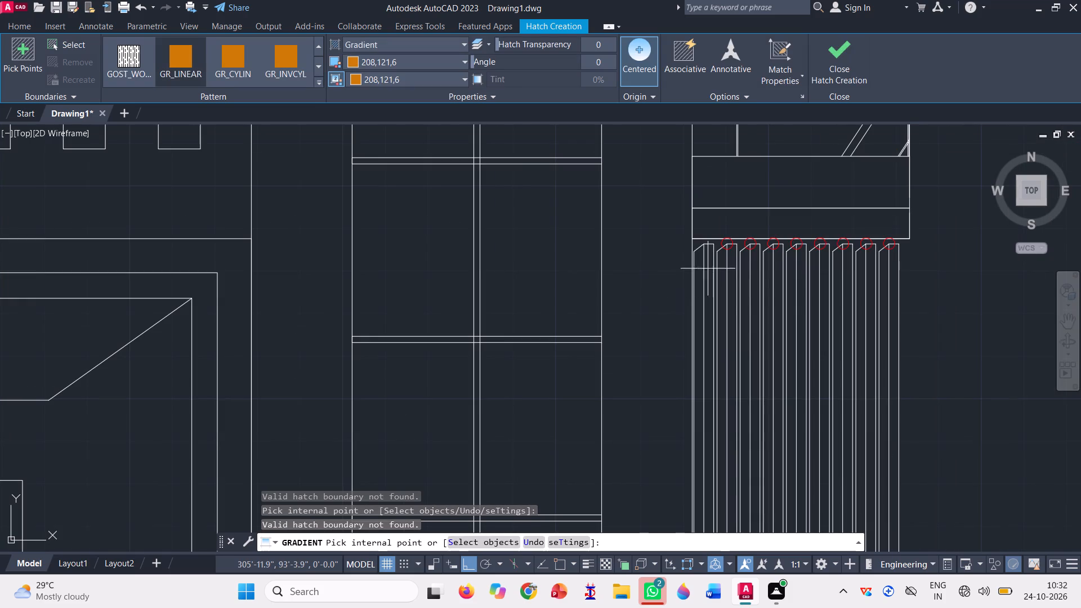
{"action": "scroll", "coordinate": [778, 239], "scroll_direction": "up", "scroll_amount": 3}
{"action": "scroll", "coordinate": [611, 252], "scroll_direction": "up", "scroll_amount": 4}
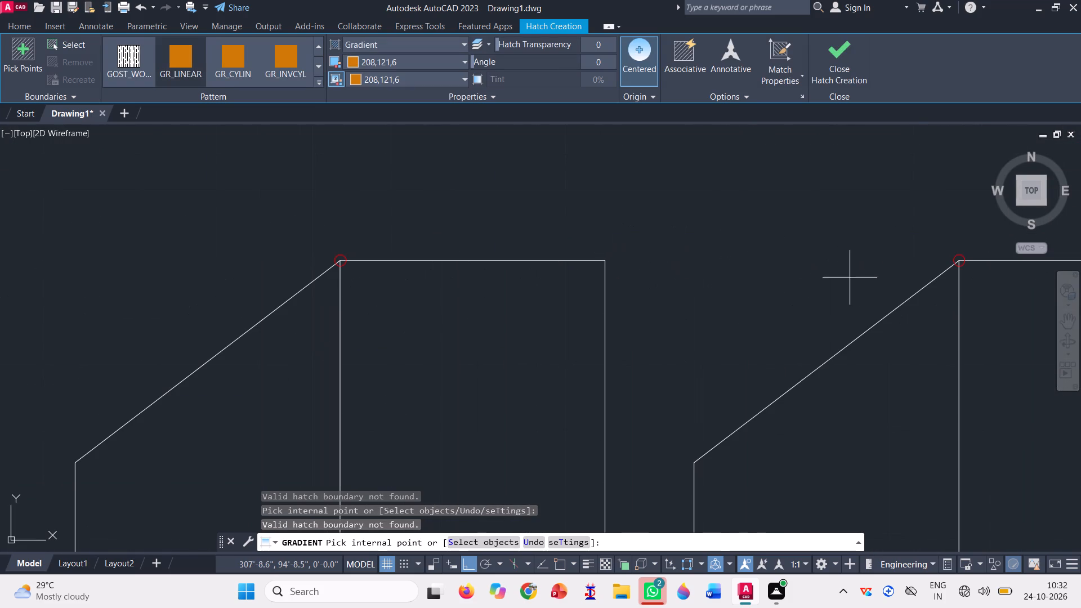
{"action": "scroll", "coordinate": [1007, 248], "scroll_direction": "up", "scroll_amount": 7}
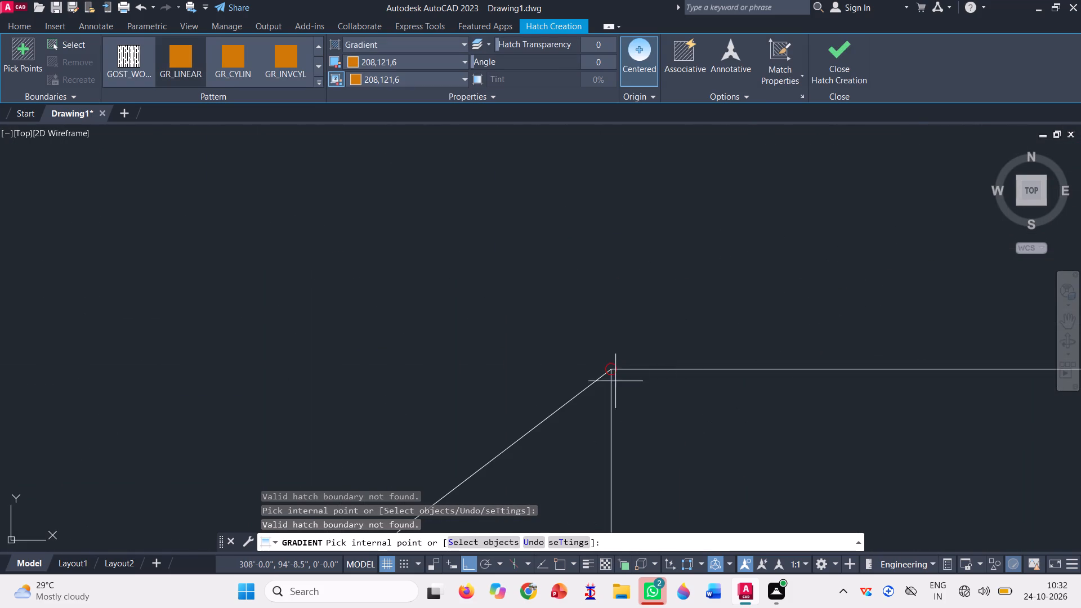
{"action": "scroll", "coordinate": [615, 381], "scroll_direction": "up", "scroll_amount": 4}
{"action": "scroll", "coordinate": [560, 316], "scroll_direction": "up", "scroll_amount": 3}
{"action": "scroll", "coordinate": [697, 261], "scroll_direction": "up", "scroll_amount": 3}
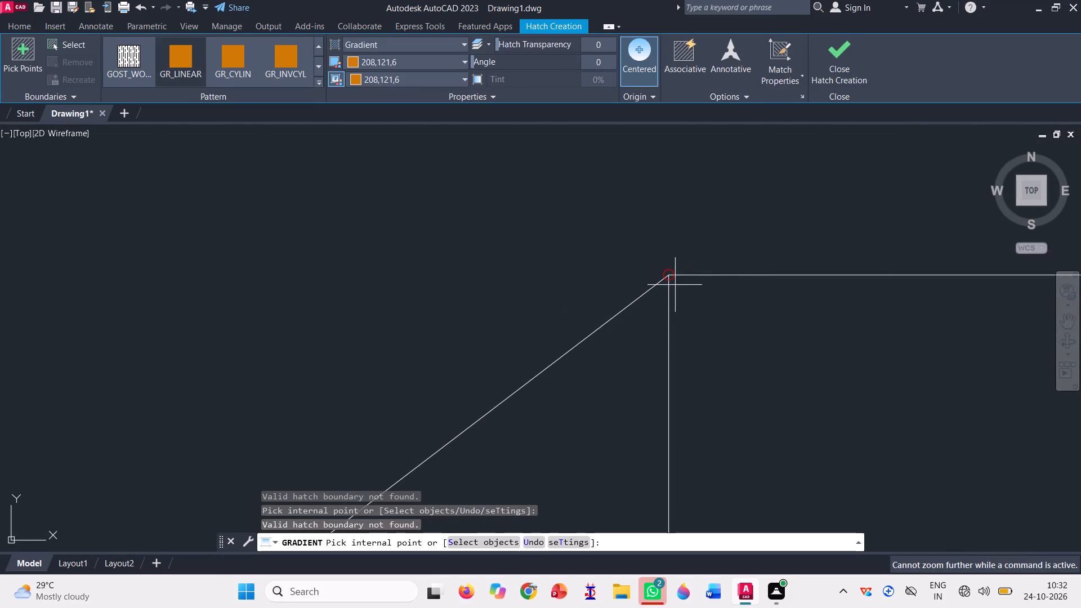
{"action": "key", "text": "Escape"}
Try to extend the last side-balcony slat's top lines in the duplicate elevation to close its marked corner gap.
{"action": "scroll", "coordinate": [638, 263], "scroll_direction": "down", "scroll_amount": 18}
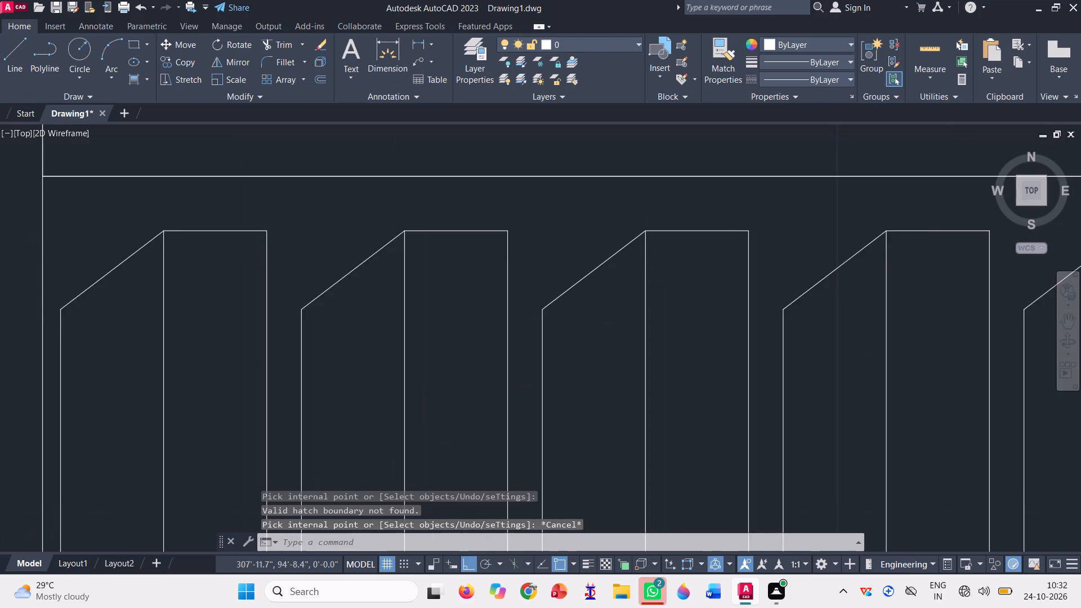
{"action": "scroll", "coordinate": [646, 230], "scroll_direction": "down", "scroll_amount": 4}
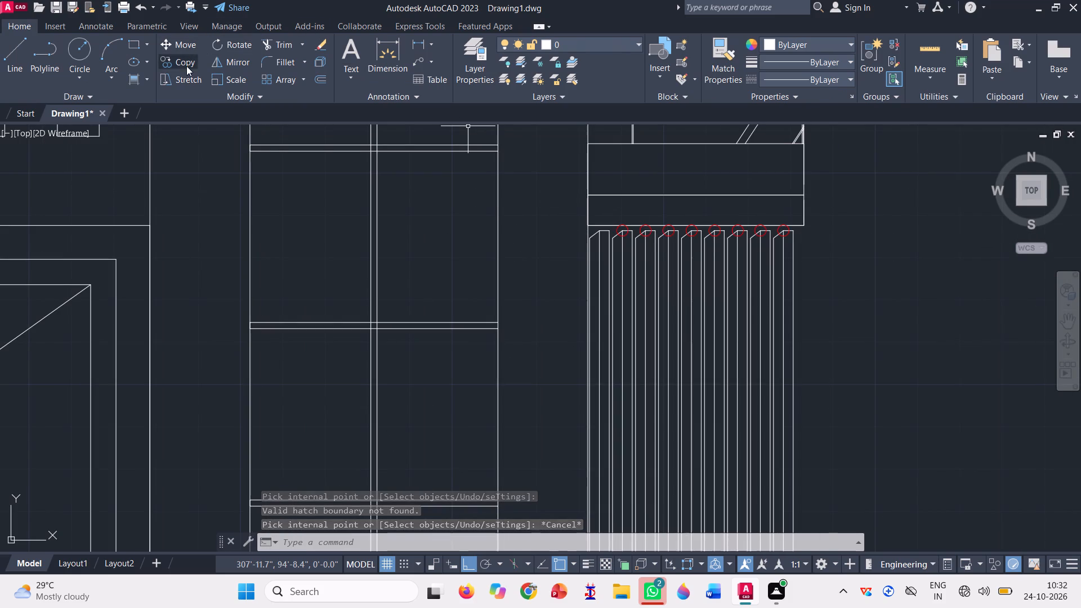
{"action": "left_click", "coordinate": [300, 44]}
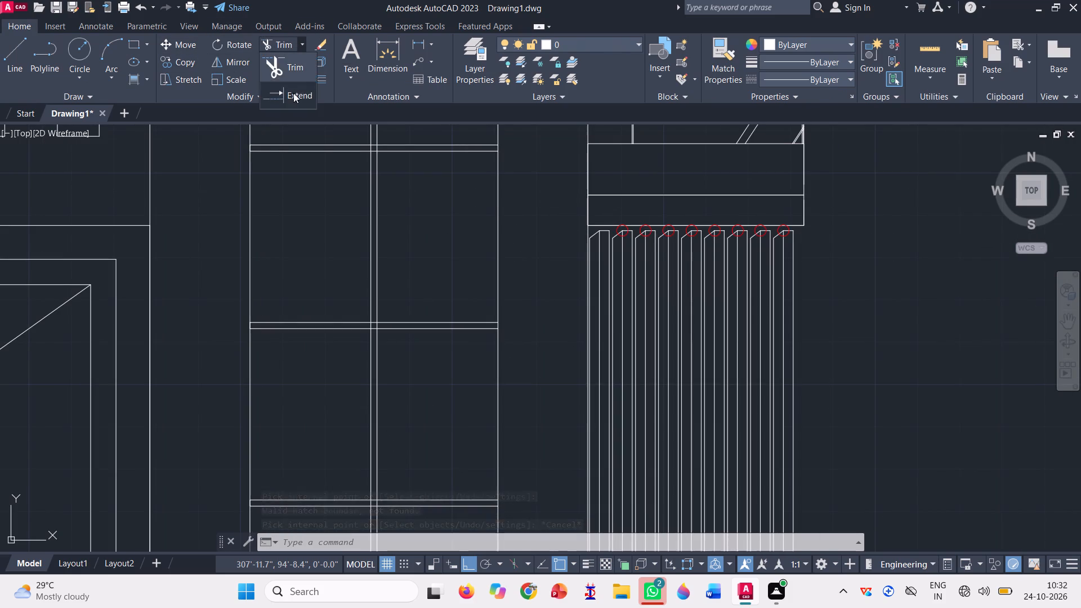
{"action": "left_click", "coordinate": [293, 94]}
{"action": "left_click", "coordinate": [802, 258]}
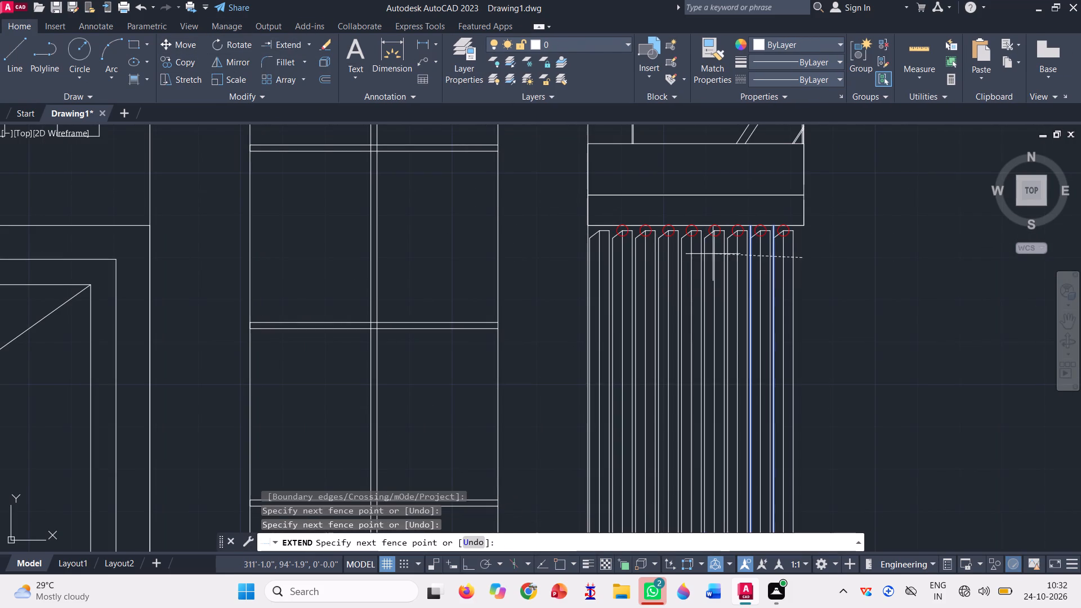
{"action": "left_click", "coordinate": [848, 270]}
{"action": "scroll", "coordinate": [793, 234], "scroll_direction": "up", "scroll_amount": 3}
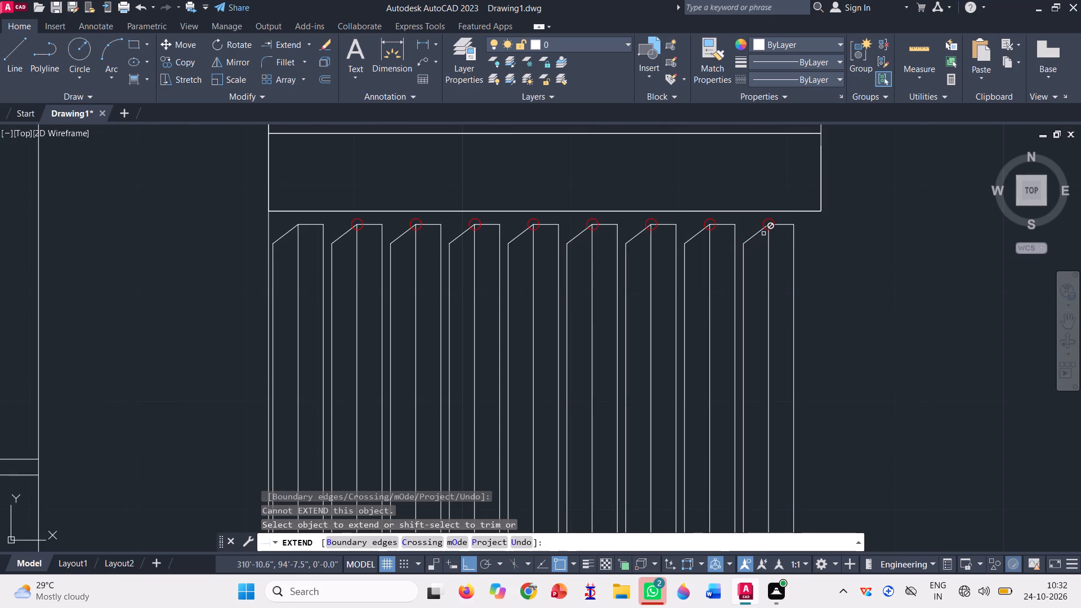
{"action": "left_click", "coordinate": [770, 240]}
{"action": "left_click", "coordinate": [769, 239]}
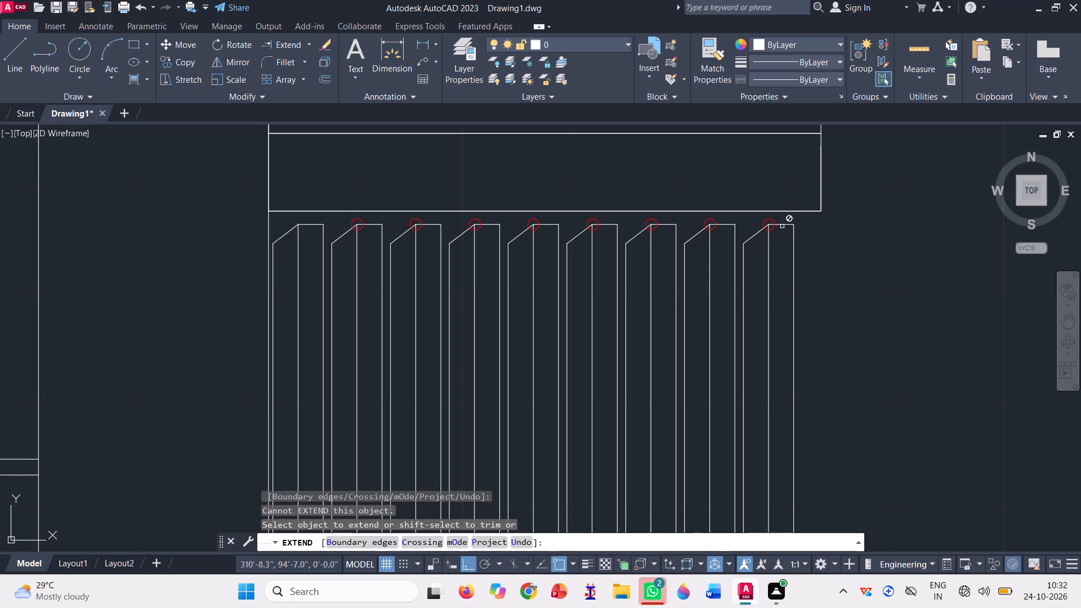
{"action": "left_click", "coordinate": [782, 226]}
{"action": "scroll", "coordinate": [781, 218], "scroll_direction": "up", "scroll_amount": 5}
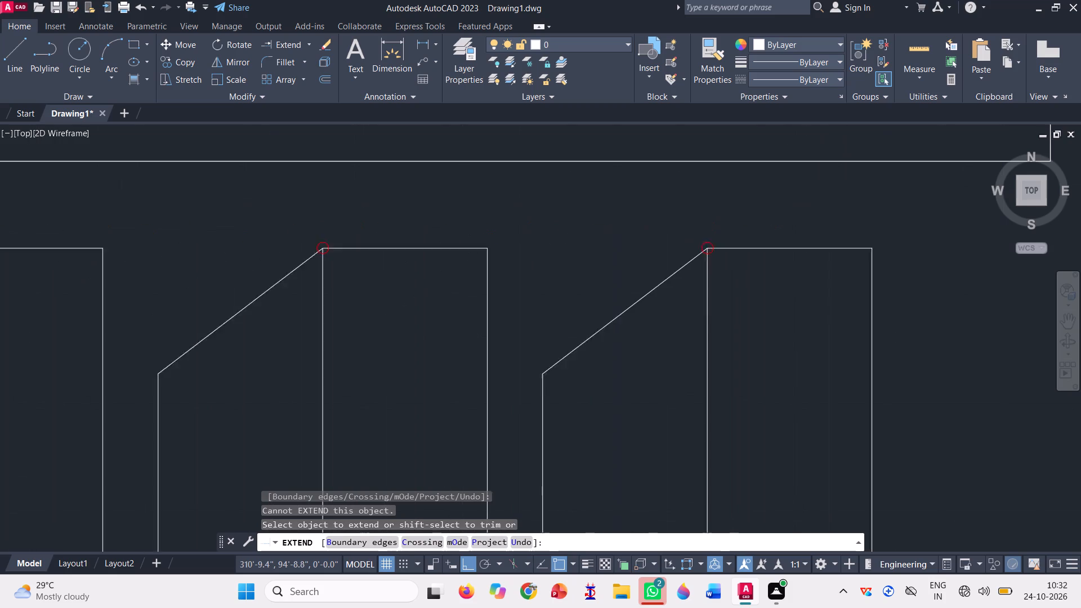
{"action": "scroll", "coordinate": [767, 225], "scroll_direction": "up", "scroll_amount": 1}
{"action": "scroll", "coordinate": [601, 289], "scroll_direction": "up", "scroll_amount": 3}
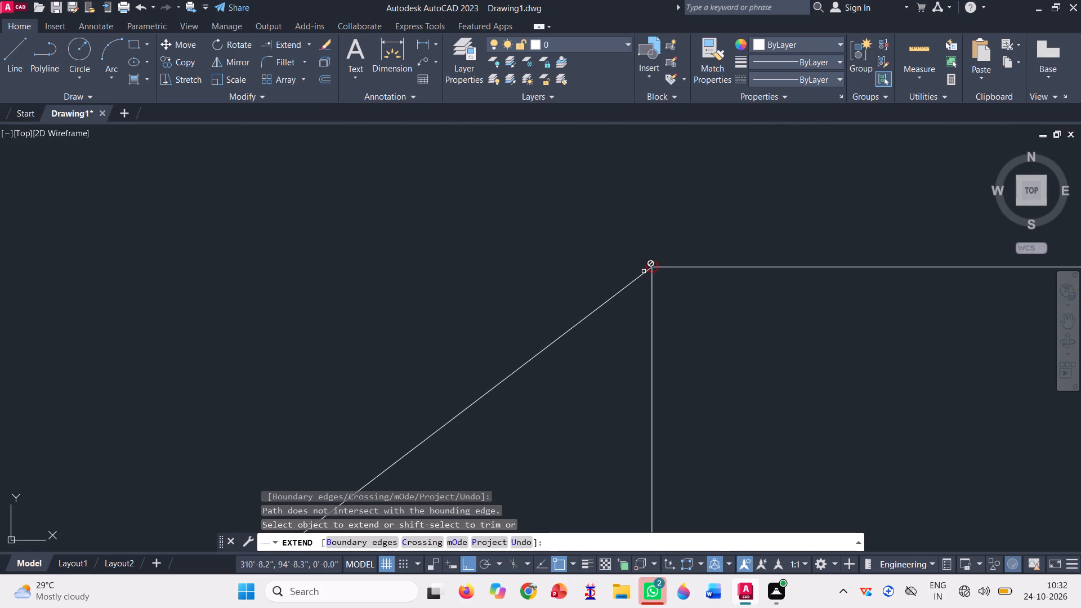
{"action": "left_click", "coordinate": [644, 271]}
{"action": "scroll", "coordinate": [636, 257], "scroll_direction": "down", "scroll_amount": 10}
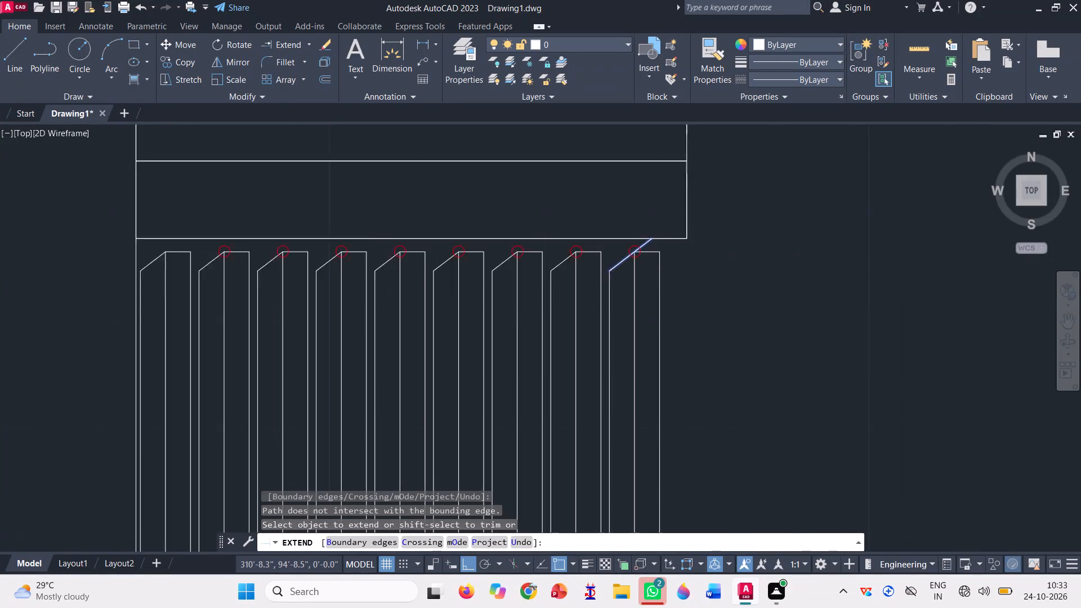
{"action": "key", "text": "Escape"}
Copy the duplicate side balcony's vertical slat lines into the empty space beside the elevation.
{"action": "scroll", "coordinate": [548, 237], "scroll_direction": "down", "scroll_amount": 3}
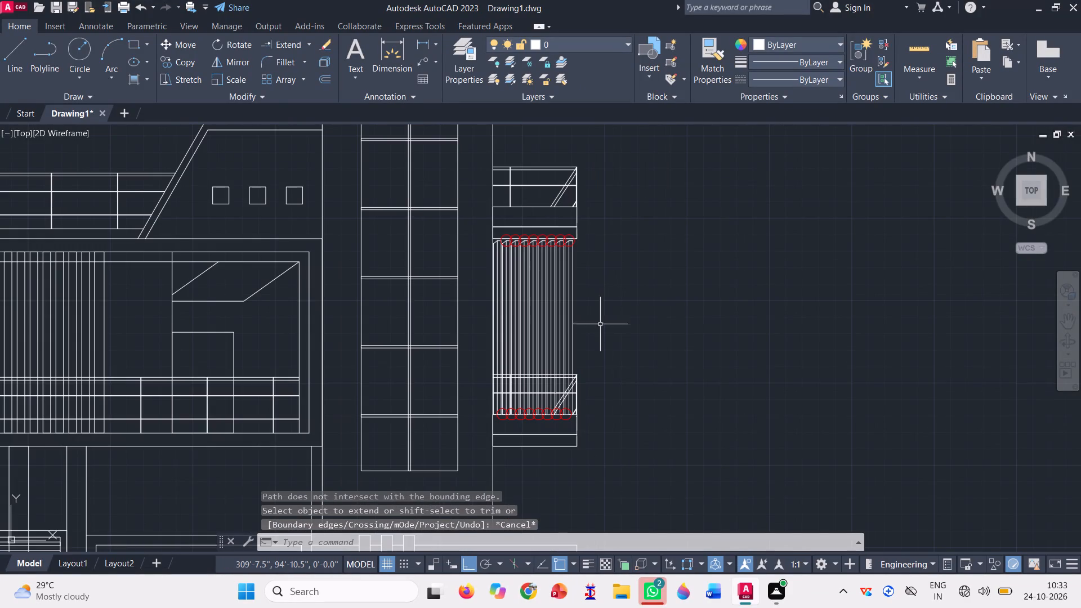
{"action": "left_click", "coordinate": [594, 331]}
{"action": "scroll", "coordinate": [504, 305], "scroll_direction": "up", "scroll_amount": 4}
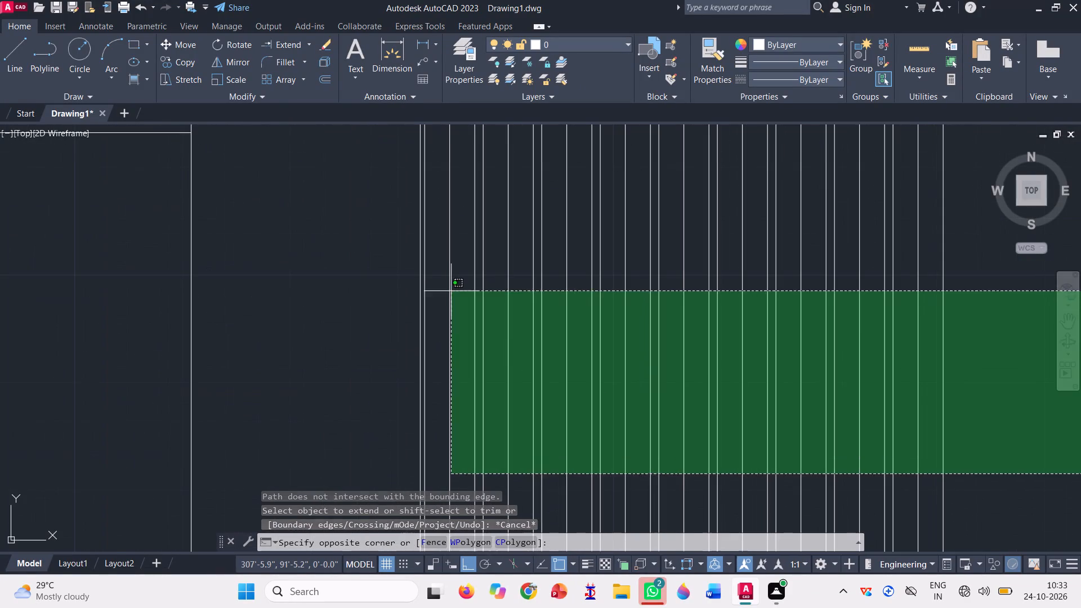
{"action": "left_click", "coordinate": [441, 285]}
{"action": "scroll", "coordinate": [505, 287], "scroll_direction": "down", "scroll_amount": 3}
{"action": "scroll", "coordinate": [493, 234], "scroll_direction": "up", "scroll_amount": 4}
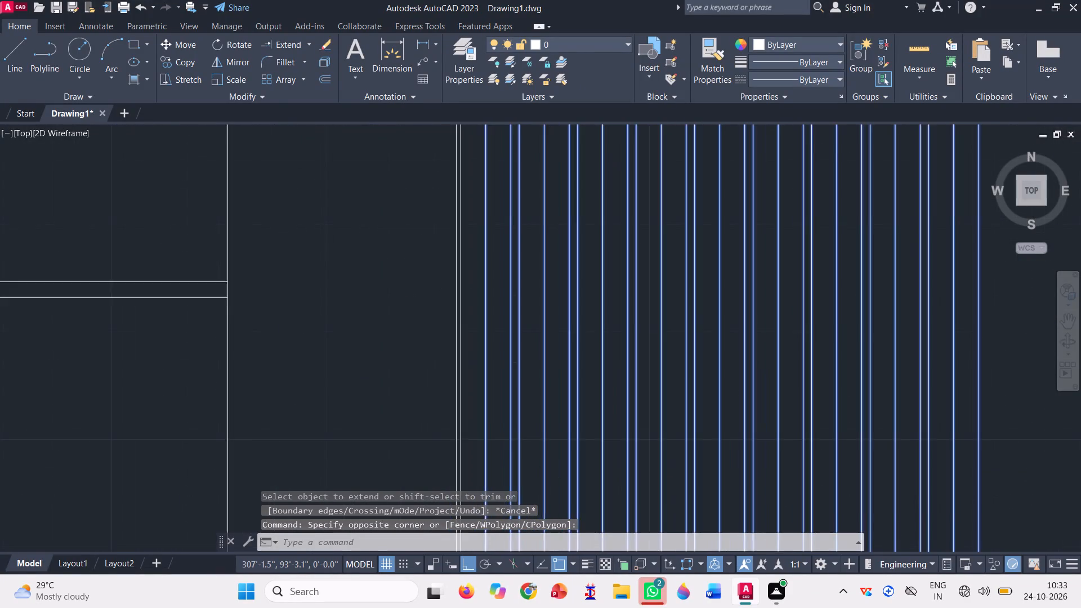
{"action": "left_click", "coordinate": [455, 272]}
{"action": "left_click", "coordinate": [436, 258]}
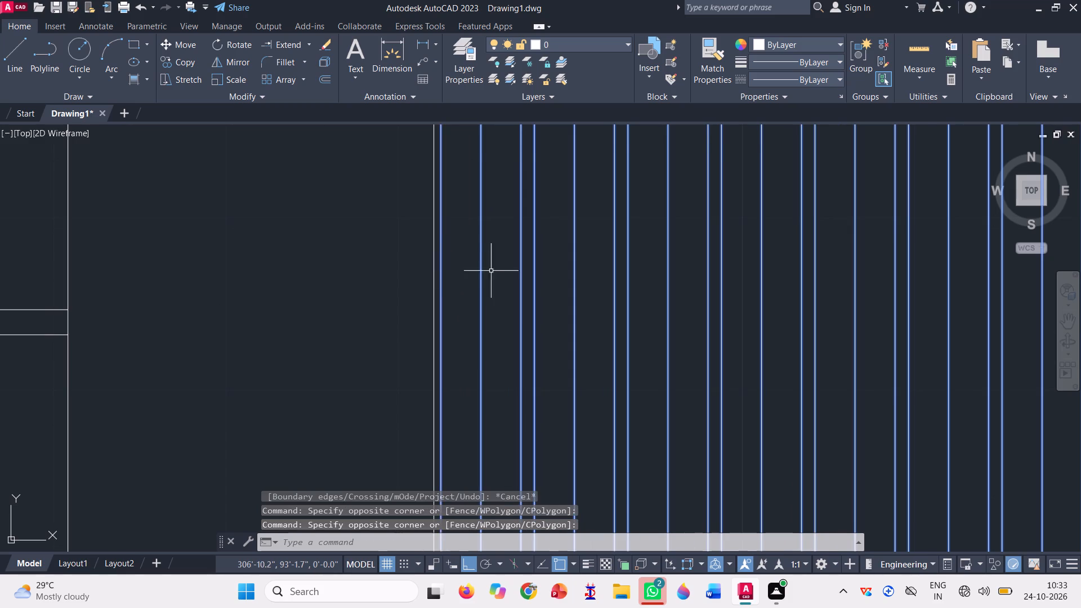
{"action": "scroll", "coordinate": [493, 271], "scroll_direction": "down", "scroll_amount": 4}
{"action": "type", "text": "co"}
{"action": "key", "text": "space"}
{"action": "left_click", "coordinate": [592, 312]}
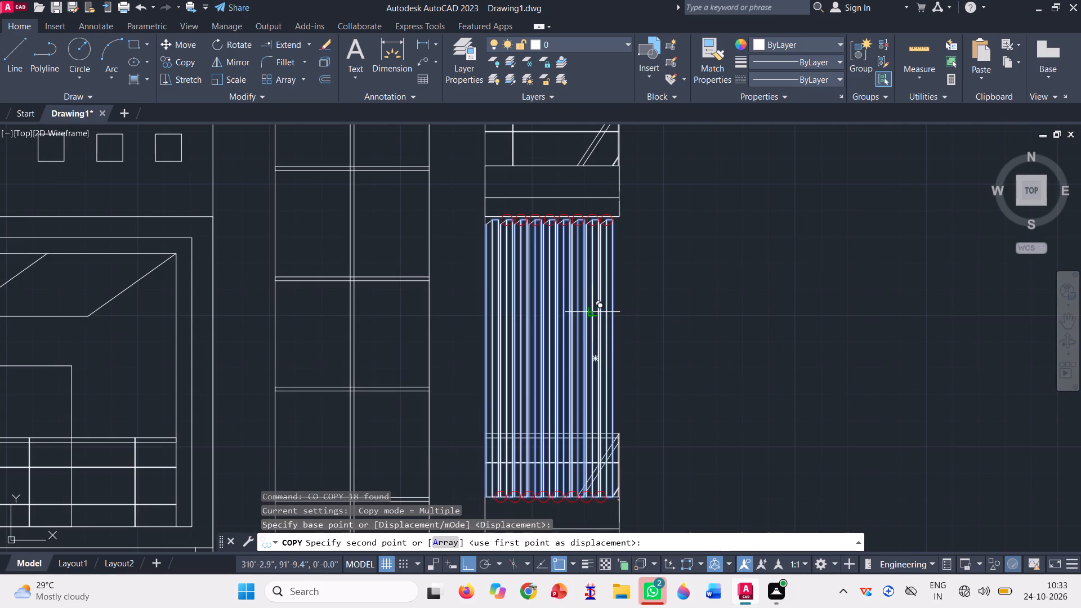
{"action": "scroll", "coordinate": [592, 312], "scroll_direction": "down", "scroll_amount": 3}
{"action": "left_click", "coordinate": [775, 297]}
{"action": "key", "text": "Escape"}
Draw a straight line along the bottom ends of the copied slats, from the first slat line to the last.
{"action": "scroll", "coordinate": [818, 346], "scroll_direction": "up", "scroll_amount": 3}
{"action": "scroll", "coordinate": [603, 348], "scroll_direction": "down", "scroll_amount": 1}
{"action": "scroll", "coordinate": [629, 388], "scroll_direction": "up", "scroll_amount": 3}
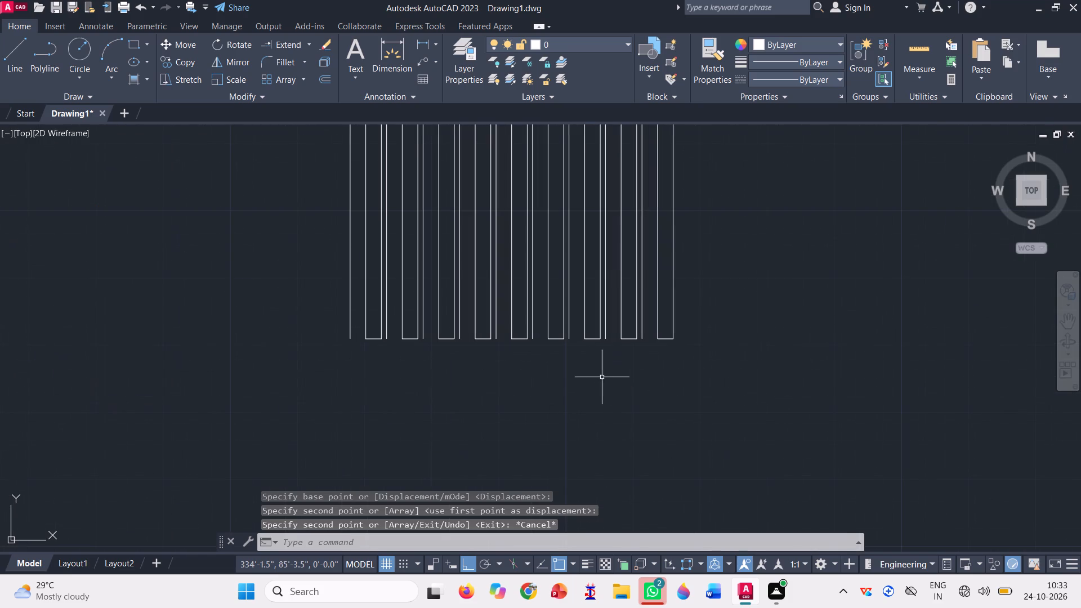
{"action": "key", "text": "l"}
{"action": "key", "text": "Return"}
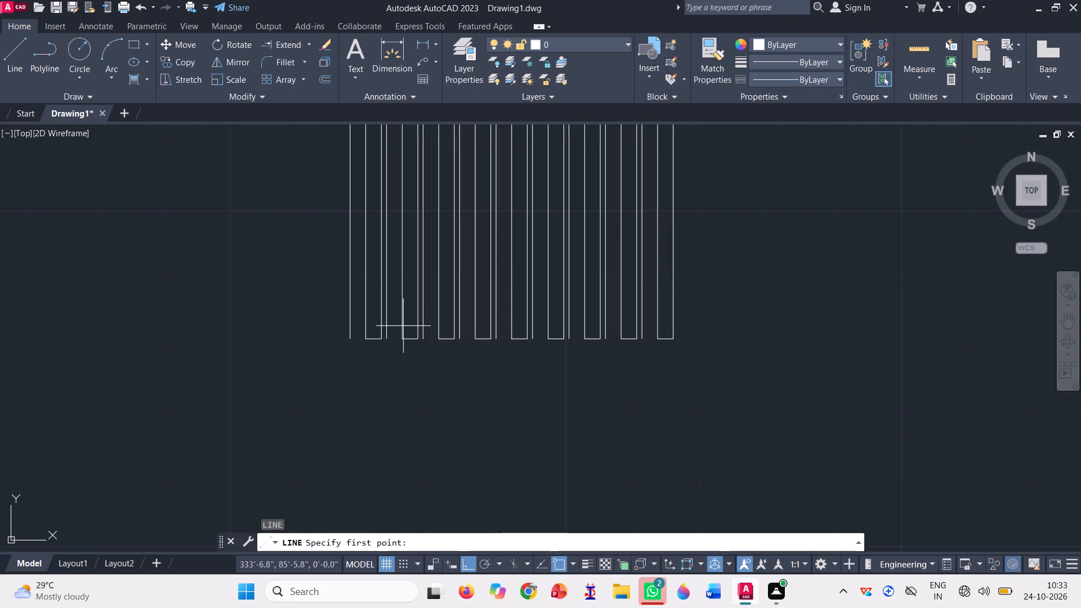
{"action": "scroll", "coordinate": [377, 336], "scroll_direction": "up", "scroll_amount": 3}
{"action": "left_click", "coordinate": [270, 342]}
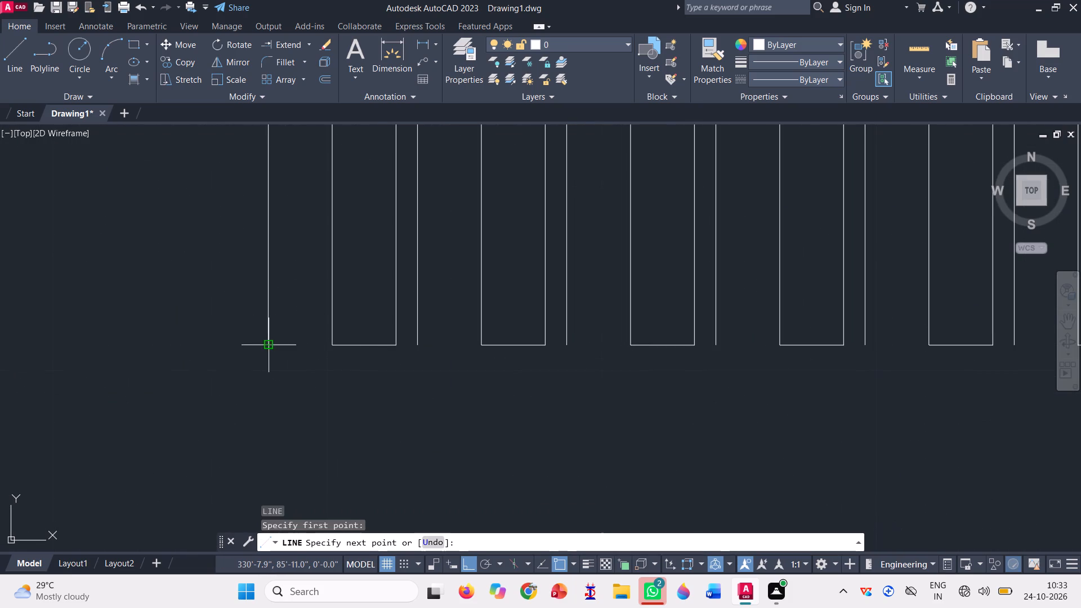
{"action": "scroll", "coordinate": [609, 343], "scroll_direction": "down", "scroll_amount": 1}
{"action": "scroll", "coordinate": [666, 342], "scroll_direction": "down", "scroll_amount": 2}
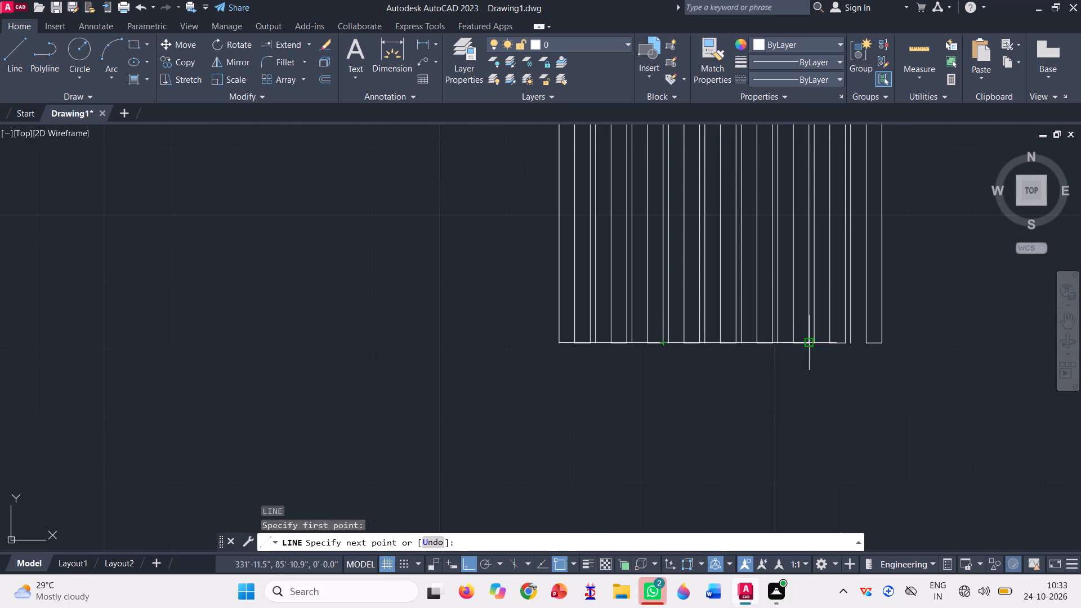
{"action": "left_click", "coordinate": [883, 341]}
{"action": "key", "text": "space"}
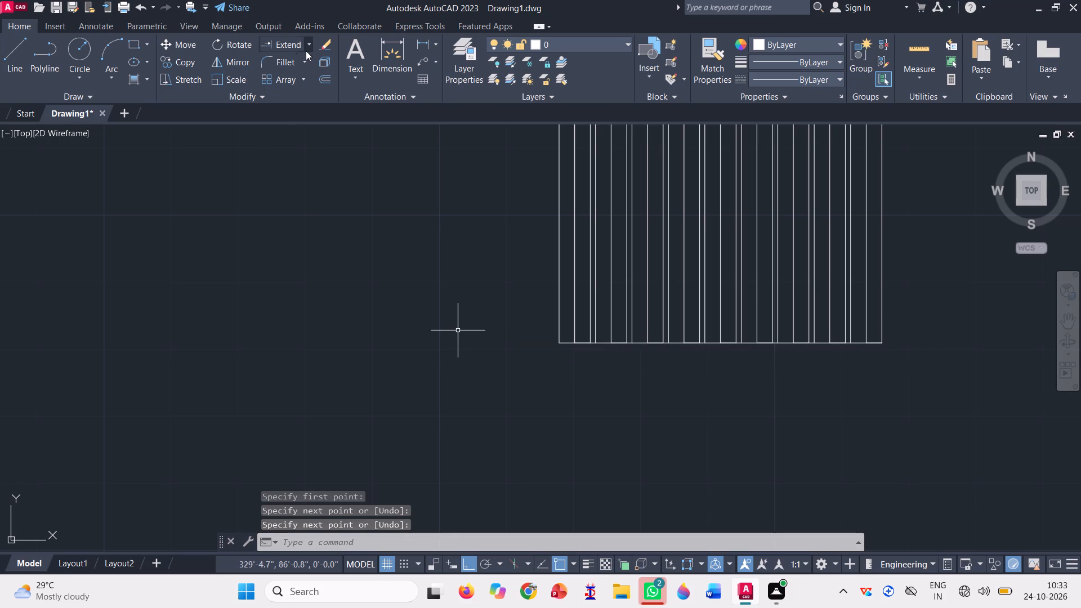
Trim the new bottom line out of the first four gaps between the copied slats.
{"action": "left_click", "coordinate": [306, 50]}
{"action": "left_click", "coordinate": [301, 67]}
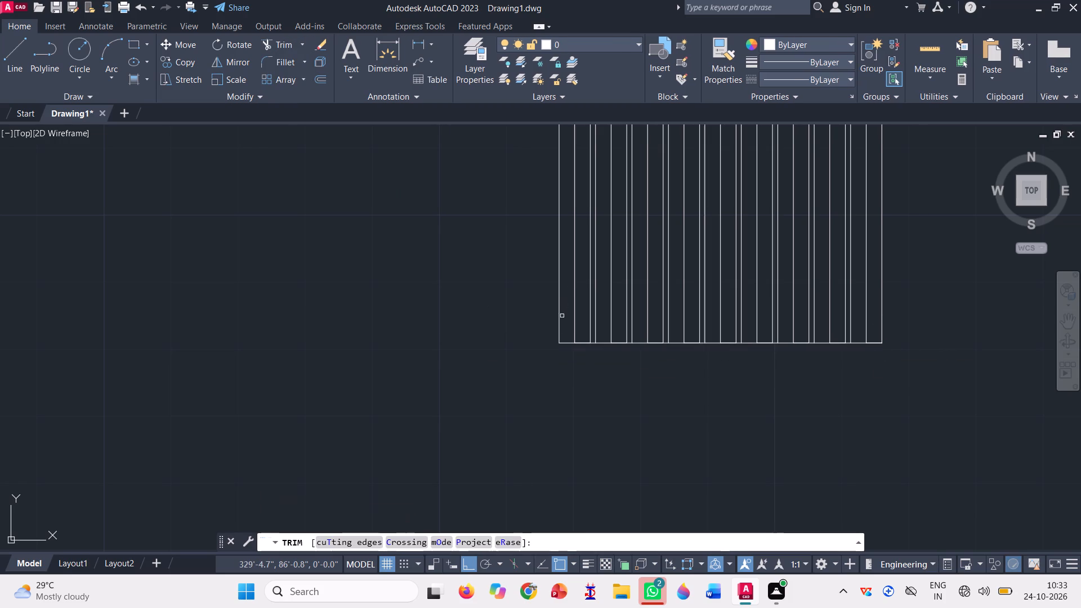
{"action": "scroll", "coordinate": [567, 331], "scroll_direction": "up", "scroll_amount": 2}
{"action": "left_click", "coordinate": [634, 352]}
{"action": "left_click", "coordinate": [624, 381]}
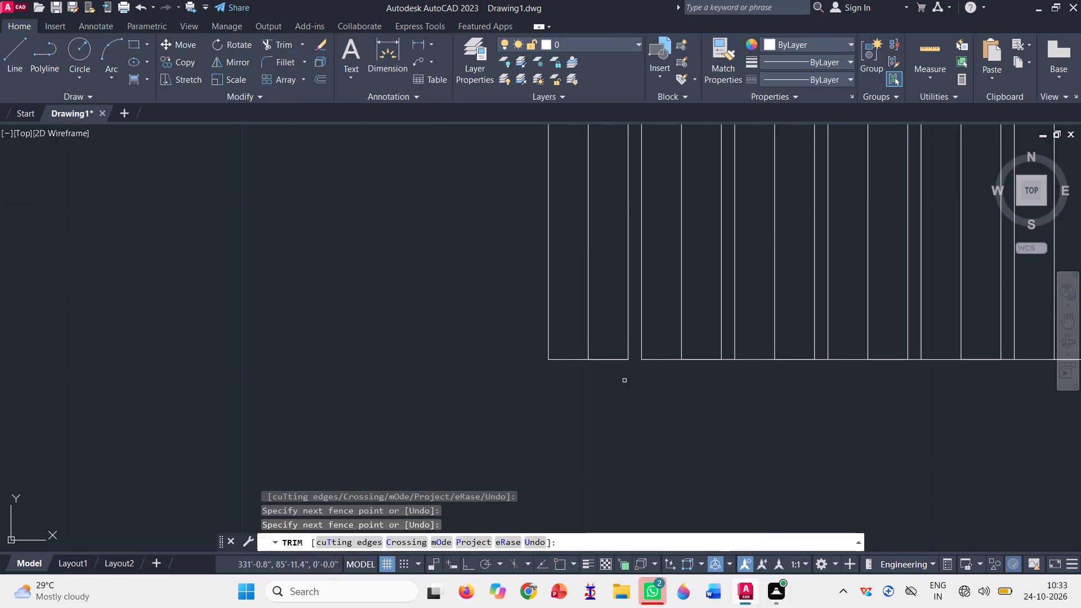
{"action": "left_click", "coordinate": [607, 359]}
{"action": "scroll", "coordinate": [601, 374], "scroll_direction": "down", "scroll_amount": 2}
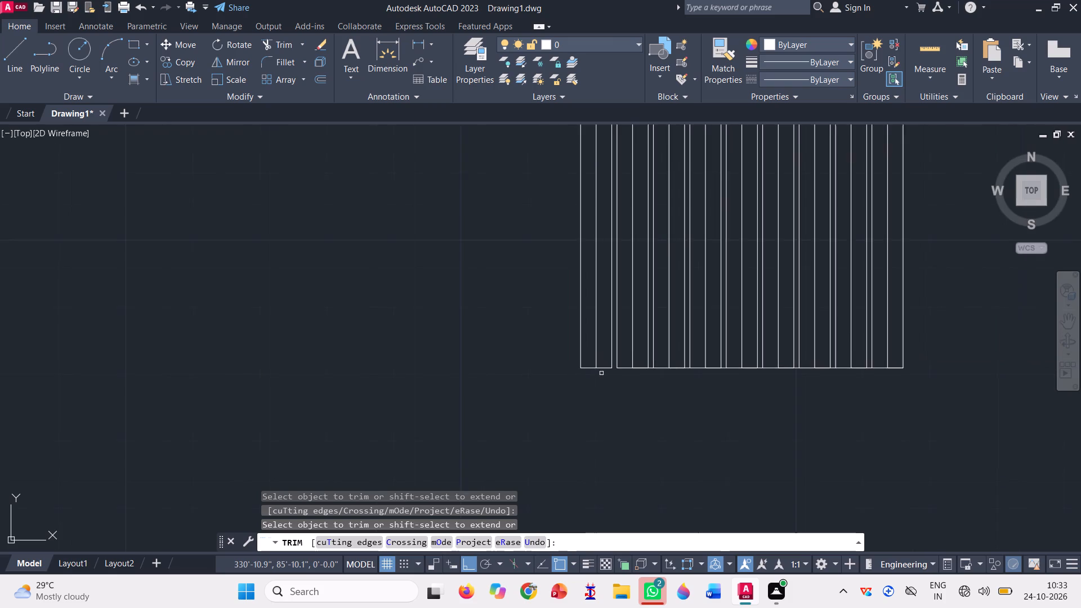
{"action": "scroll", "coordinate": [601, 371], "scroll_direction": "down", "scroll_amount": 1}
{"action": "scroll", "coordinate": [648, 378], "scroll_direction": "up", "scroll_amount": 3}
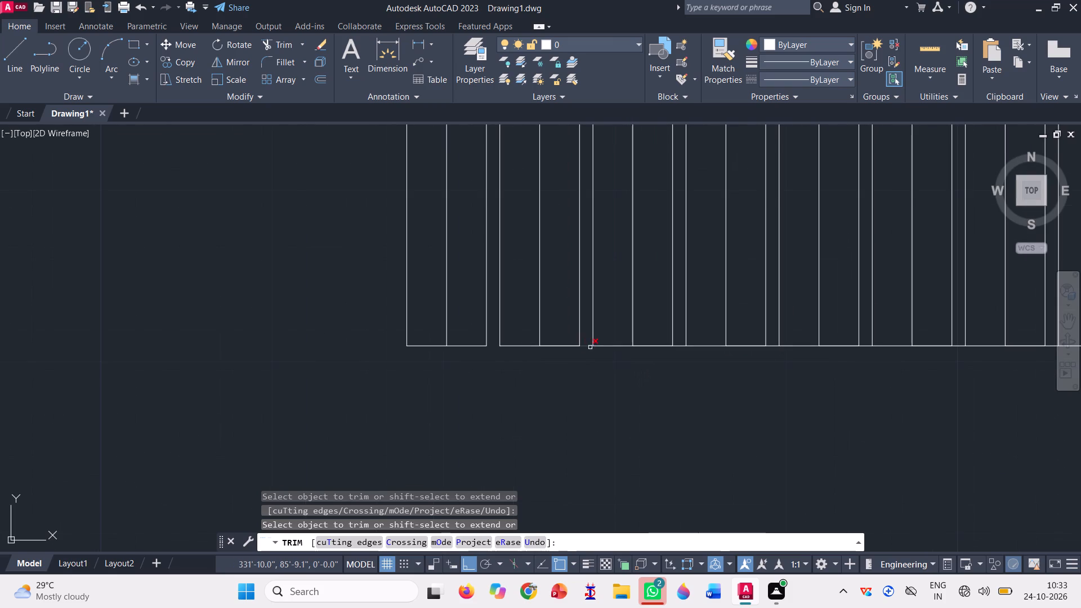
{"action": "left_click", "coordinate": [586, 344]}
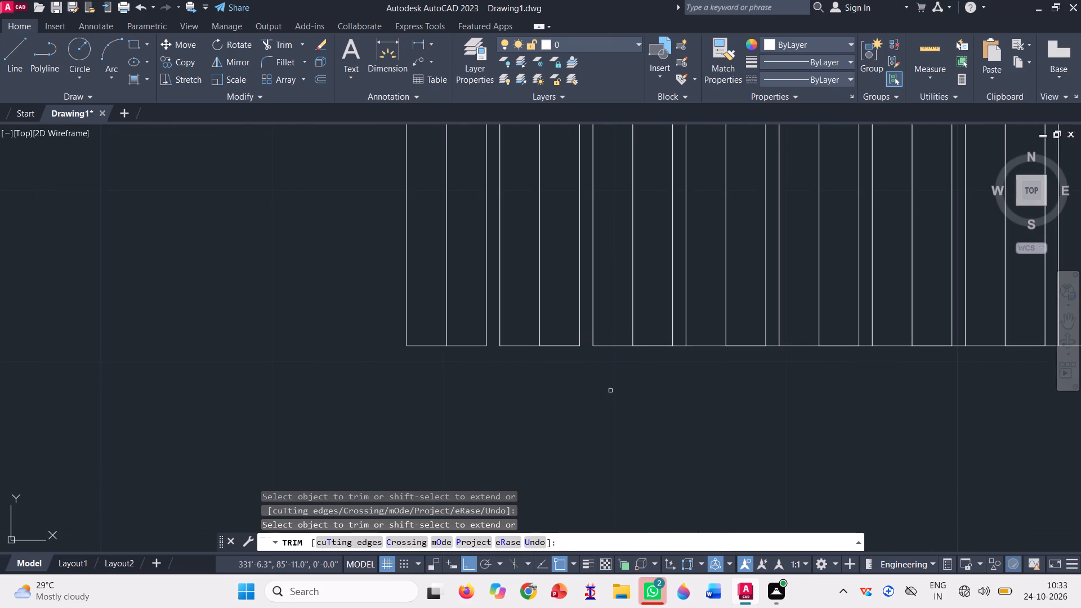
{"action": "scroll", "coordinate": [687, 339], "scroll_direction": "up", "scroll_amount": 2}
{"action": "left_click", "coordinate": [660, 348]}
{"action": "left_click", "coordinate": [665, 383]}
{"action": "scroll", "coordinate": [665, 383], "scroll_direction": "down", "scroll_amount": 2}
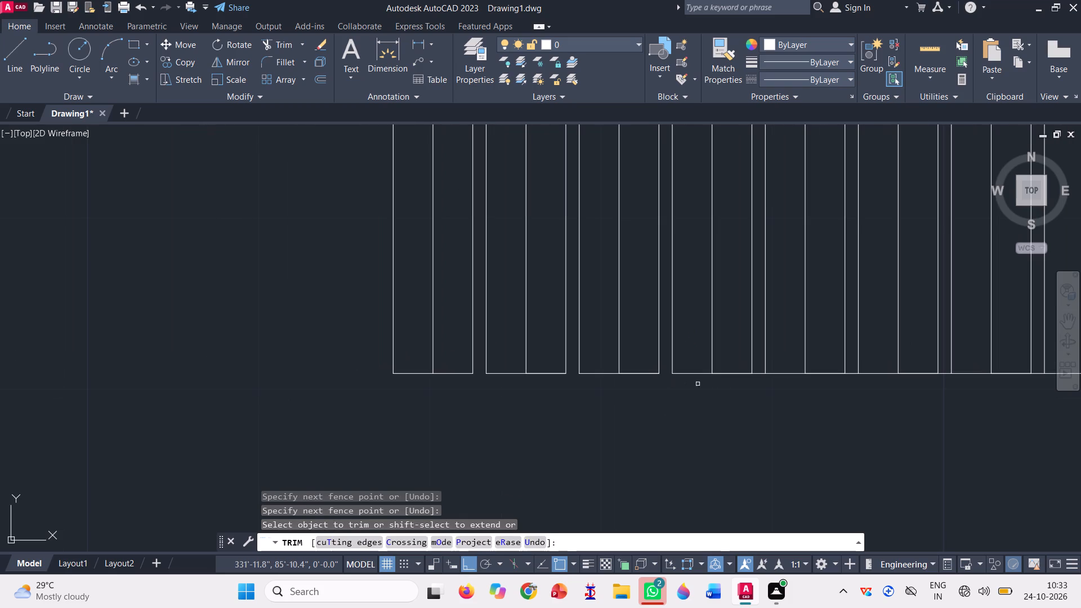
{"action": "left_click", "coordinate": [759, 374]}
{"action": "scroll", "coordinate": [647, 400], "scroll_direction": "down", "scroll_amount": 4}
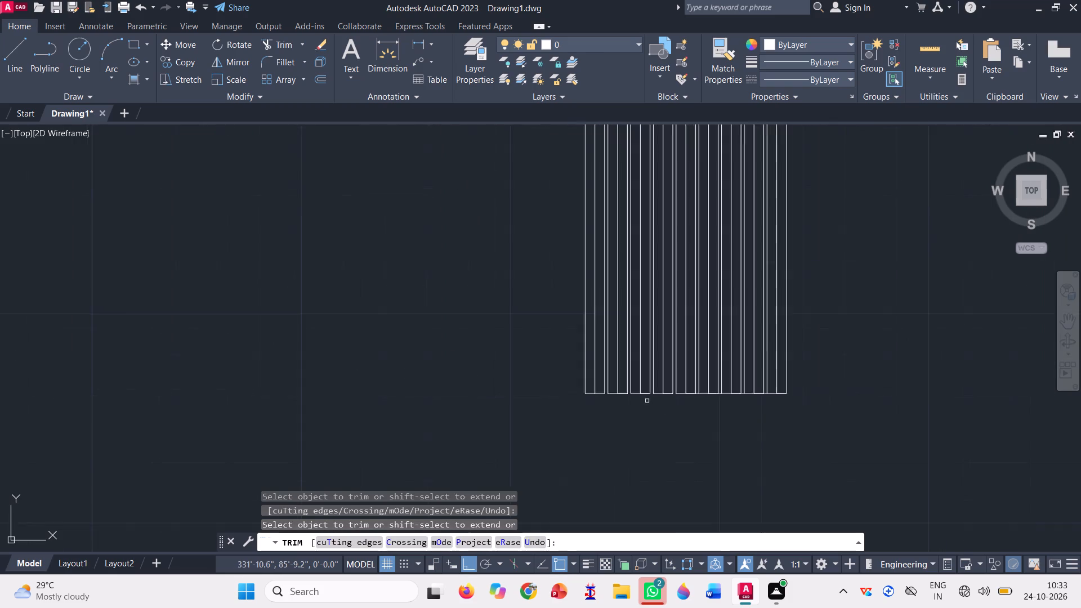
{"action": "scroll", "coordinate": [649, 410], "scroll_direction": "down", "scroll_amount": 1}
{"action": "key", "text": "Escape"}
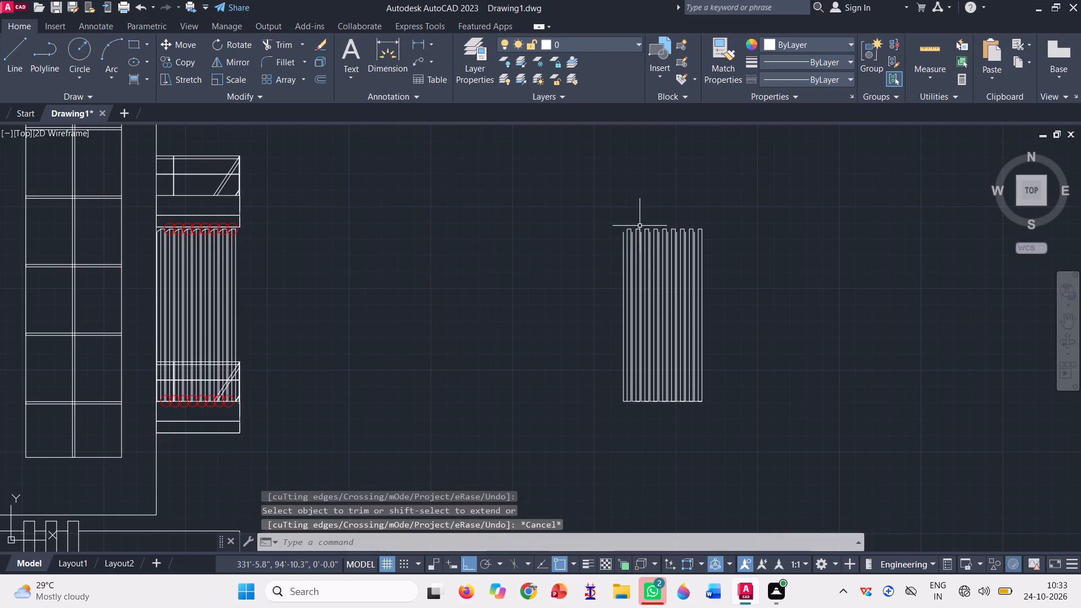
Draw the first copied slat's sloped top edge and continue the line down its middle to the bottom edge.
{"action": "scroll", "coordinate": [640, 226], "scroll_direction": "up", "scroll_amount": 3}
{"action": "key", "text": "l"}
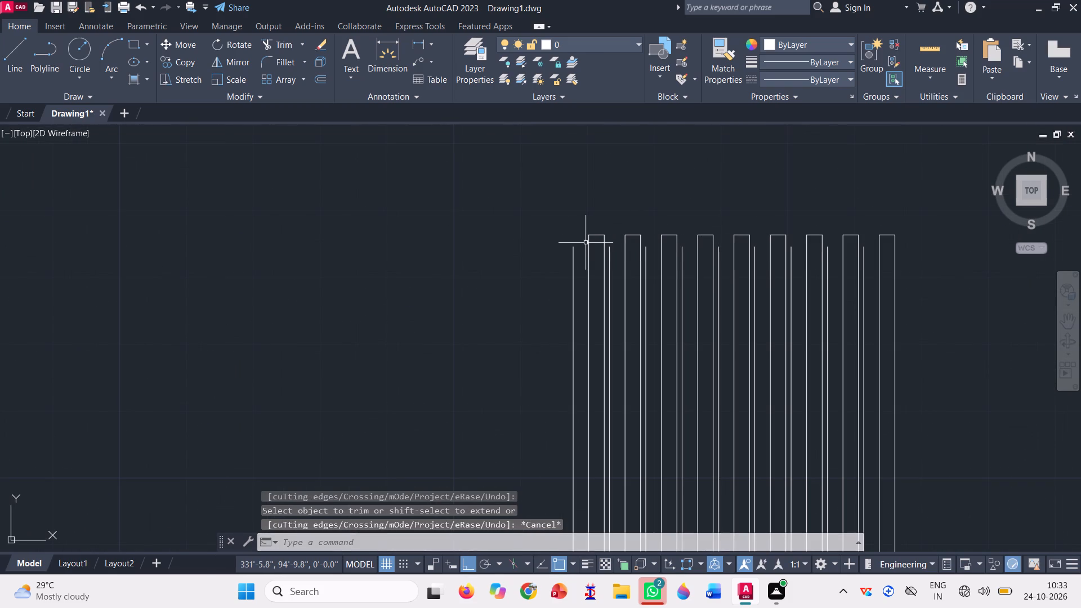
{"action": "key", "text": "Return"}
{"action": "scroll", "coordinate": [585, 243], "scroll_direction": "up", "scroll_amount": 3}
{"action": "left_click", "coordinate": [542, 254]}
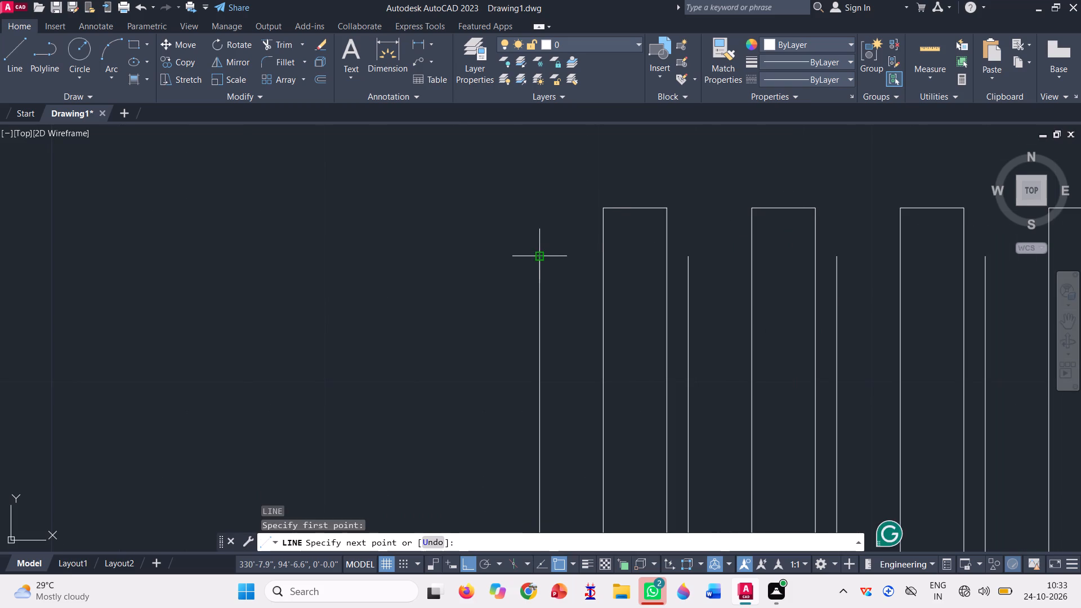
{"action": "left_click", "coordinate": [600, 204]}
{"action": "scroll", "coordinate": [585, 202], "scroll_direction": "down", "scroll_amount": 2}
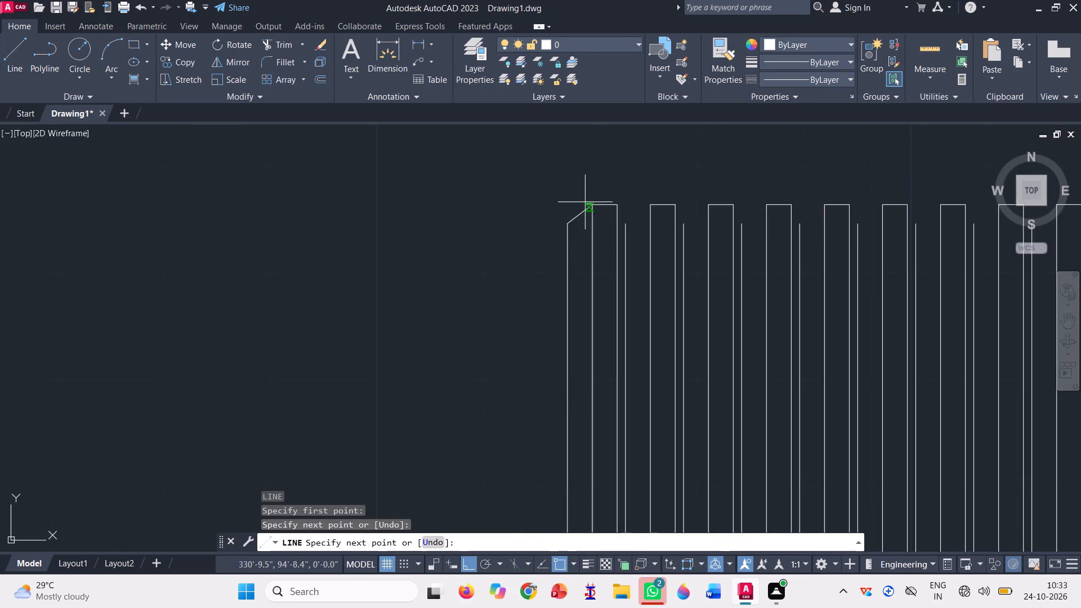
{"action": "scroll", "coordinate": [588, 198], "scroll_direction": "down", "scroll_amount": 3}
{"action": "scroll", "coordinate": [575, 487], "scroll_direction": "up", "scroll_amount": 4}
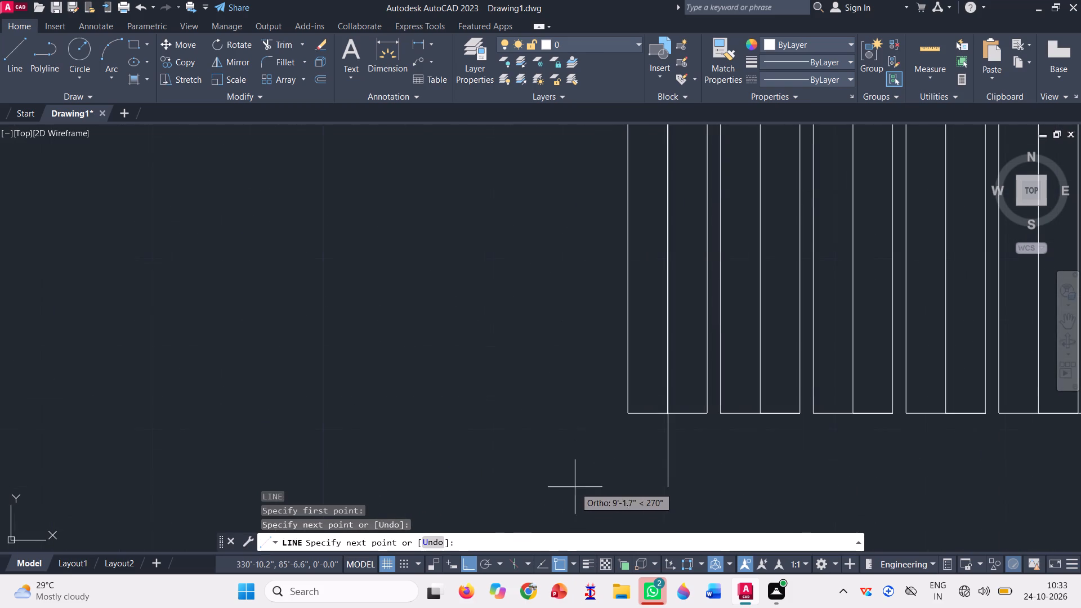
{"action": "left_click", "coordinate": [668, 416]}
{"action": "scroll", "coordinate": [626, 435], "scroll_direction": "down", "scroll_amount": 3}
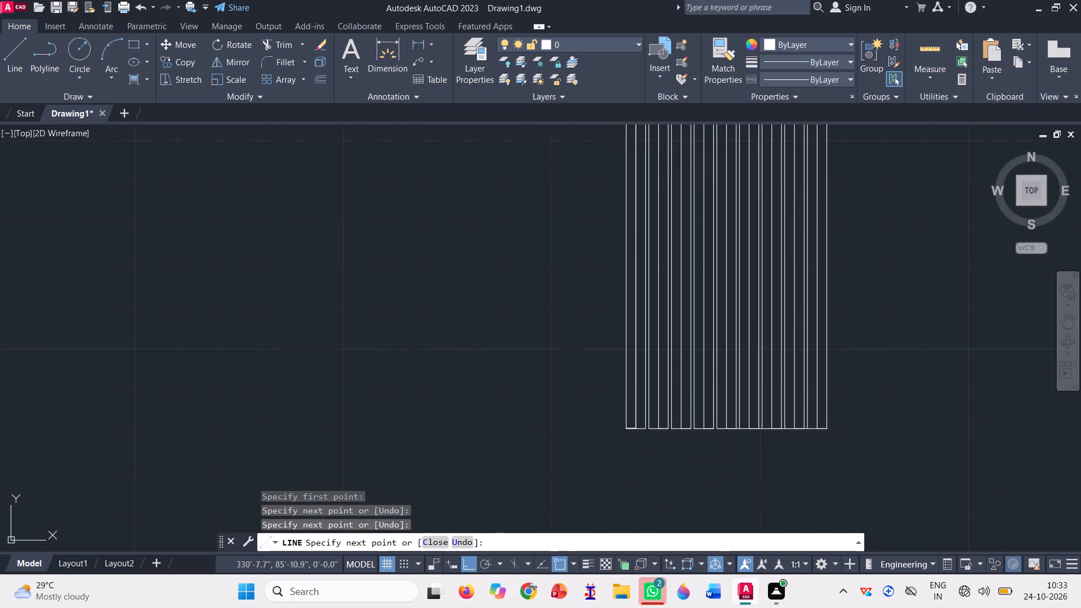
{"action": "key", "text": "space"}
Delete the rectangular outline of the first copied slat, leaving its sloped-top side shape.
{"action": "scroll", "coordinate": [626, 433], "scroll_direction": "down", "scroll_amount": 2}
{"action": "scroll", "coordinate": [643, 258], "scroll_direction": "up", "scroll_amount": 4}
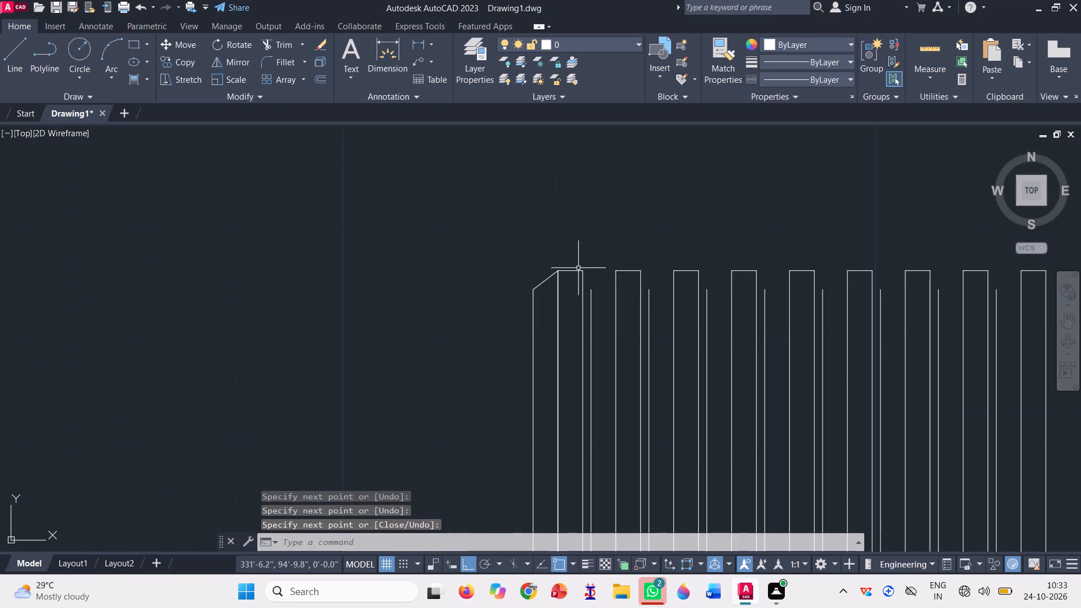
{"action": "left_click", "coordinate": [578, 267]}
{"action": "left_click", "coordinate": [584, 292]}
{"action": "left_click", "coordinate": [580, 283]}
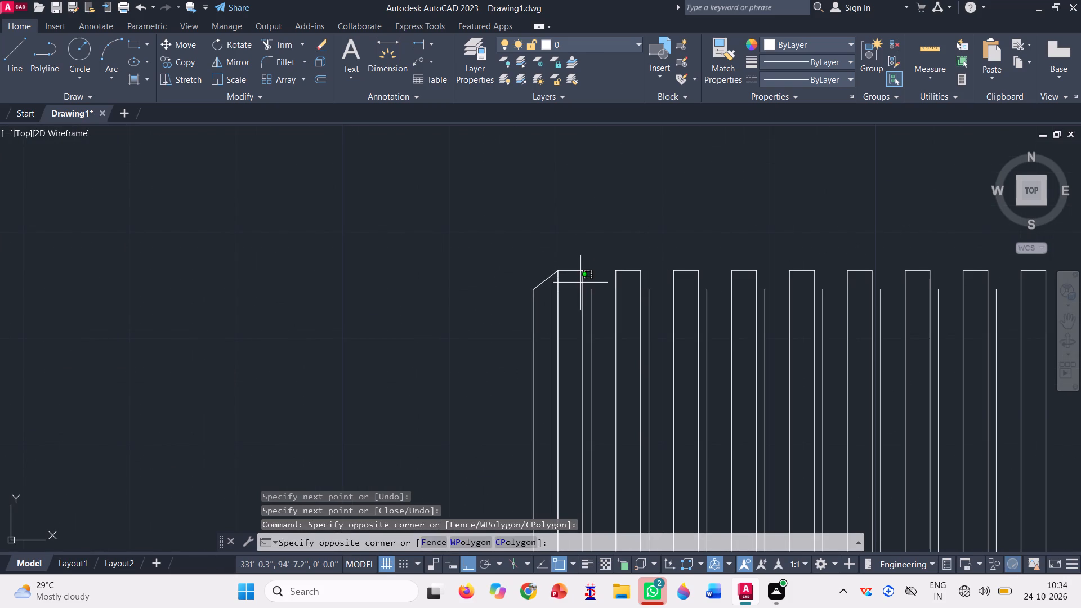
{"action": "left_click", "coordinate": [585, 287]}
{"action": "left_click", "coordinate": [585, 287]}
{"action": "left_click", "coordinate": [578, 285]}
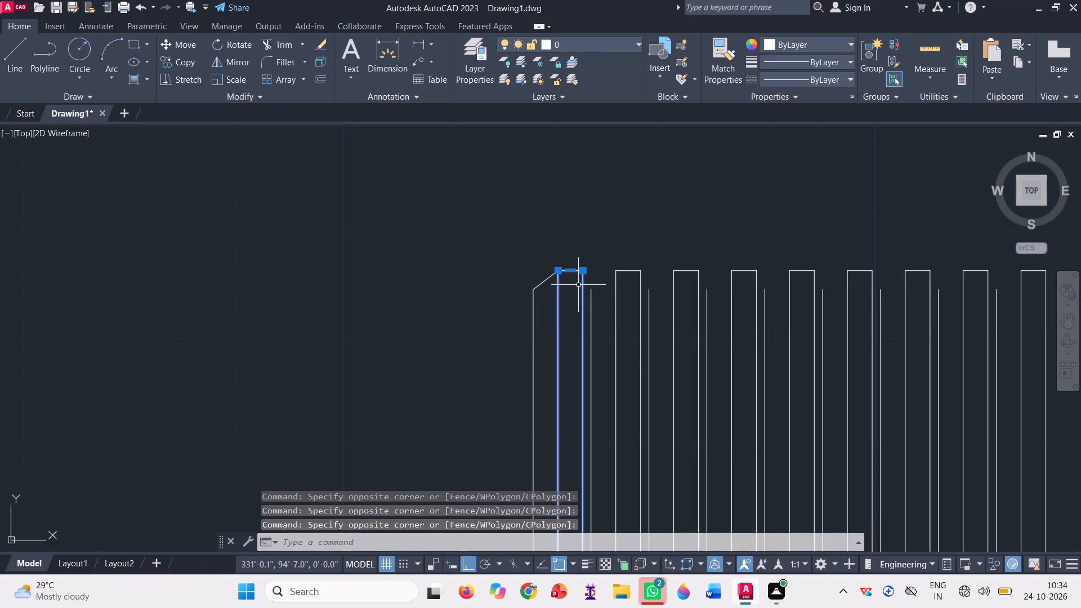
{"action": "key", "text": "Delete"}
Delete all the other copied slats and their bottom line segments beside the first slat shape.
{"action": "scroll", "coordinate": [578, 285], "scroll_direction": "down", "scroll_amount": 5}
{"action": "scroll", "coordinate": [655, 392], "scroll_direction": "up", "scroll_amount": 2}
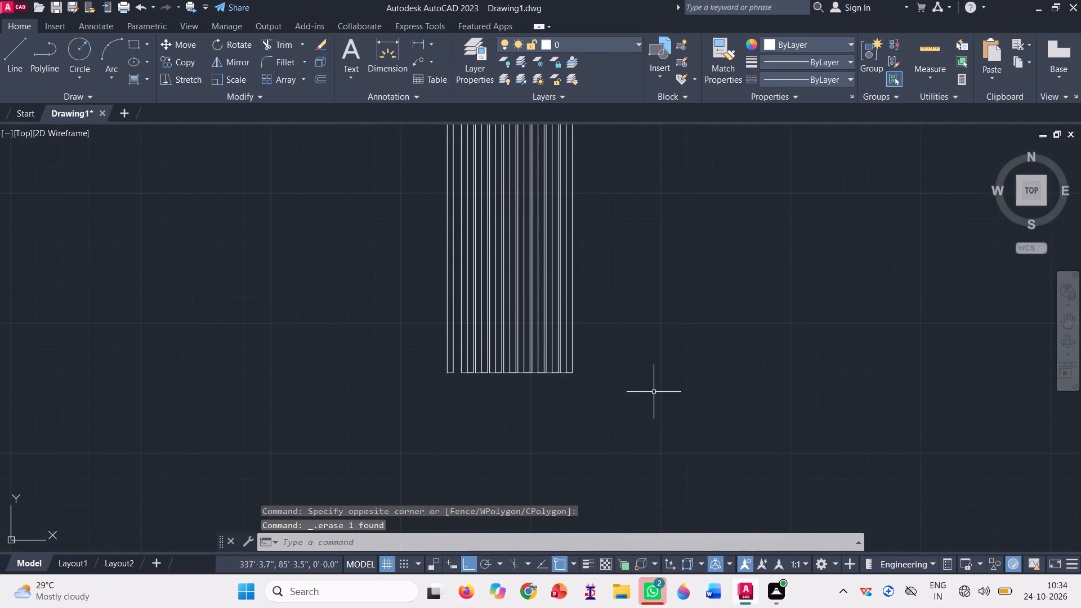
{"action": "left_click", "coordinate": [604, 395]}
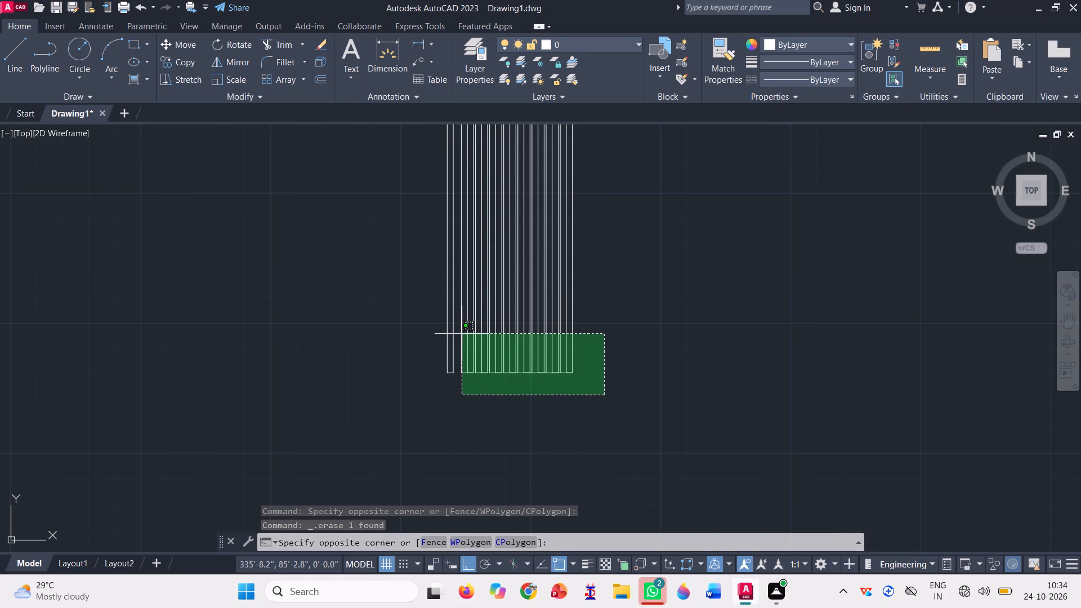
{"action": "left_click", "coordinate": [457, 329]}
{"action": "key", "text": "Delete"}
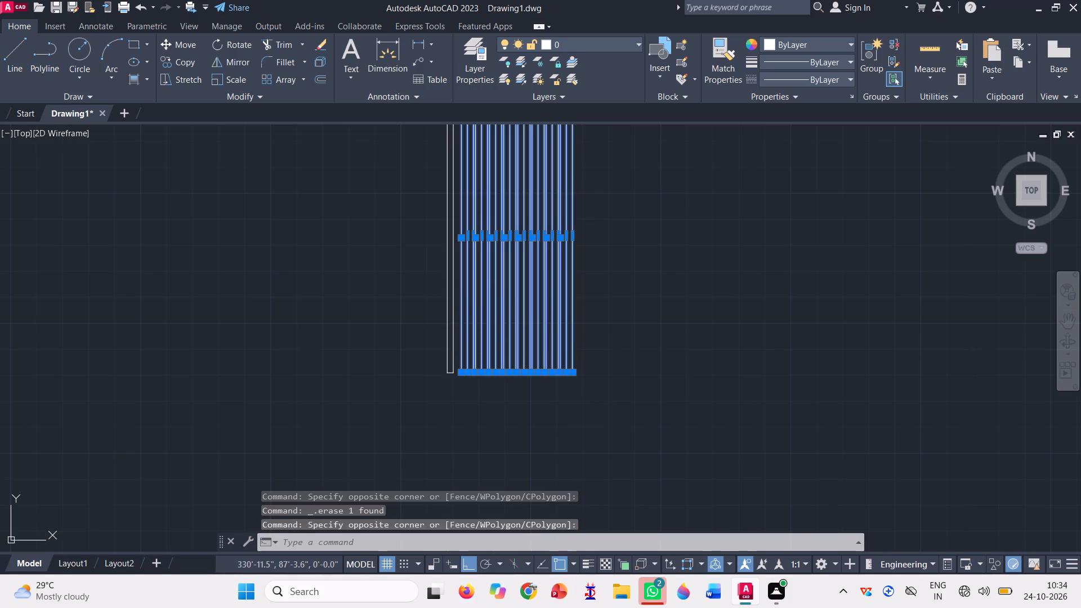
Join the four lines of the remaining sloped-top slat shape into one closed polyline.
{"action": "scroll", "coordinate": [602, 430], "scroll_direction": "down", "scroll_amount": 1}
{"action": "left_click", "coordinate": [542, 422]}
{"action": "left_click", "coordinate": [470, 175]}
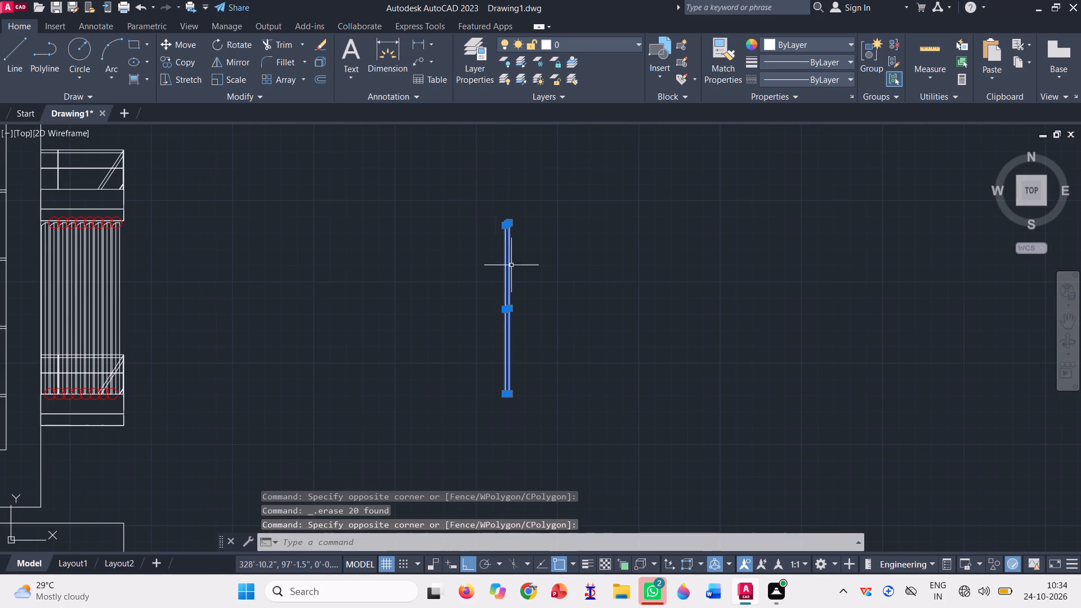
{"action": "key", "text": "c"}
{"action": "key", "text": "BackSpace"}
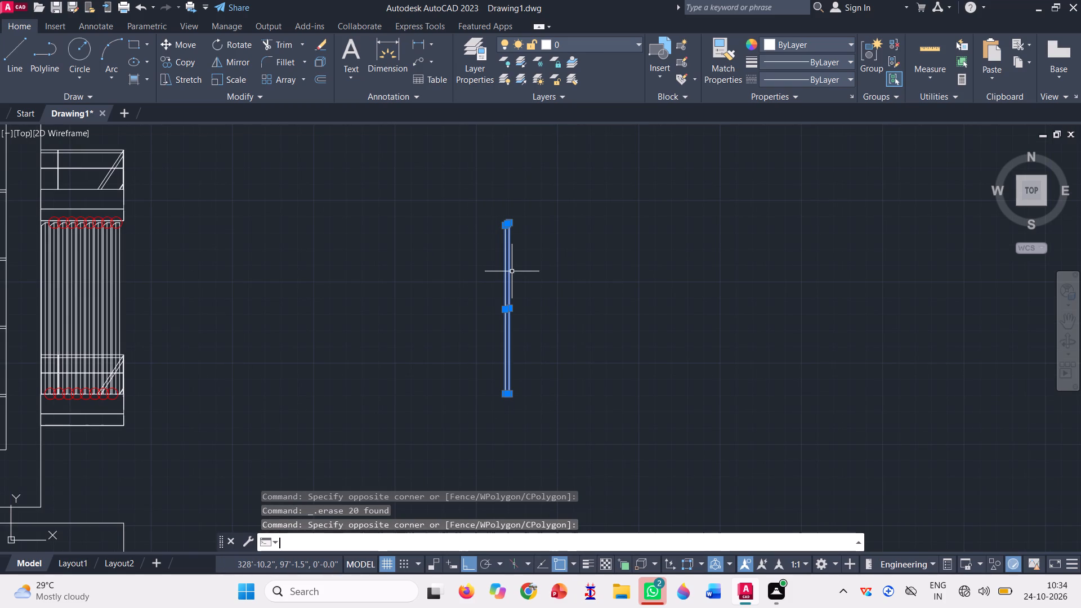
{"action": "key", "text": "j"}
{"action": "key", "text": "Return"}
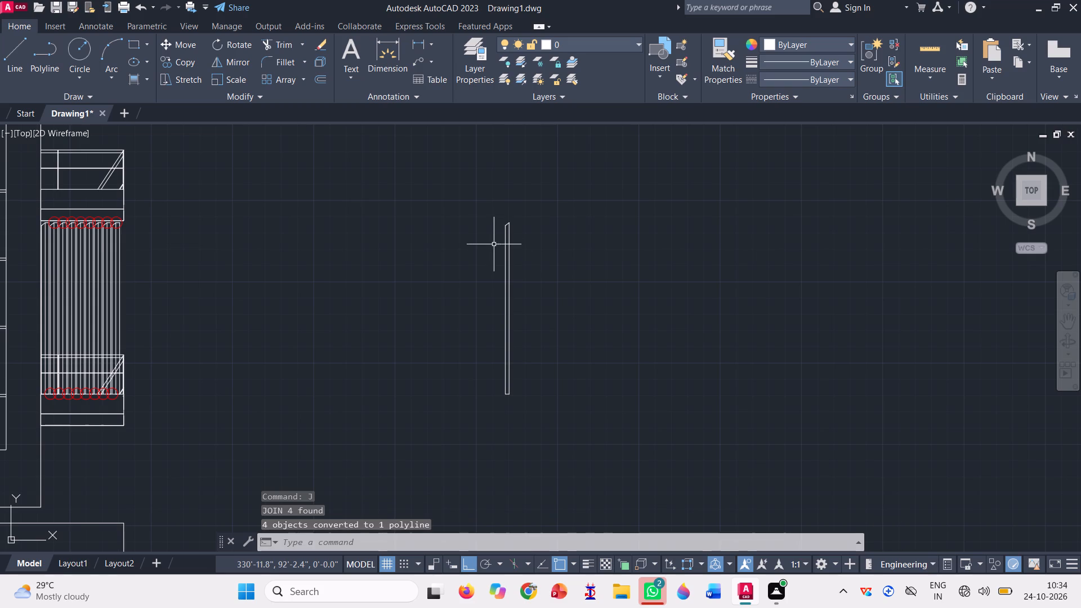
Fill the closed sloped-top slat shape with a gradient hatch using 208,121,6 for both colours.
{"action": "left_click", "coordinate": [133, 77]}
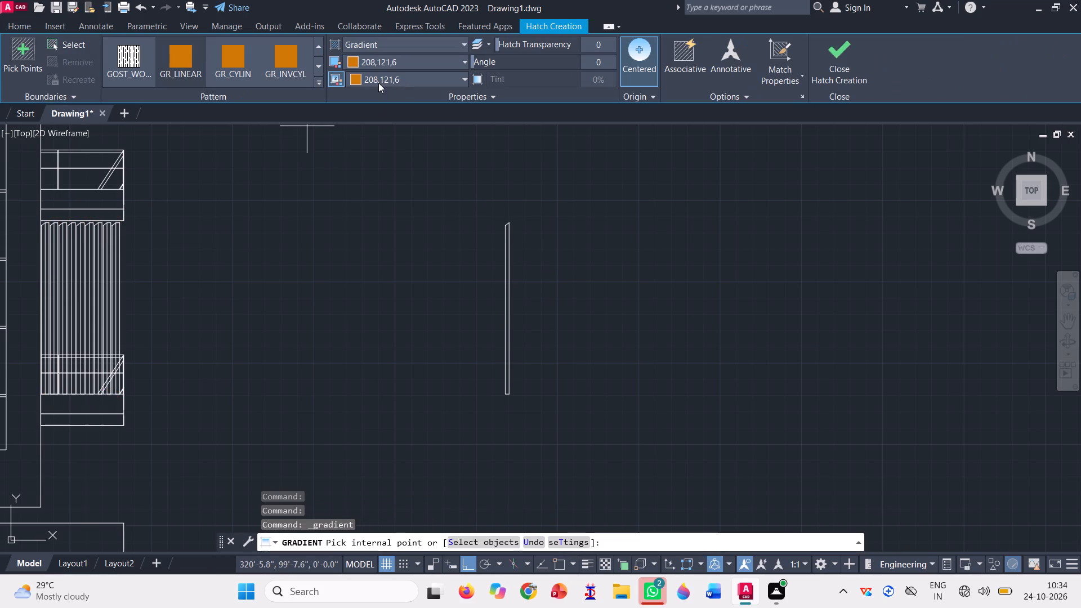
{"action": "scroll", "coordinate": [497, 262], "scroll_direction": "up", "scroll_amount": 2}
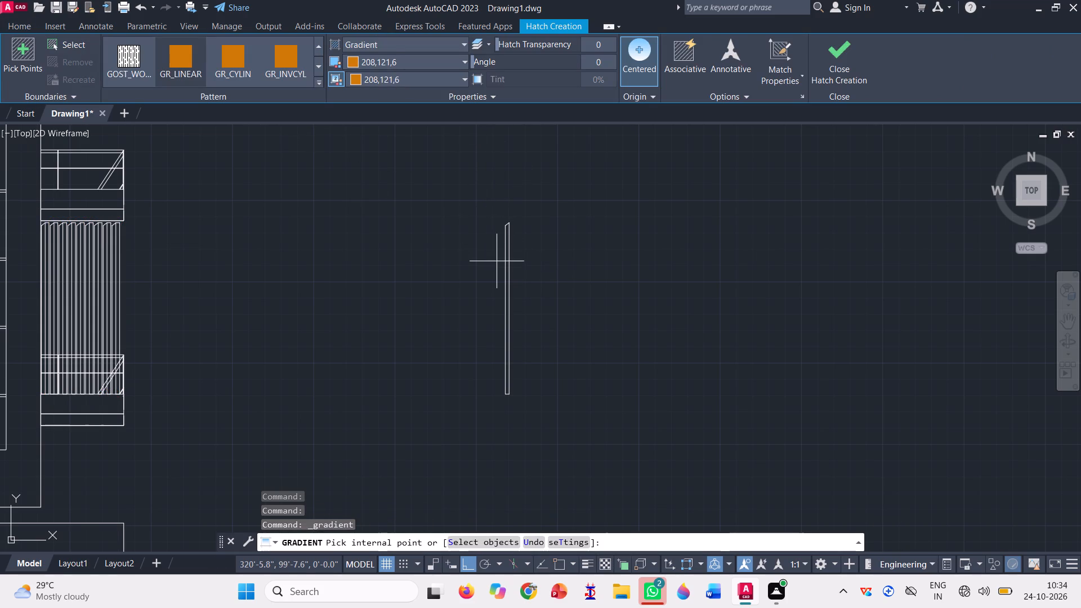
{"action": "scroll", "coordinate": [497, 262], "scroll_direction": "up", "scroll_amount": 1}
{"action": "left_click", "coordinate": [517, 271]}
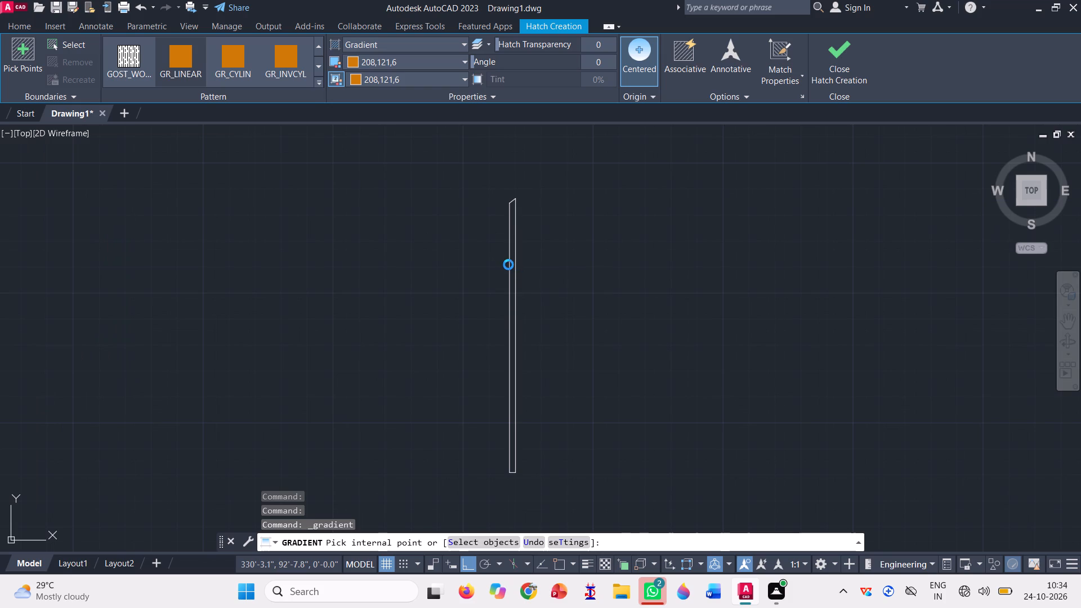
{"action": "left_click", "coordinate": [686, 200]}
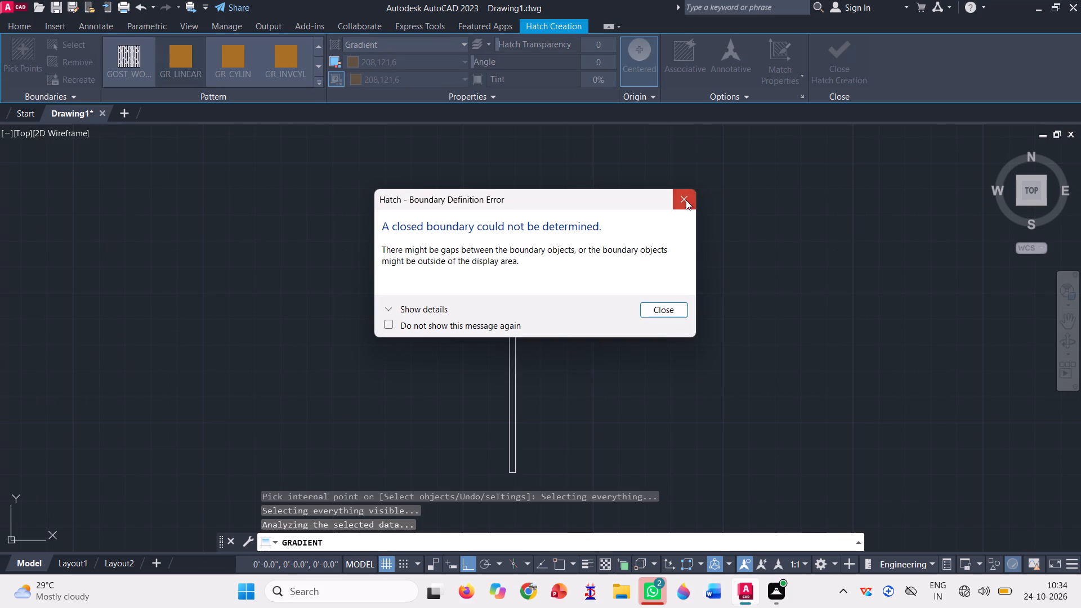
{"action": "scroll", "coordinate": [498, 278], "scroll_direction": "up", "scroll_amount": 3}
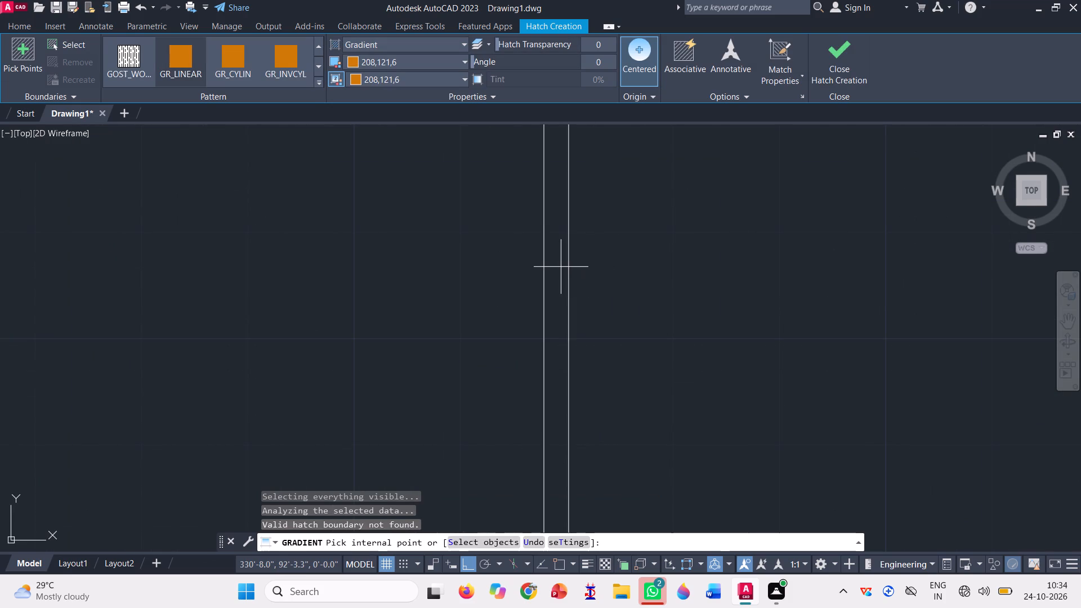
{"action": "left_click", "coordinate": [561, 265]}
{"action": "scroll", "coordinate": [561, 265], "scroll_direction": "down", "scroll_amount": 4}
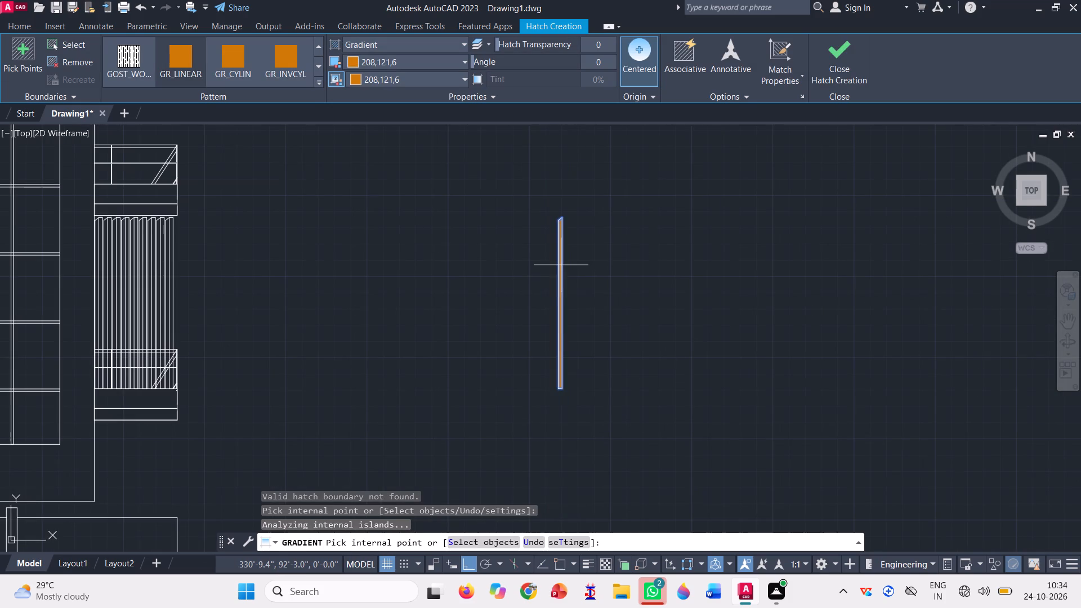
{"action": "left_click", "coordinate": [460, 66]}
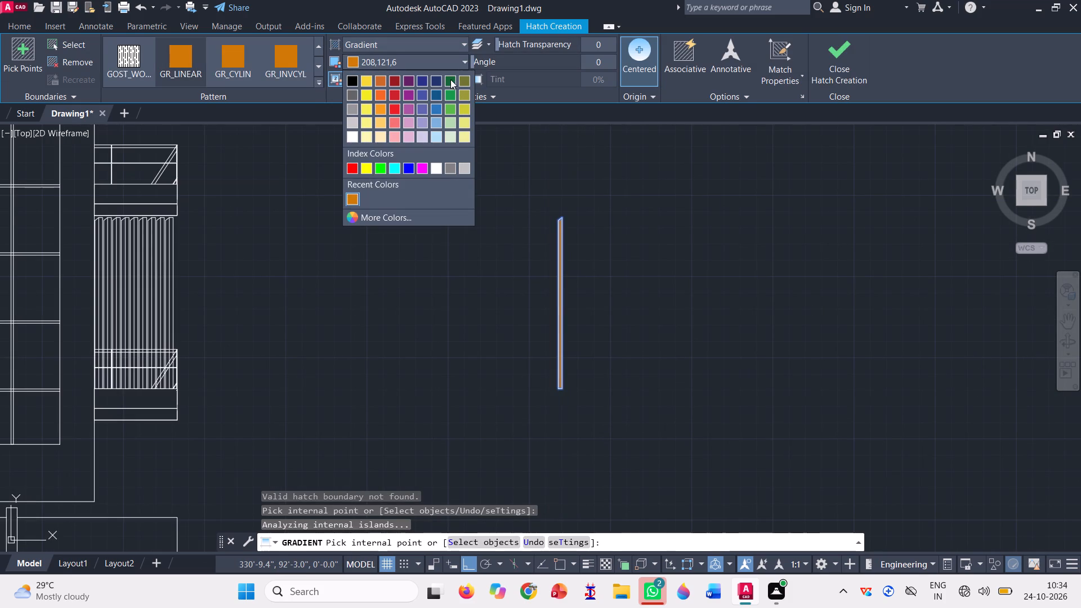
{"action": "left_click", "coordinate": [844, 56]}
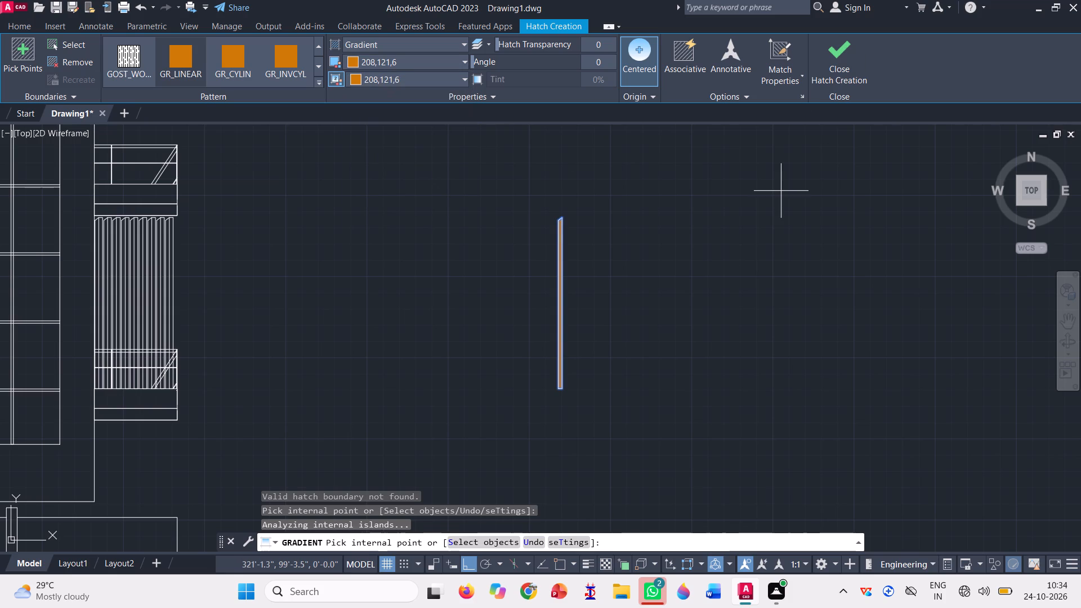
{"action": "left_click", "coordinate": [832, 61]}
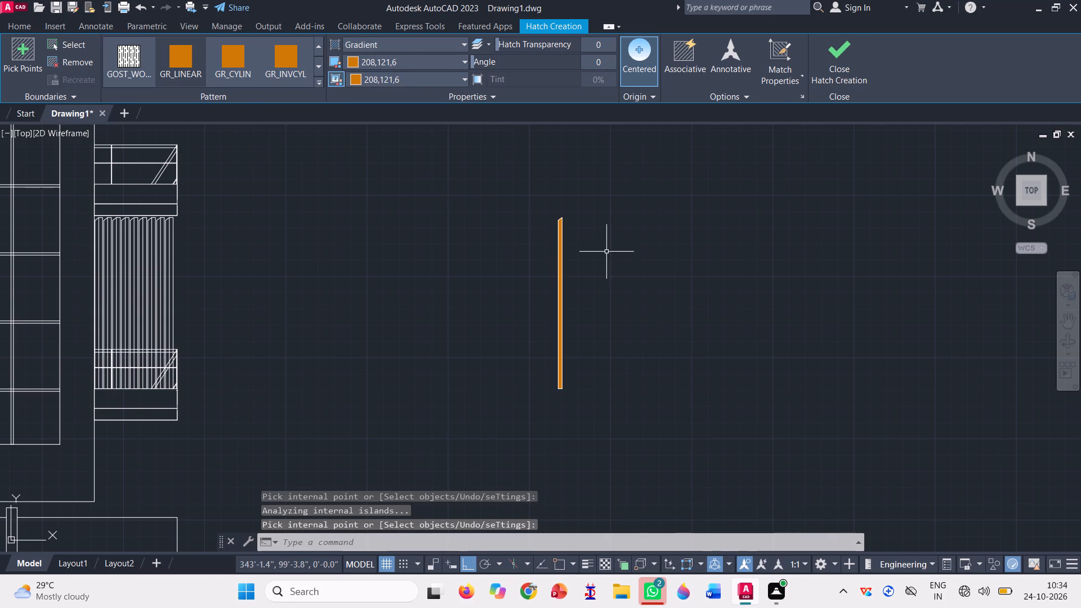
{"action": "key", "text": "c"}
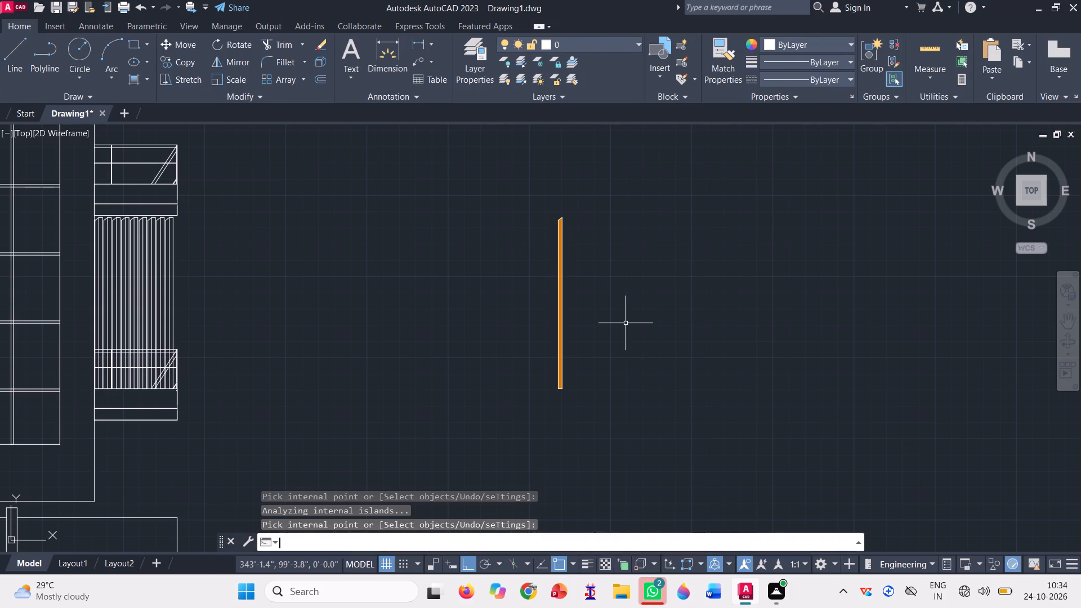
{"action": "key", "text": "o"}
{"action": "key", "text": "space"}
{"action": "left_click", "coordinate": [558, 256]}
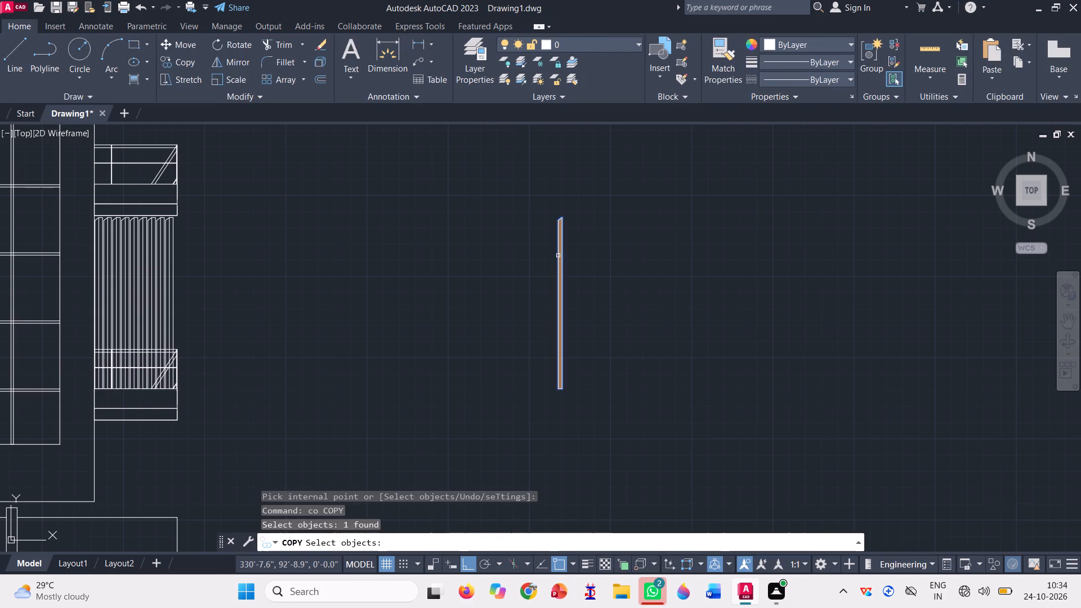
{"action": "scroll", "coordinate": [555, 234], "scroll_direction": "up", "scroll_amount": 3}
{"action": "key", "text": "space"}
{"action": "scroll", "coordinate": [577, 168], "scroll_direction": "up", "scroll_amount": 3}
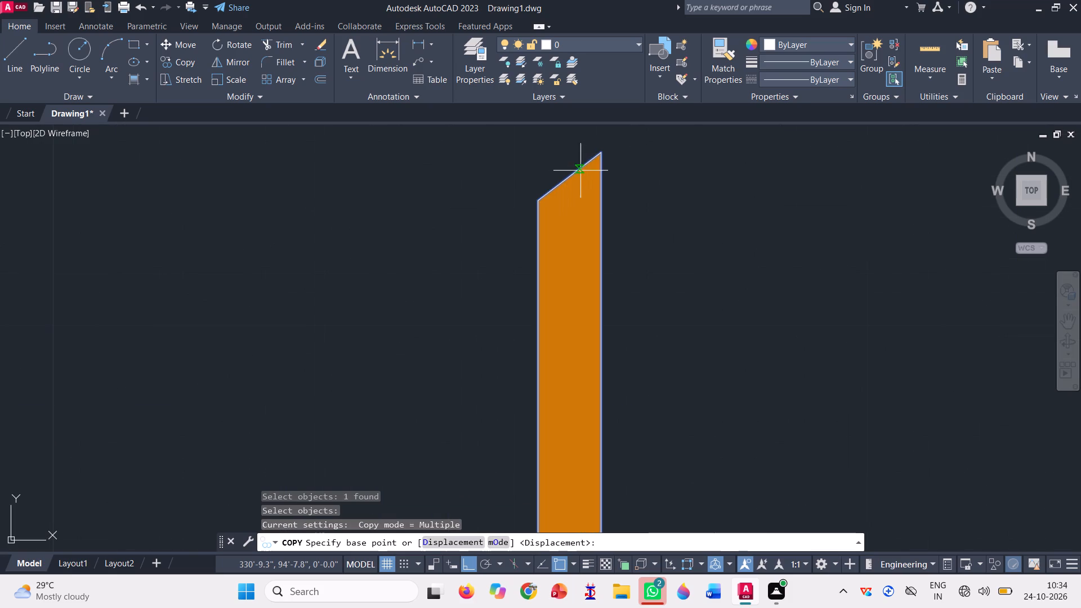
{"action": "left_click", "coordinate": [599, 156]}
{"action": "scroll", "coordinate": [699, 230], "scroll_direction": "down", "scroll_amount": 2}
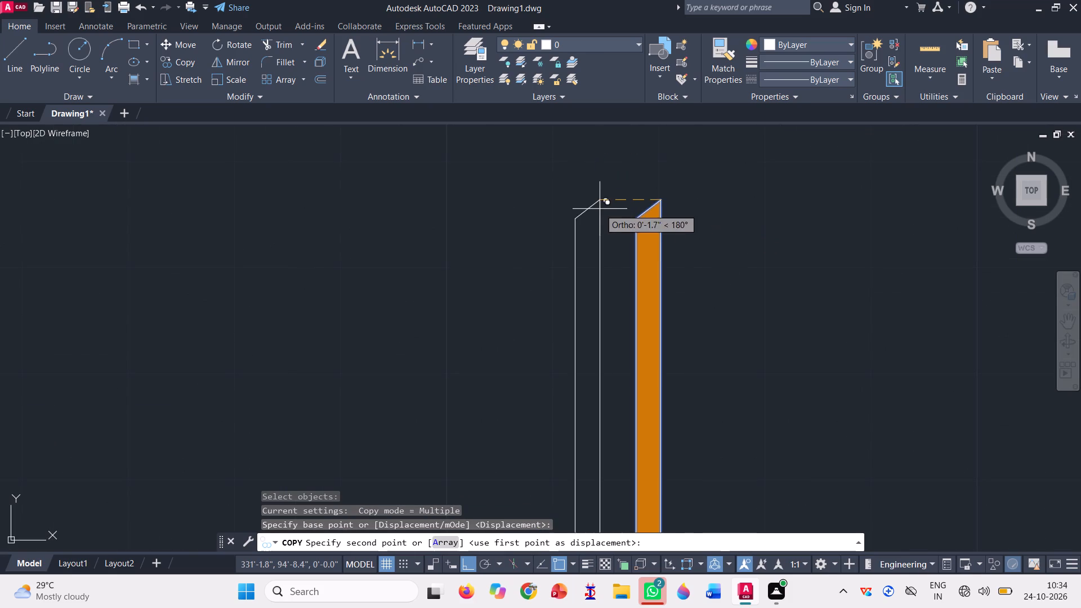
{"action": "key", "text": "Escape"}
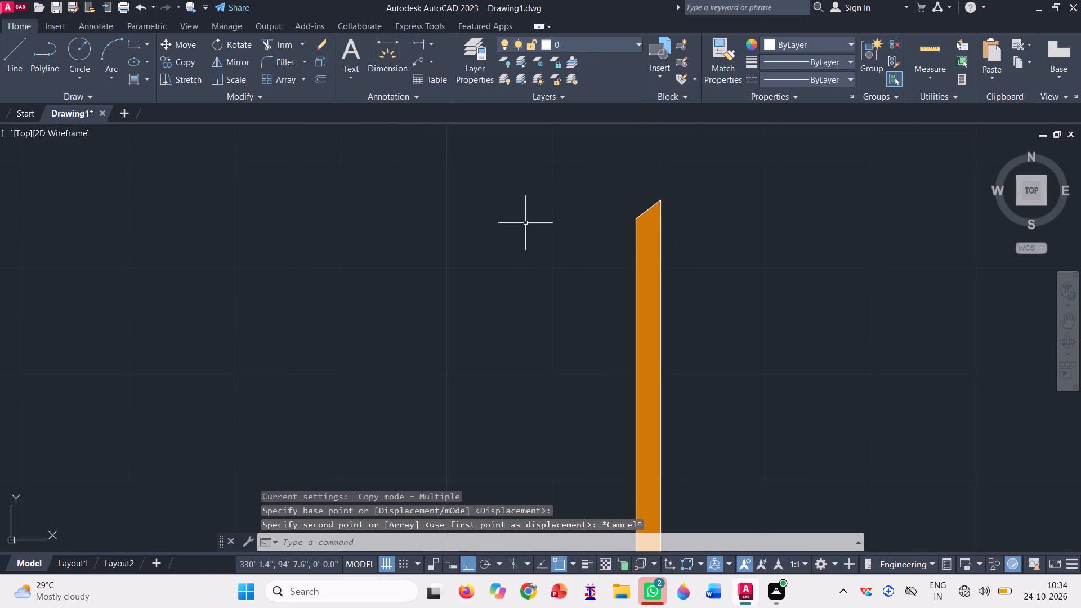
Copy the gradient fill from its lower sloped corner onto the first slat's sloped side face in the coloured elevation's side balcony.
{"action": "type", "text": "co"}
{"action": "key", "text": "space"}
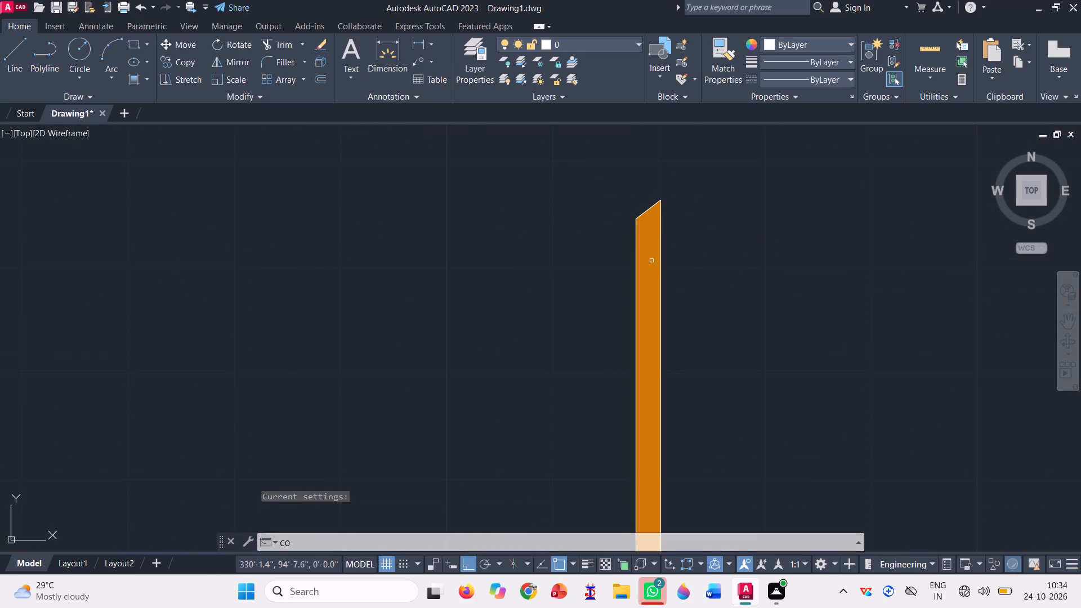
{"action": "left_click", "coordinate": [653, 258]}
{"action": "key", "text": "space"}
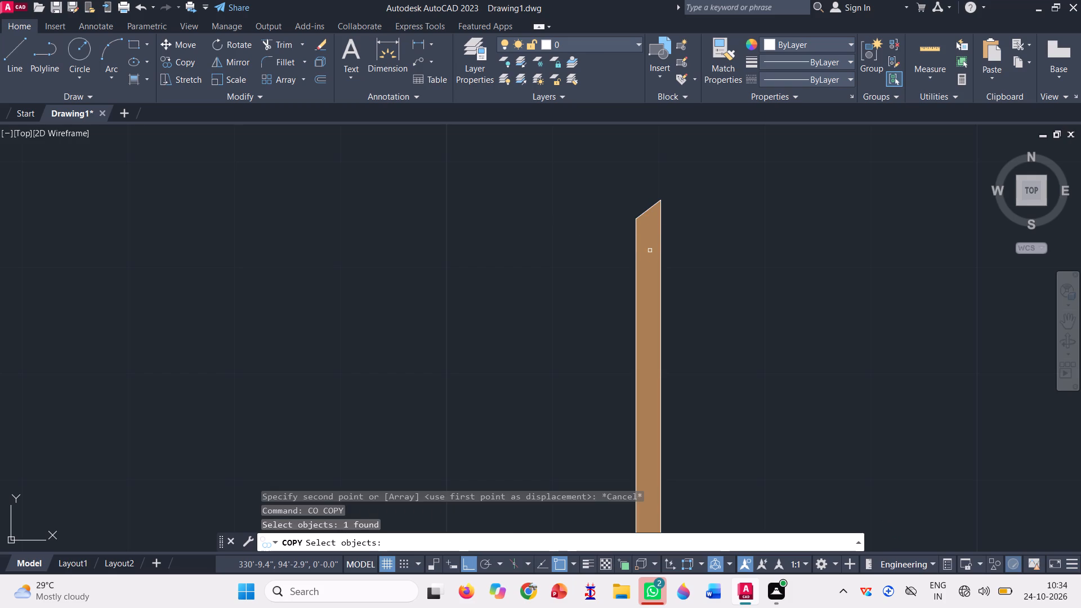
{"action": "left_click", "coordinate": [636, 218]}
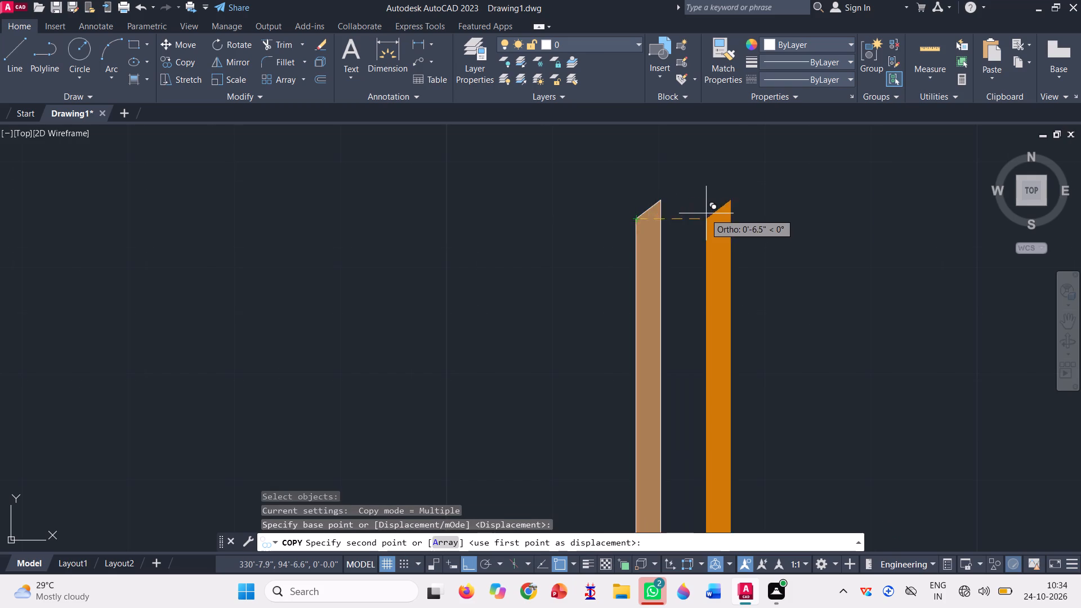
{"action": "scroll", "coordinate": [706, 213], "scroll_direction": "down", "scroll_amount": 6}
{"action": "scroll", "coordinate": [760, 200], "scroll_direction": "down", "scroll_amount": 1}
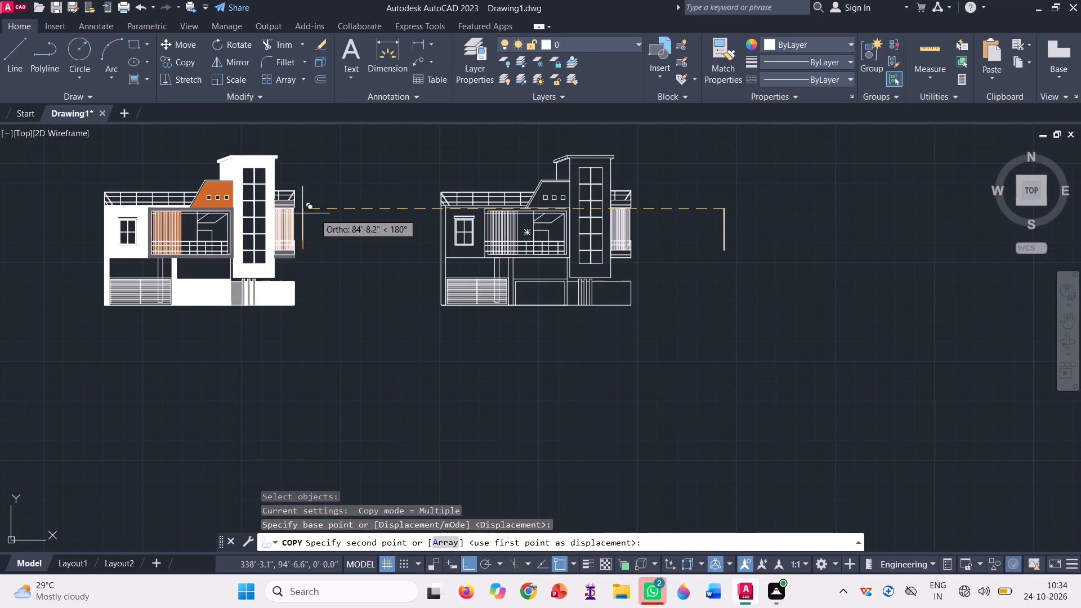
{"action": "scroll", "coordinate": [229, 208], "scroll_direction": "up", "scroll_amount": 3}
{"action": "scroll", "coordinate": [416, 199], "scroll_direction": "up", "scroll_amount": 3}
{"action": "scroll", "coordinate": [374, 232], "scroll_direction": "up", "scroll_amount": 3}
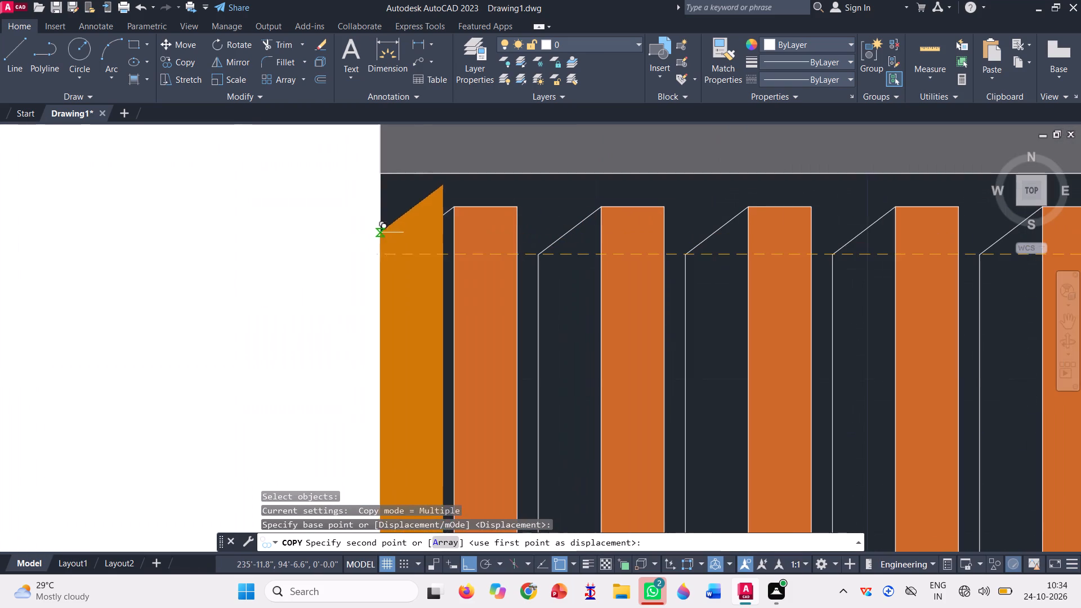
{"action": "scroll", "coordinate": [395, 248], "scroll_direction": "up", "scroll_amount": 2}
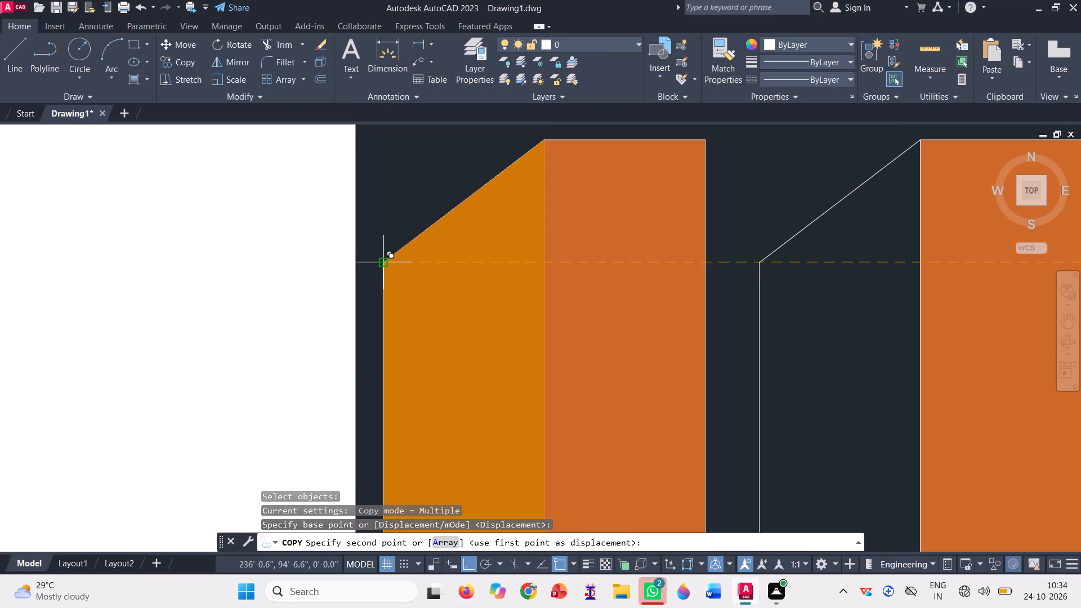
{"action": "left_click", "coordinate": [383, 261]}
Copy the orange gradient fill onto the sloped side faces of the second to fifth slats in the side balcony.
{"action": "scroll", "coordinate": [385, 247], "scroll_direction": "down", "scroll_amount": 2}
{"action": "scroll", "coordinate": [529, 249], "scroll_direction": "up", "scroll_amount": 3}
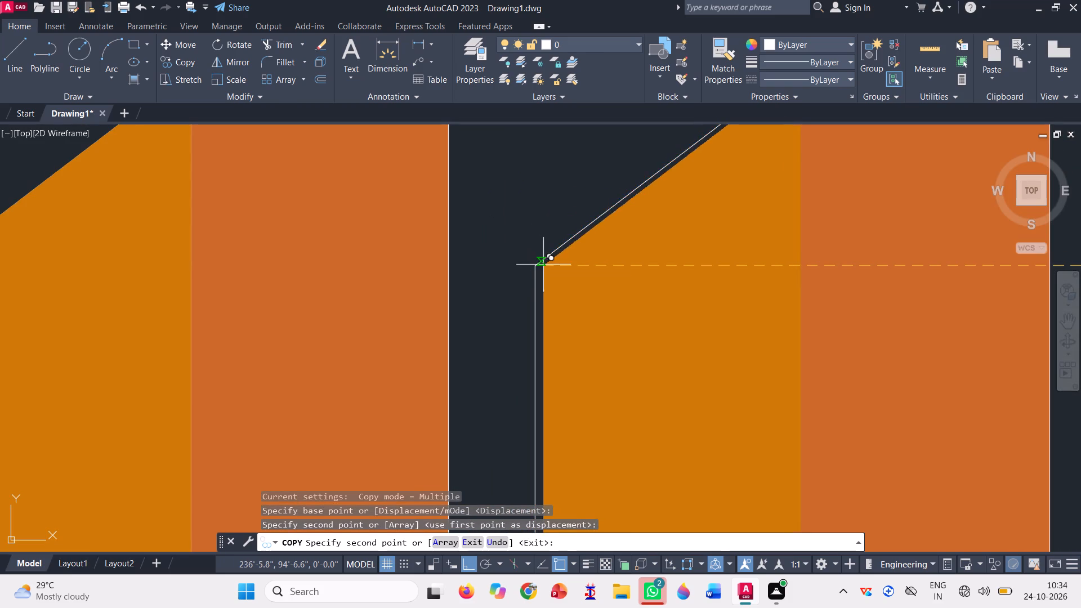
{"action": "left_click", "coordinate": [534, 265]}
{"action": "scroll", "coordinate": [480, 246], "scroll_direction": "down", "scroll_amount": 3}
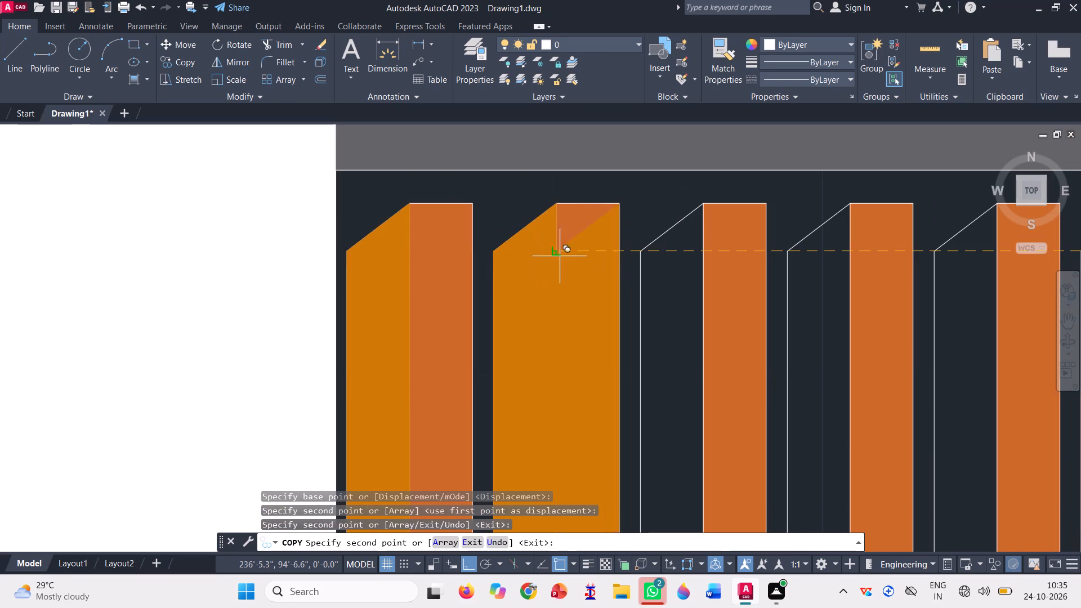
{"action": "scroll", "coordinate": [669, 250], "scroll_direction": "up", "scroll_amount": 2}
{"action": "left_click", "coordinate": [598, 251]}
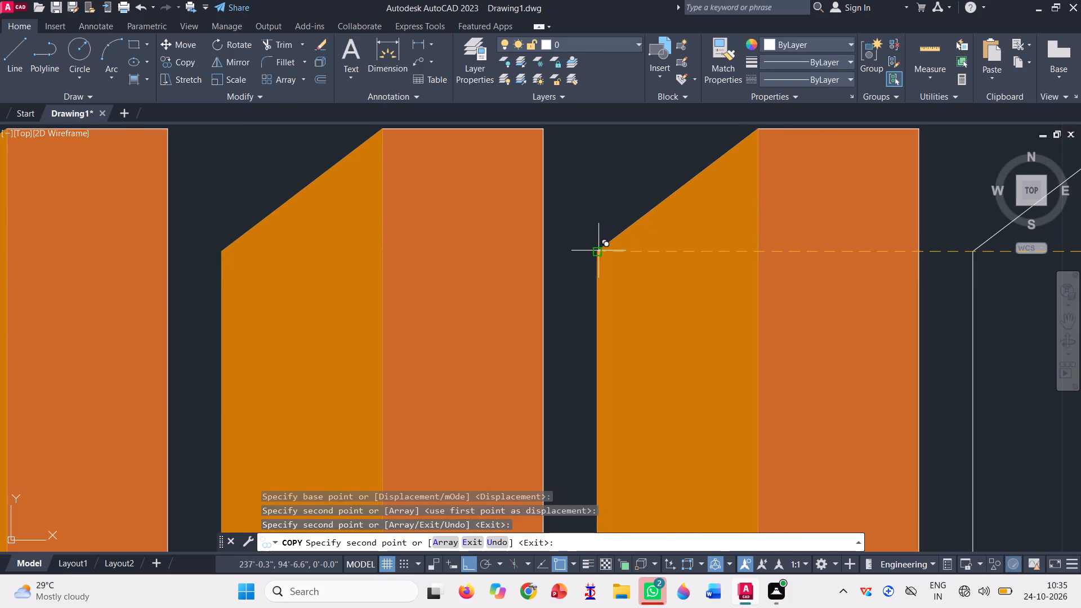
{"action": "scroll", "coordinate": [510, 252], "scroll_direction": "down", "scroll_amount": 2}
{"action": "scroll", "coordinate": [682, 242], "scroll_direction": "up", "scroll_amount": 3}
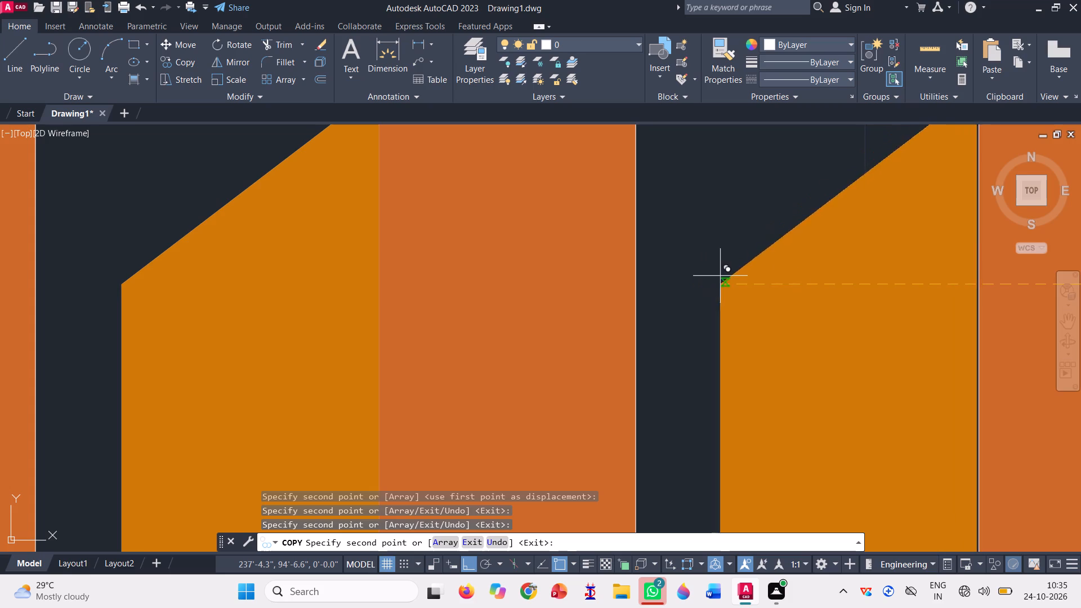
{"action": "left_click", "coordinate": [725, 285]}
{"action": "scroll", "coordinate": [584, 249], "scroll_direction": "down", "scroll_amount": 3}
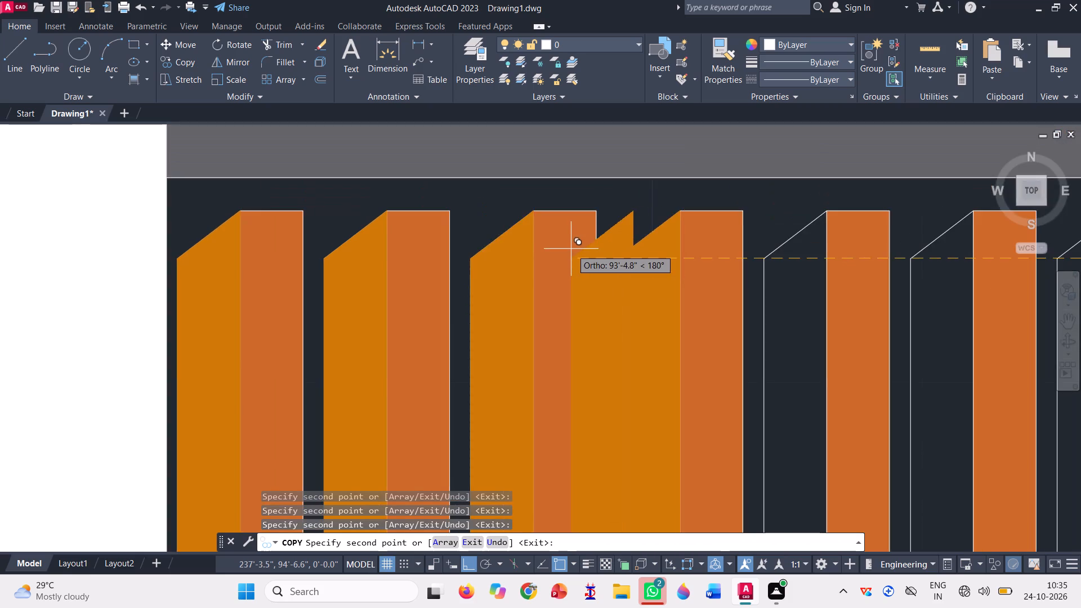
{"action": "scroll", "coordinate": [571, 249], "scroll_direction": "down", "scroll_amount": 1}
{"action": "scroll", "coordinate": [743, 269], "scroll_direction": "up", "scroll_amount": 3}
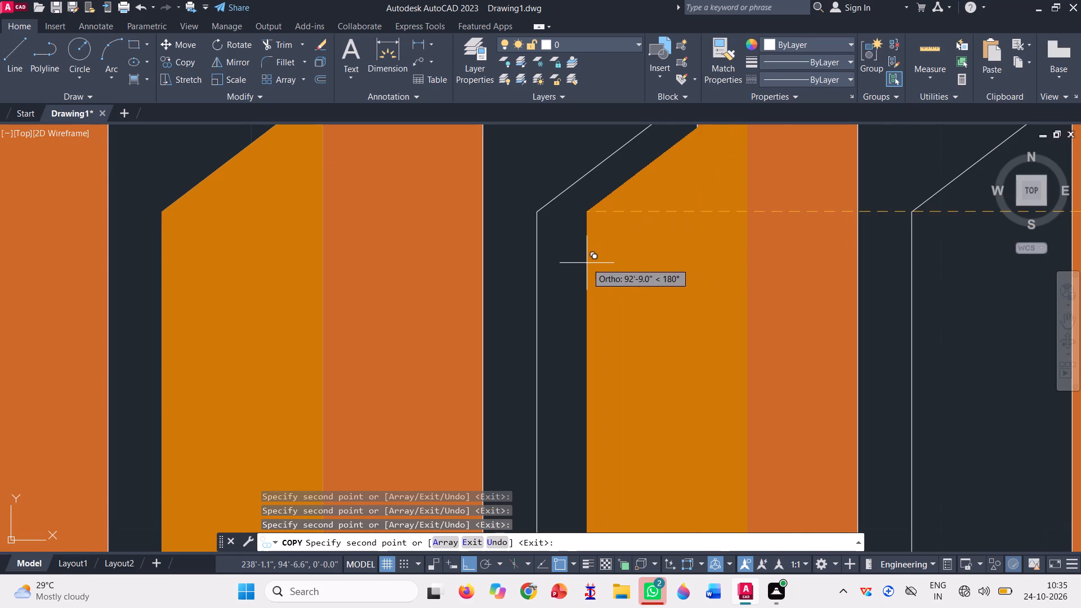
{"action": "left_click", "coordinate": [537, 212]}
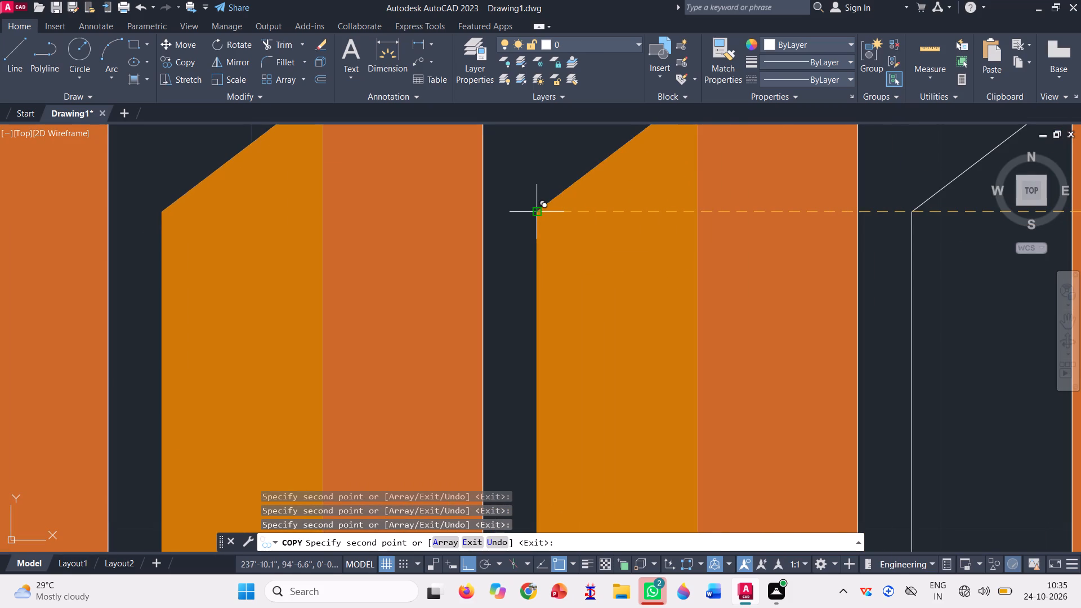
Continue copying the orange gradient fill onto the sloped side faces of the sixth to ninth side-balcony slats.
{"action": "scroll", "coordinate": [537, 212], "scroll_direction": "down", "scroll_amount": 3}
{"action": "scroll", "coordinate": [647, 191], "scroll_direction": "up", "scroll_amount": 3}
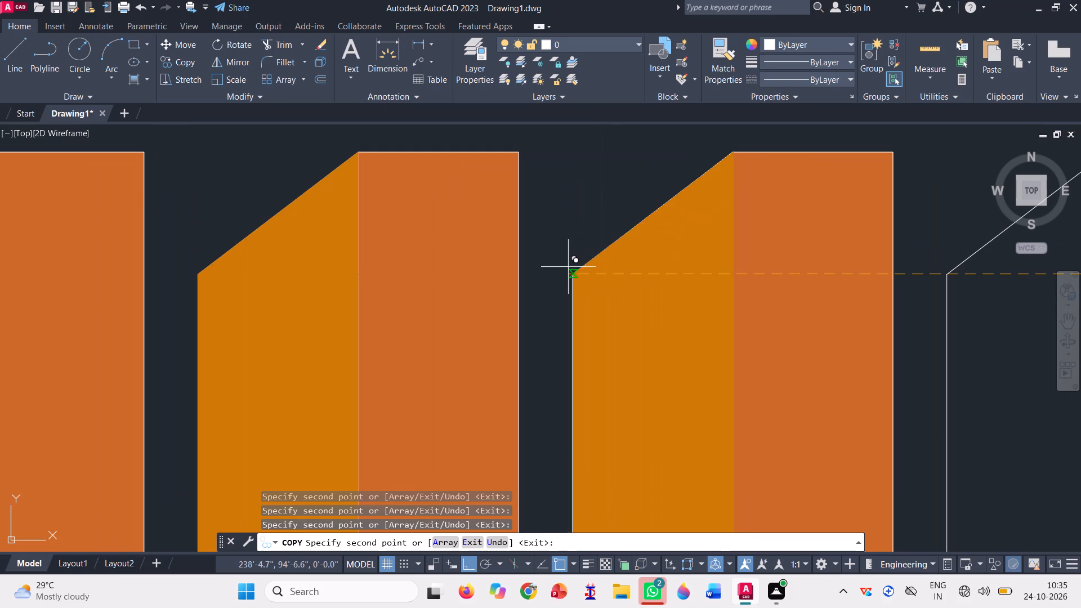
{"action": "left_click", "coordinate": [571, 273]}
{"action": "scroll", "coordinate": [514, 261], "scroll_direction": "down", "scroll_amount": 3}
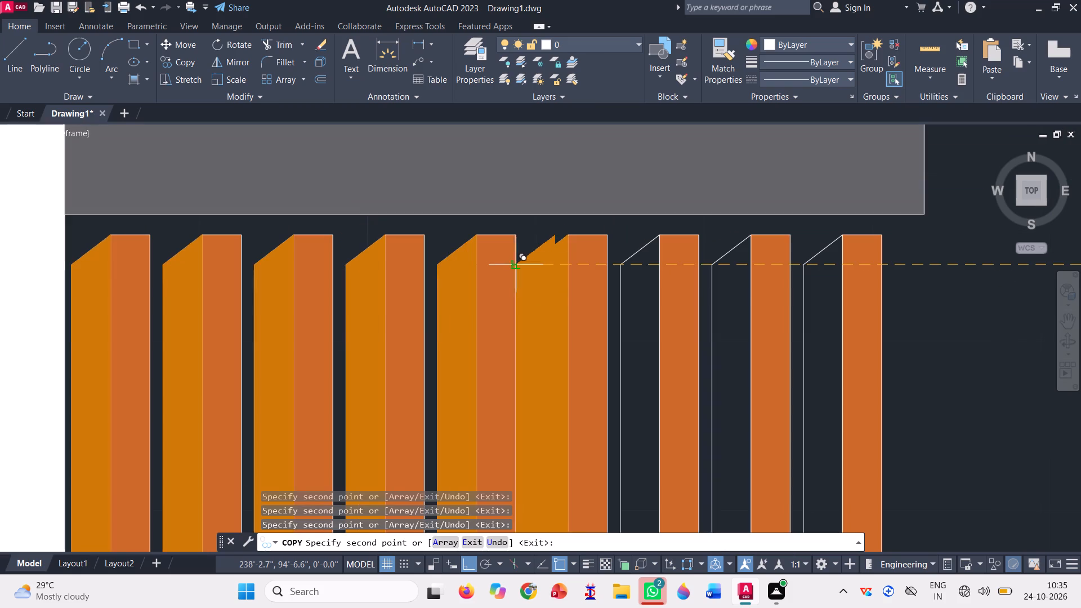
{"action": "scroll", "coordinate": [624, 235], "scroll_direction": "up", "scroll_amount": 3}
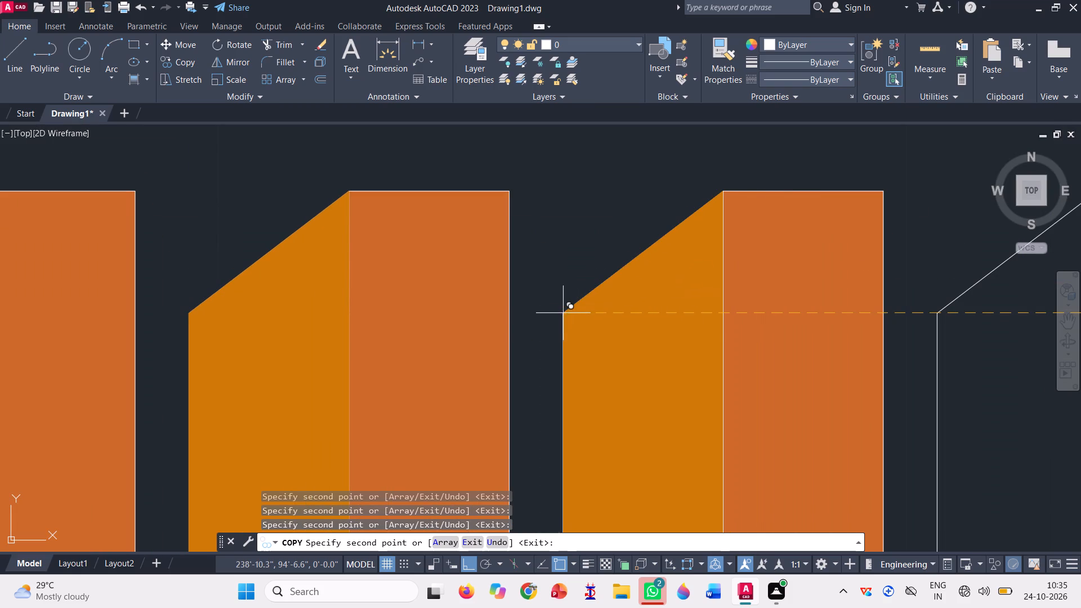
{"action": "left_click", "coordinate": [565, 316]}
{"action": "scroll", "coordinate": [548, 301], "scroll_direction": "down", "scroll_amount": 3}
{"action": "scroll", "coordinate": [654, 297], "scroll_direction": "up", "scroll_amount": 2}
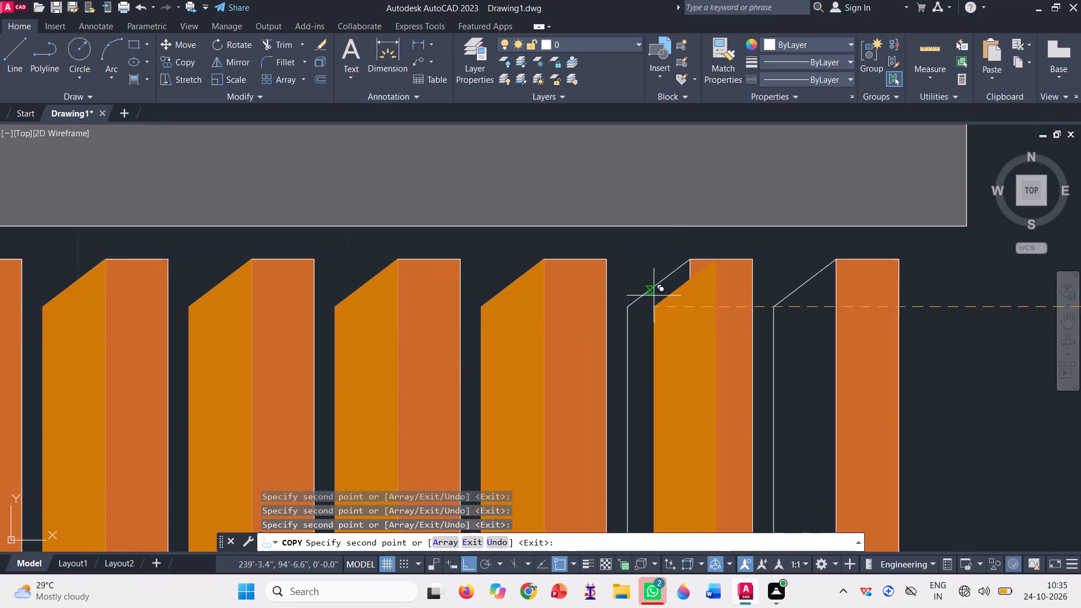
{"action": "scroll", "coordinate": [654, 296], "scroll_direction": "up", "scroll_amount": 1}
{"action": "left_click", "coordinate": [587, 323]}
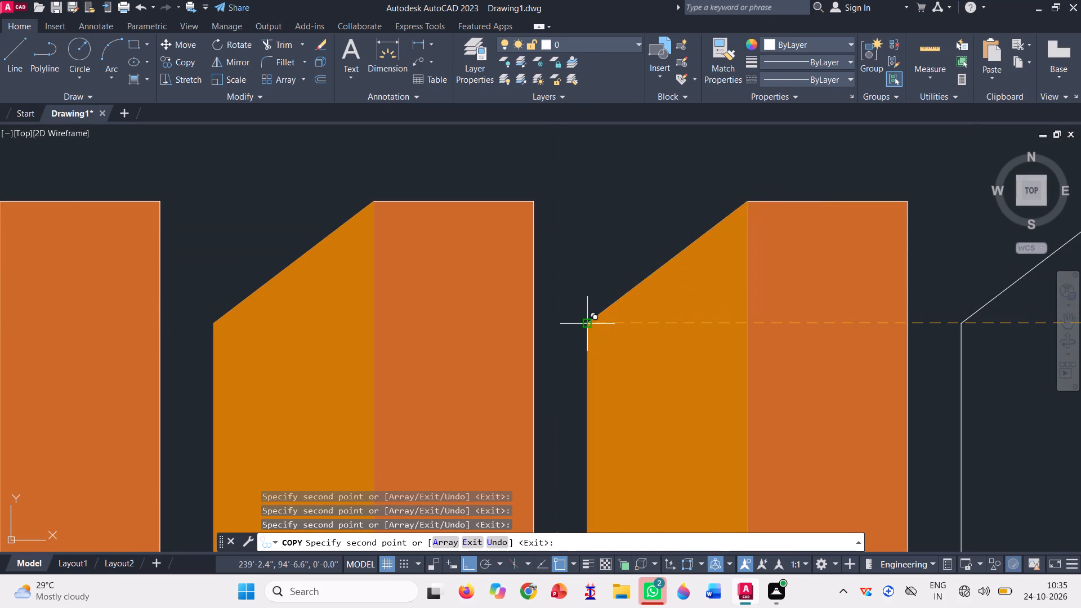
{"action": "scroll", "coordinate": [566, 284], "scroll_direction": "down", "scroll_amount": 2}
{"action": "scroll", "coordinate": [717, 285], "scroll_direction": "up", "scroll_amount": 3}
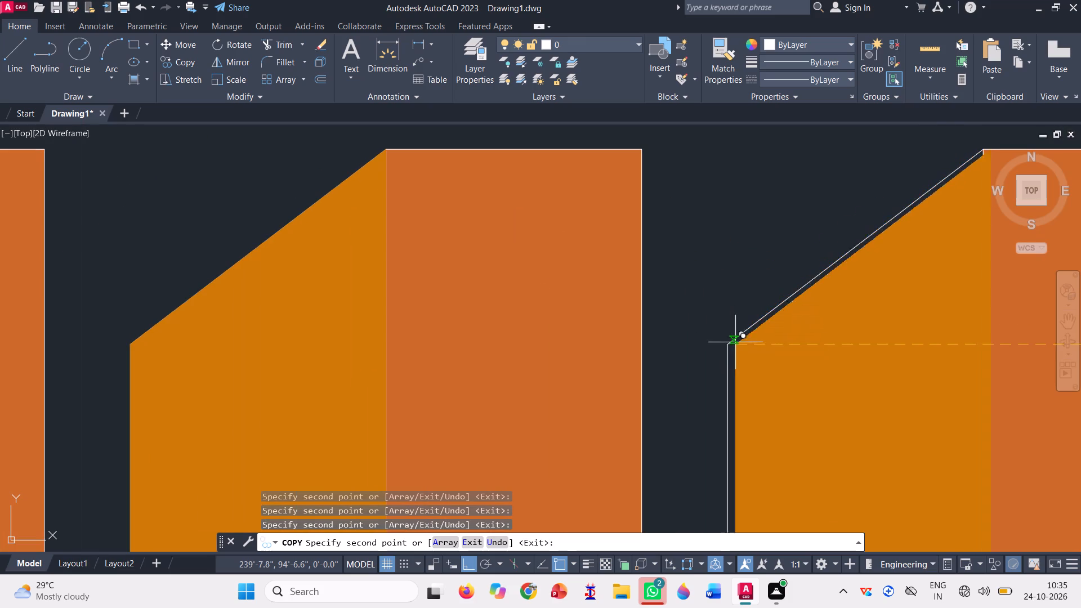
{"action": "left_click", "coordinate": [727, 340]}
{"action": "scroll", "coordinate": [673, 315], "scroll_direction": "down", "scroll_amount": 6}
{"action": "scroll", "coordinate": [667, 254], "scroll_direction": "down", "scroll_amount": 2}
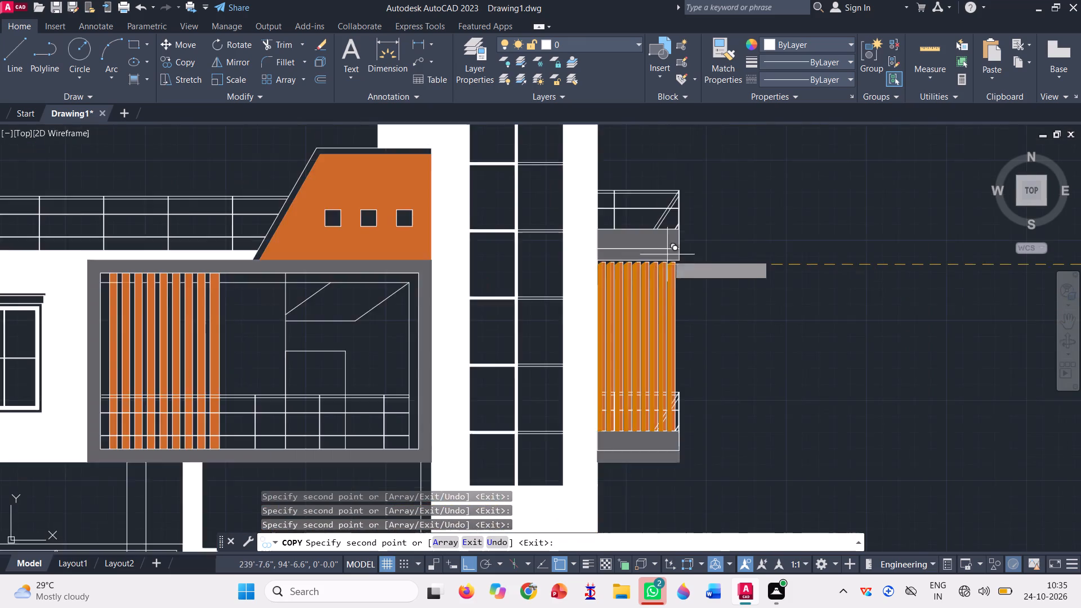
{"action": "scroll", "coordinate": [668, 247], "scroll_direction": "down", "scroll_amount": 3}
{"action": "key", "text": "space"}
Delete the leftover standalone slat shape and its gradient fill beside the uncoloured linework elevation.
{"action": "scroll", "coordinate": [474, 278], "scroll_direction": "down", "scroll_amount": 2}
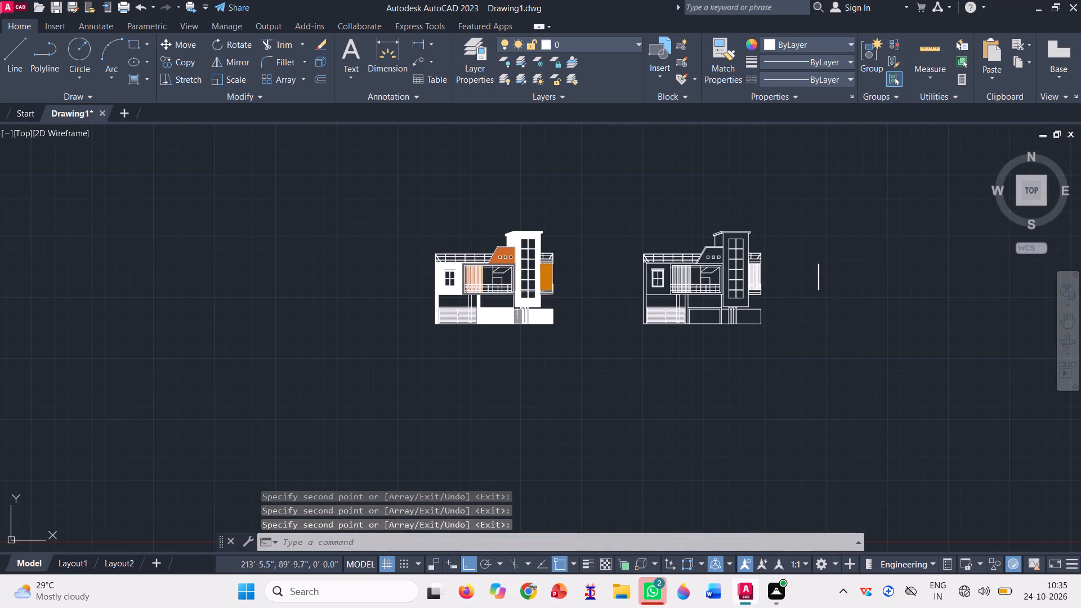
{"action": "left_click", "coordinate": [858, 314]}
{"action": "left_click", "coordinate": [792, 245]}
{"action": "key", "text": "Delete"}
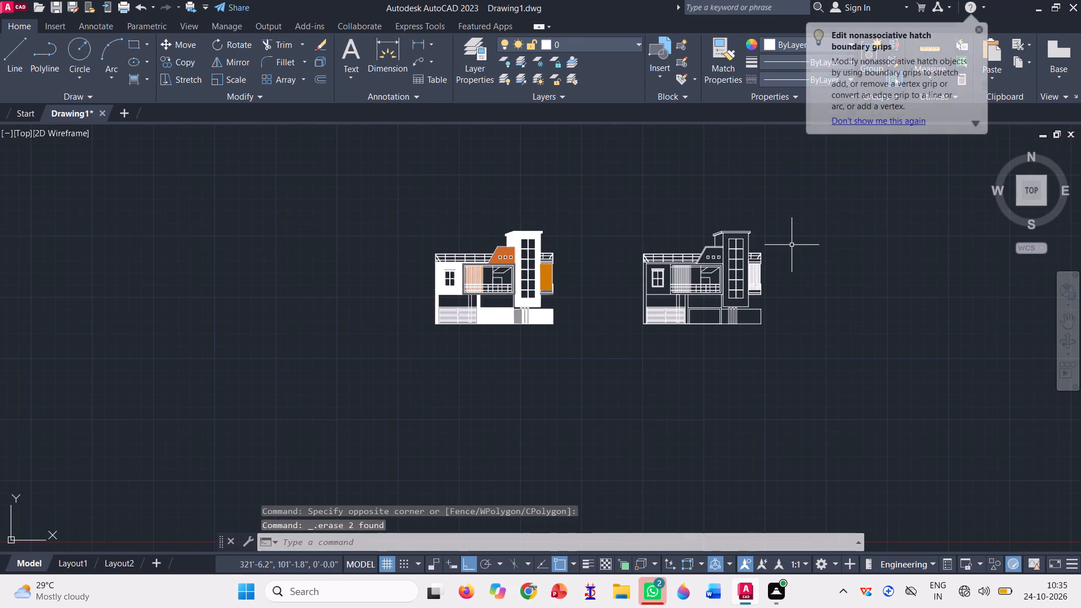
Fill both projecting bands above the upper-floor window in the coloured elevation with a gradient hatch using 99,100,102 for both colours.
{"action": "scroll", "coordinate": [487, 265], "scroll_direction": "up", "scroll_amount": 3}
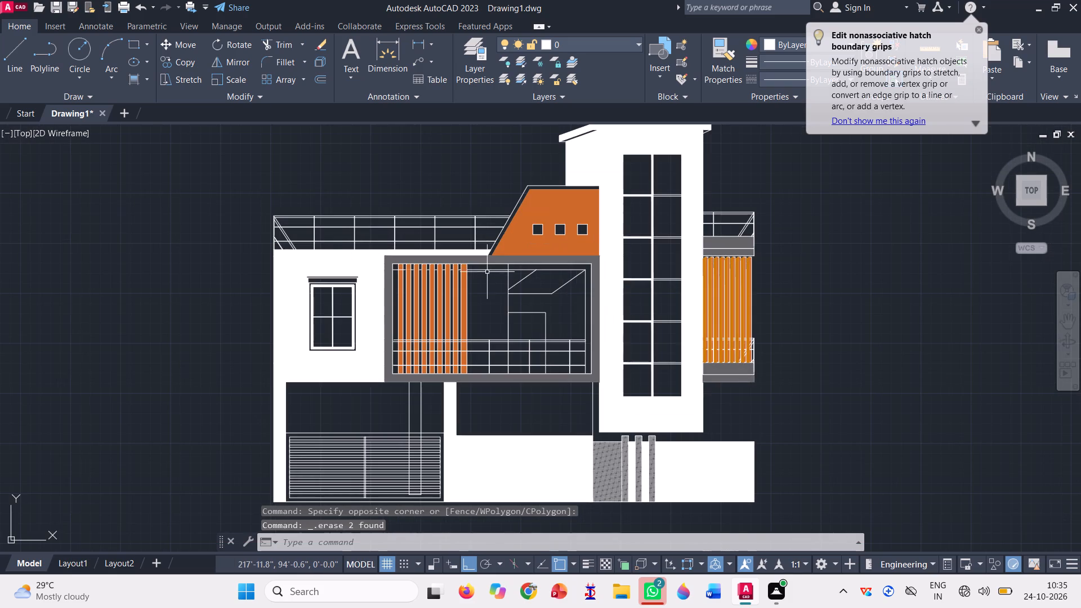
{"action": "scroll", "coordinate": [480, 265], "scroll_direction": "down", "scroll_amount": 1}
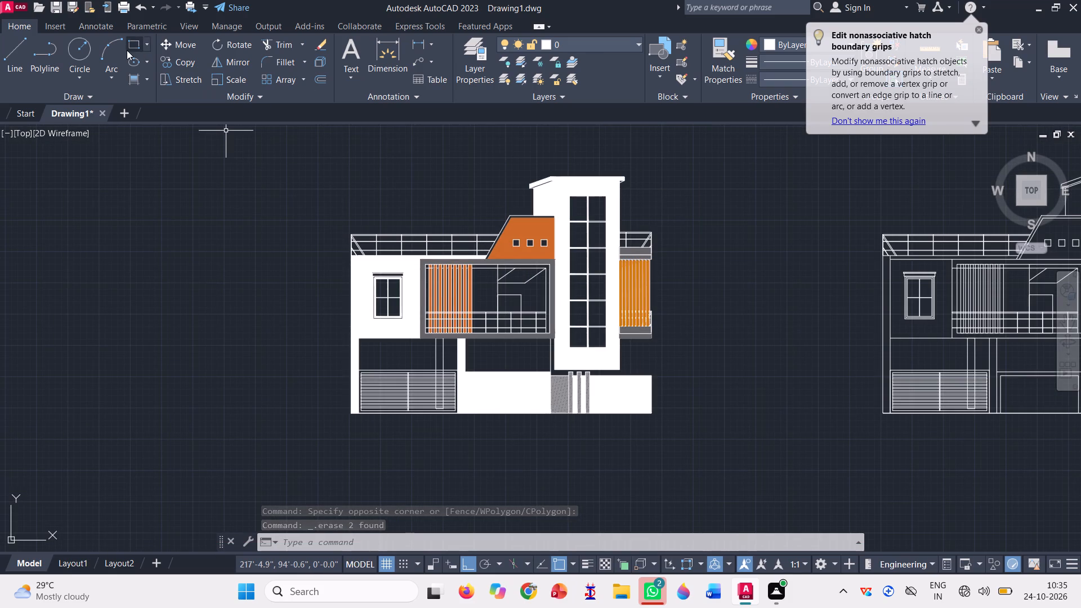
{"action": "left_click", "coordinate": [129, 82]}
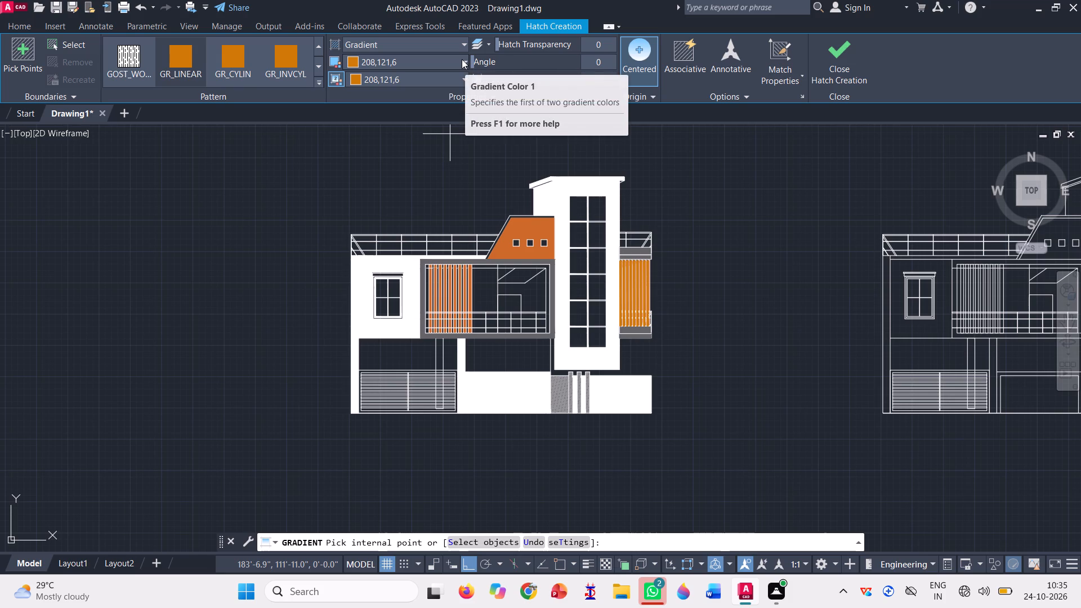
{"action": "key", "text": "Escape"}
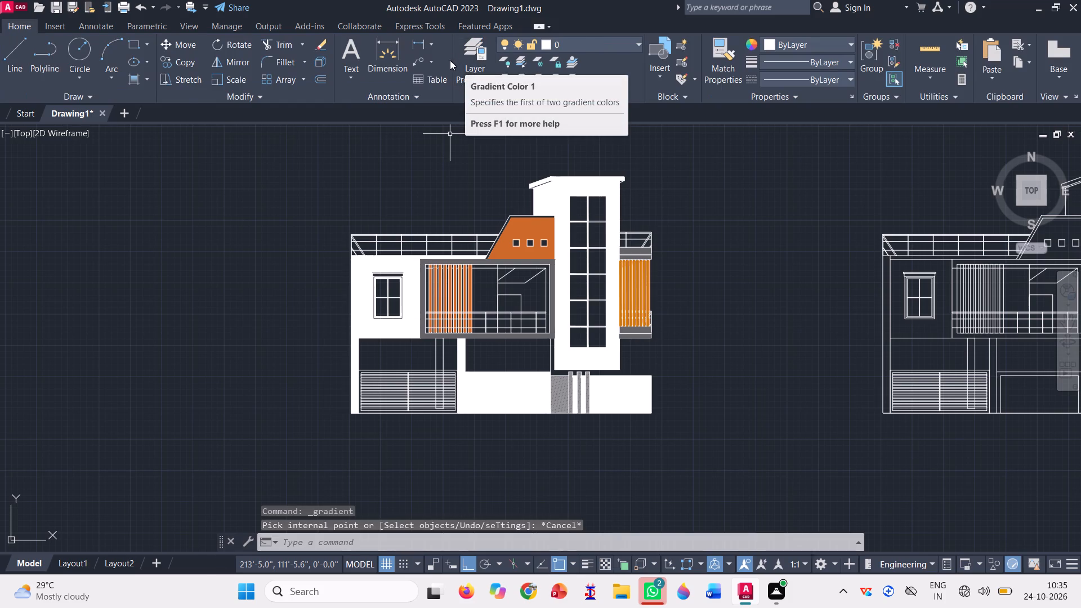
{"action": "left_click", "coordinate": [135, 74]}
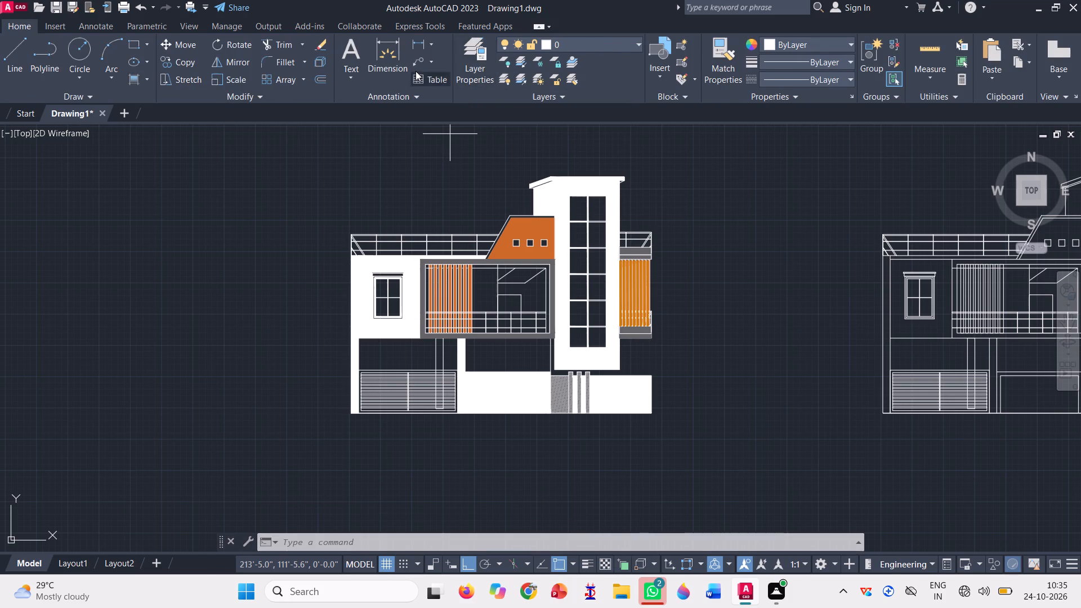
{"action": "left_click", "coordinate": [415, 65]}
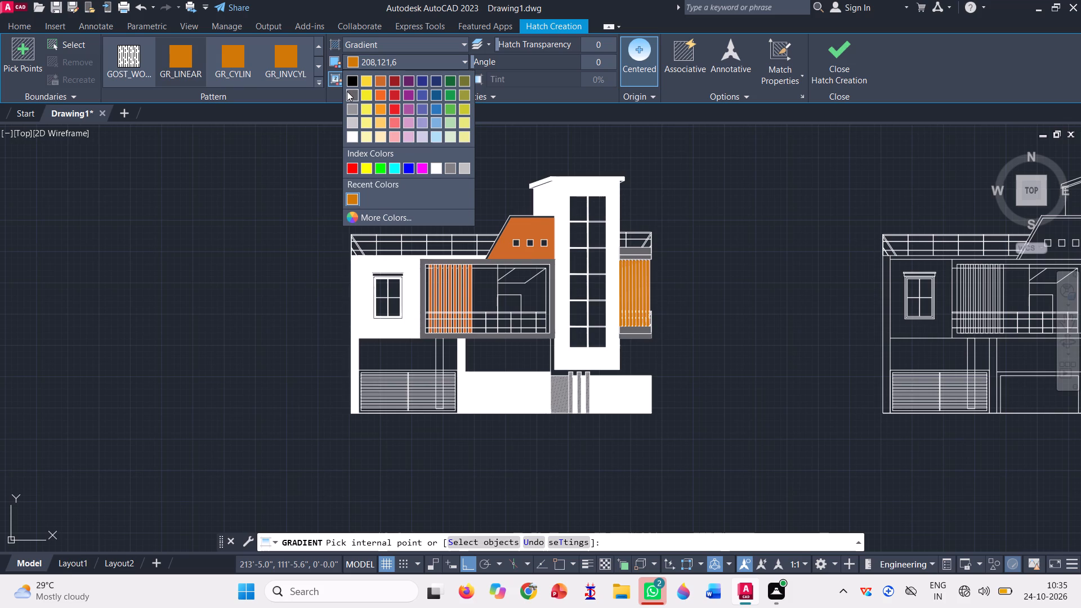
{"action": "left_click", "coordinate": [347, 91]}
{"action": "left_click", "coordinate": [397, 81]}
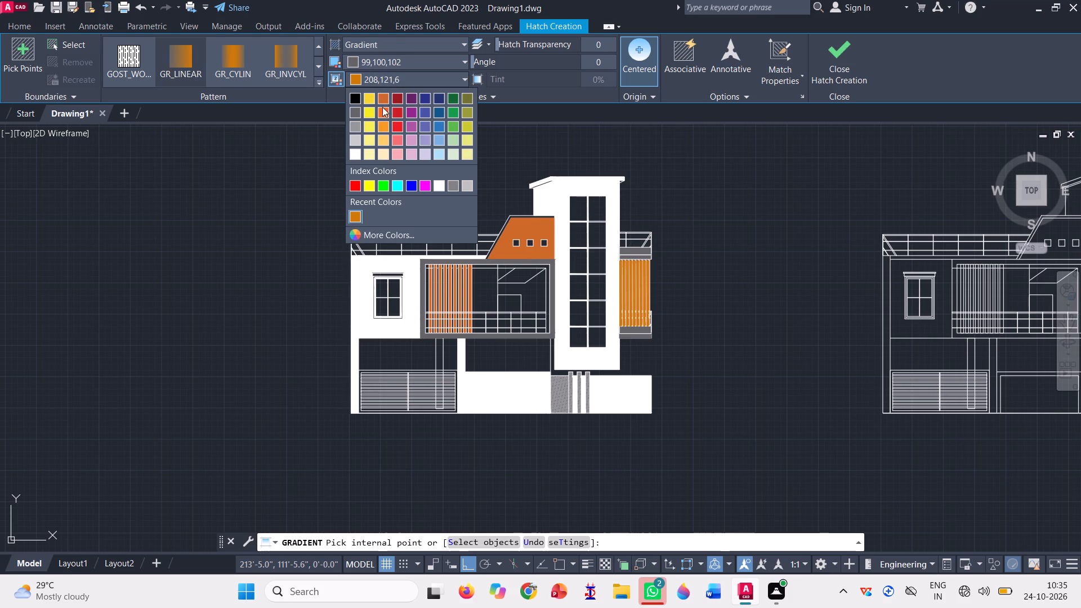
{"action": "left_click", "coordinate": [361, 109]}
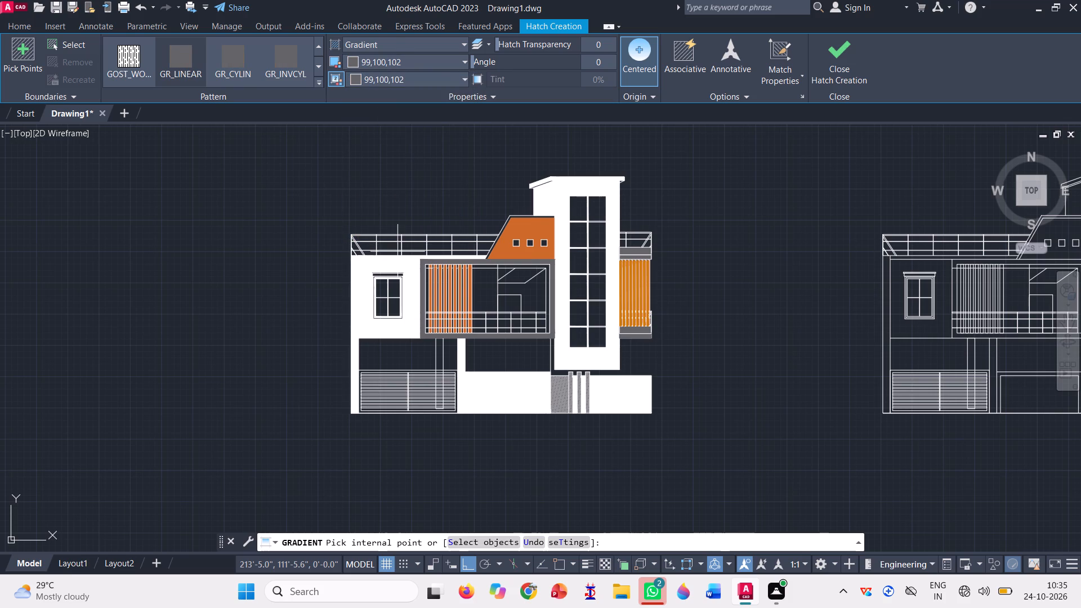
{"action": "scroll", "coordinate": [399, 252], "scroll_direction": "up", "scroll_amount": 3}
{"action": "scroll", "coordinate": [399, 346], "scroll_direction": "up", "scroll_amount": 4}
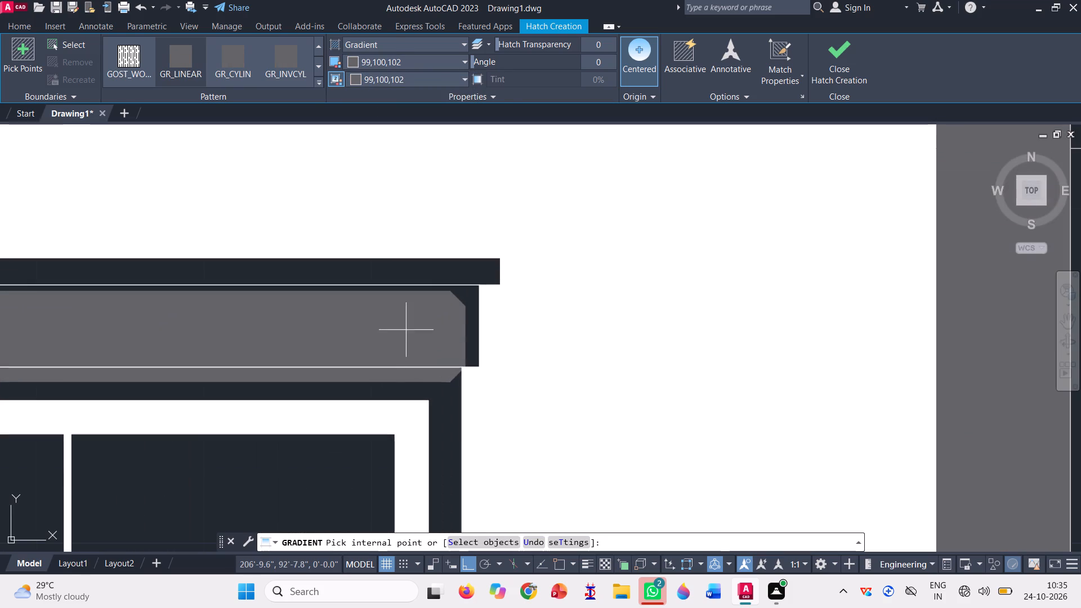
{"action": "left_click", "coordinate": [407, 327]}
{"action": "left_click", "coordinate": [425, 272]}
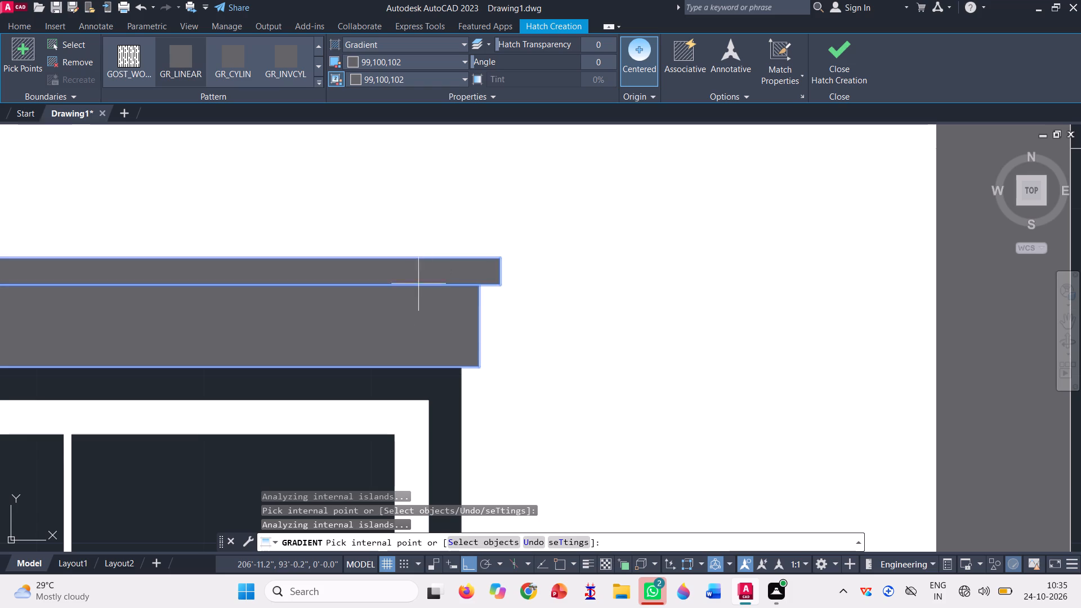
{"action": "scroll", "coordinate": [413, 271], "scroll_direction": "down", "scroll_amount": 8}
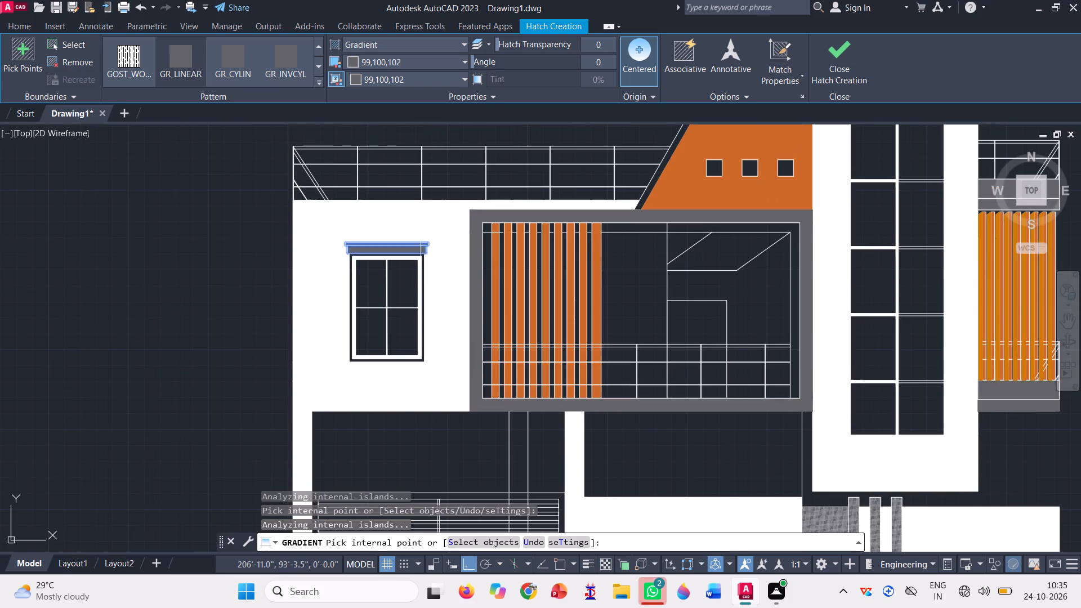
{"action": "scroll", "coordinate": [421, 239], "scroll_direction": "down", "scroll_amount": 2}
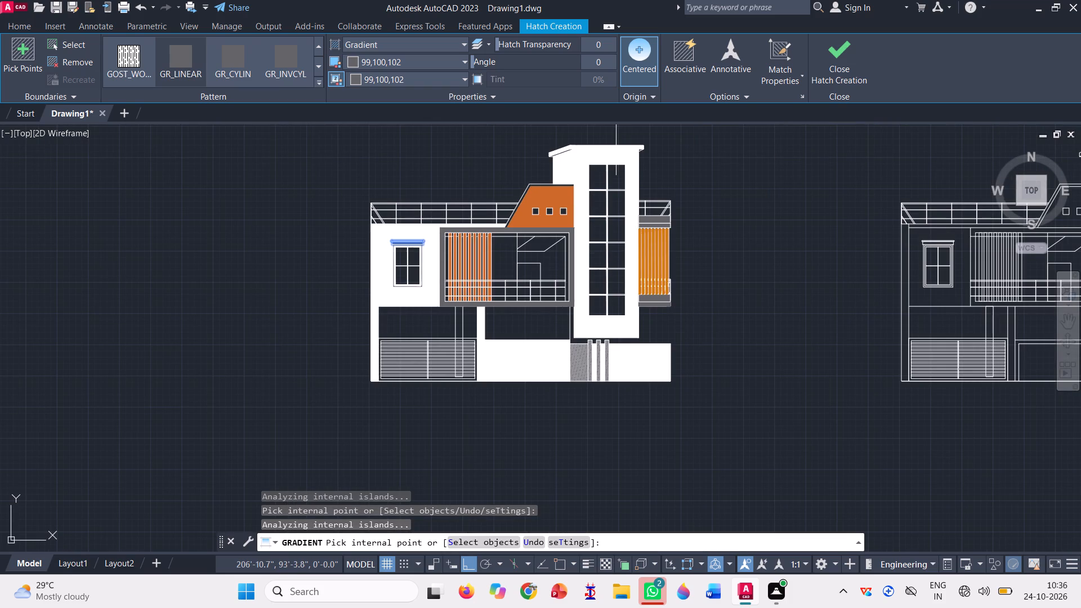
{"action": "scroll", "coordinate": [615, 147], "scroll_direction": "up", "scroll_amount": 3}
{"action": "scroll", "coordinate": [597, 208], "scroll_direction": "up", "scroll_amount": 5}
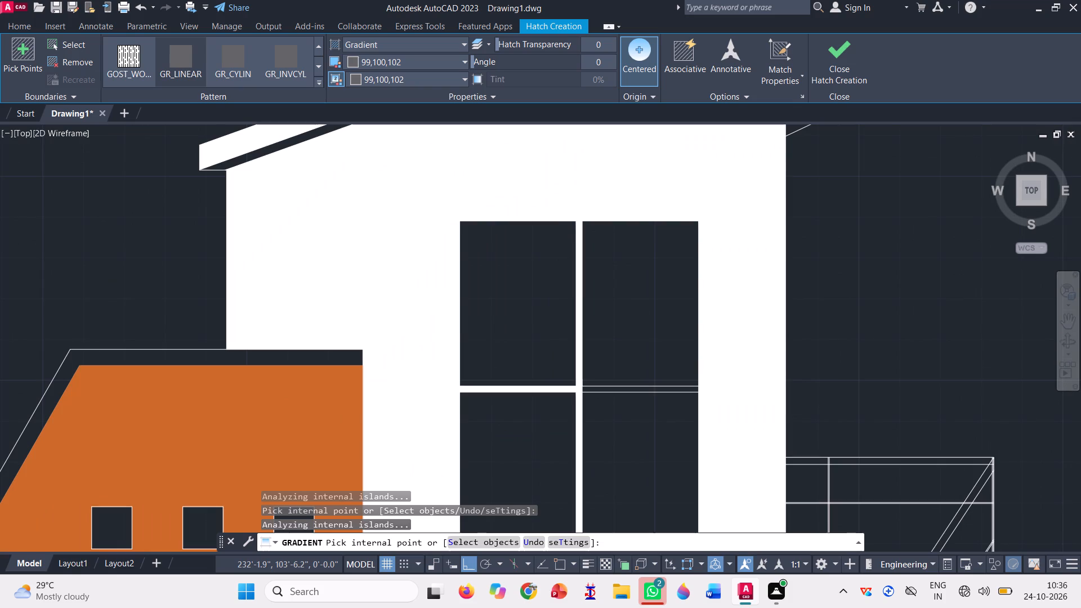
{"action": "scroll", "coordinate": [575, 205], "scroll_direction": "down", "scroll_amount": 5}
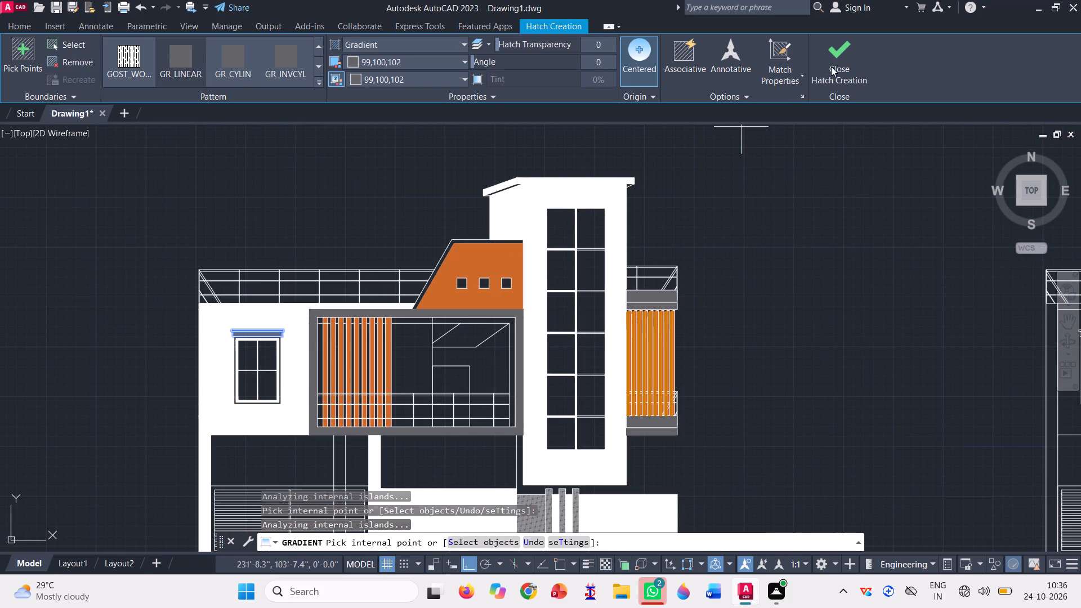
{"action": "scroll", "coordinate": [239, 319], "scroll_direction": "down", "scroll_amount": 3}
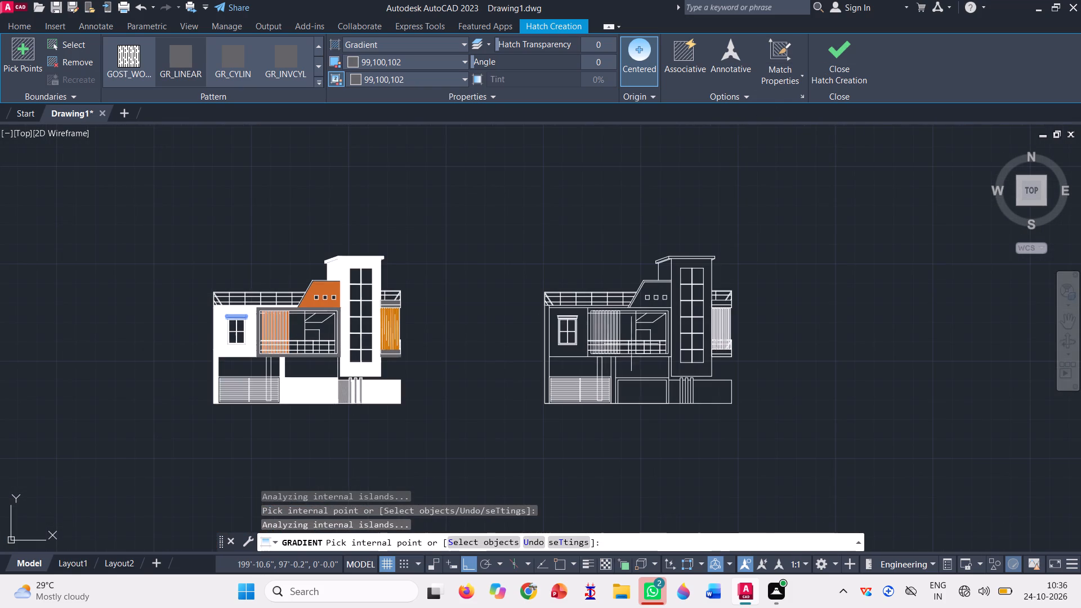
{"action": "scroll", "coordinate": [670, 328], "scroll_direction": "up", "scroll_amount": 3}
{"action": "scroll", "coordinate": [735, 223], "scroll_direction": "up", "scroll_amount": 2}
{"action": "scroll", "coordinate": [587, 308], "scroll_direction": "down", "scroll_amount": 3}
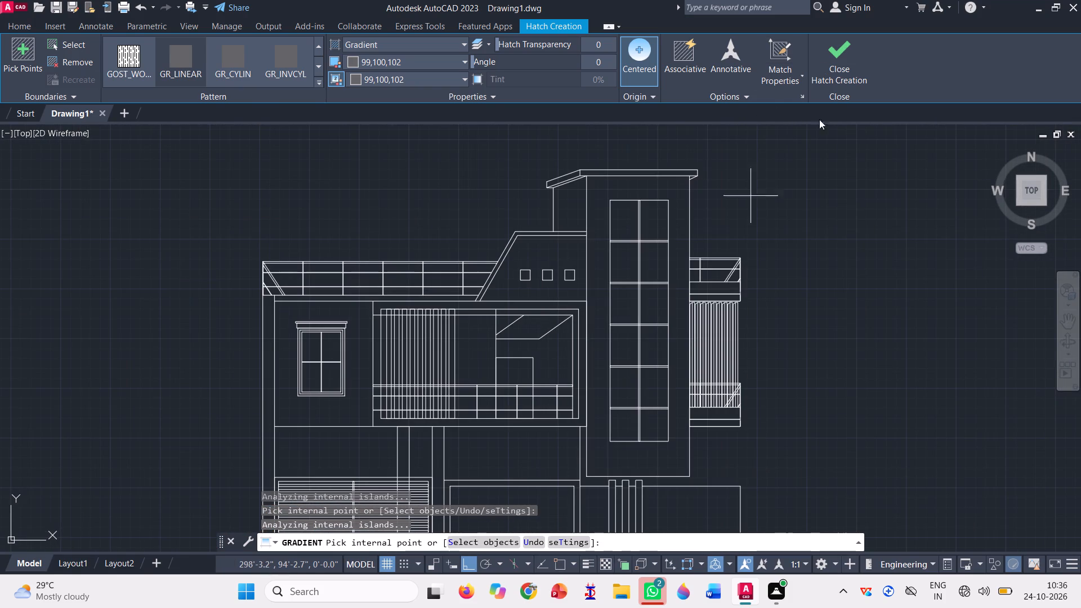
{"action": "left_click", "coordinate": [839, 77]}
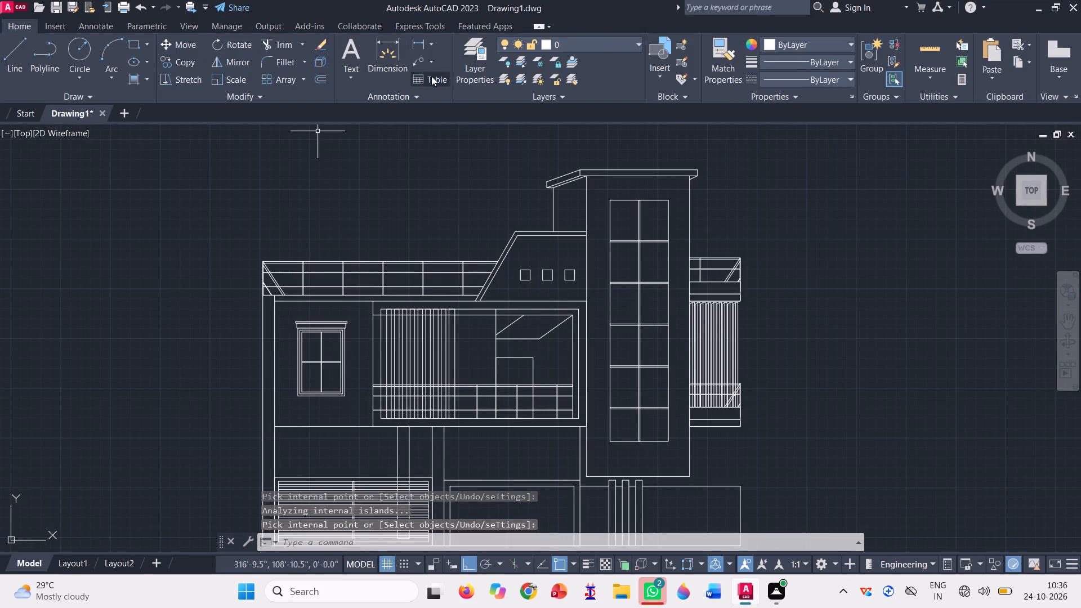
Offset the tall tower window's outer outline 2 inches inward in the uncoloured linework elevation.
{"action": "left_click", "coordinate": [321, 78]}
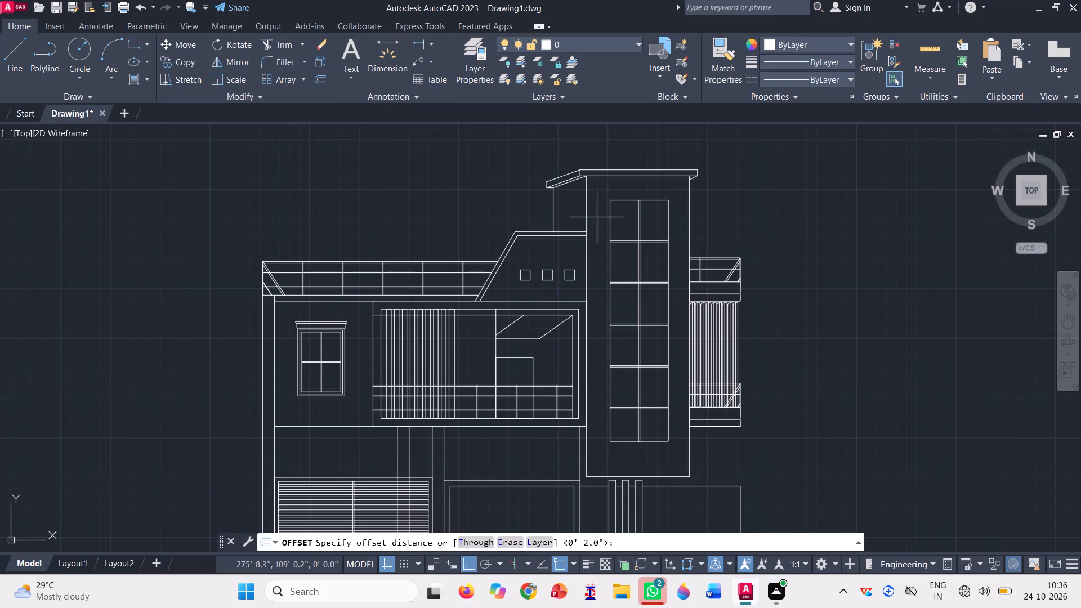
{"action": "key", "text": "space"}
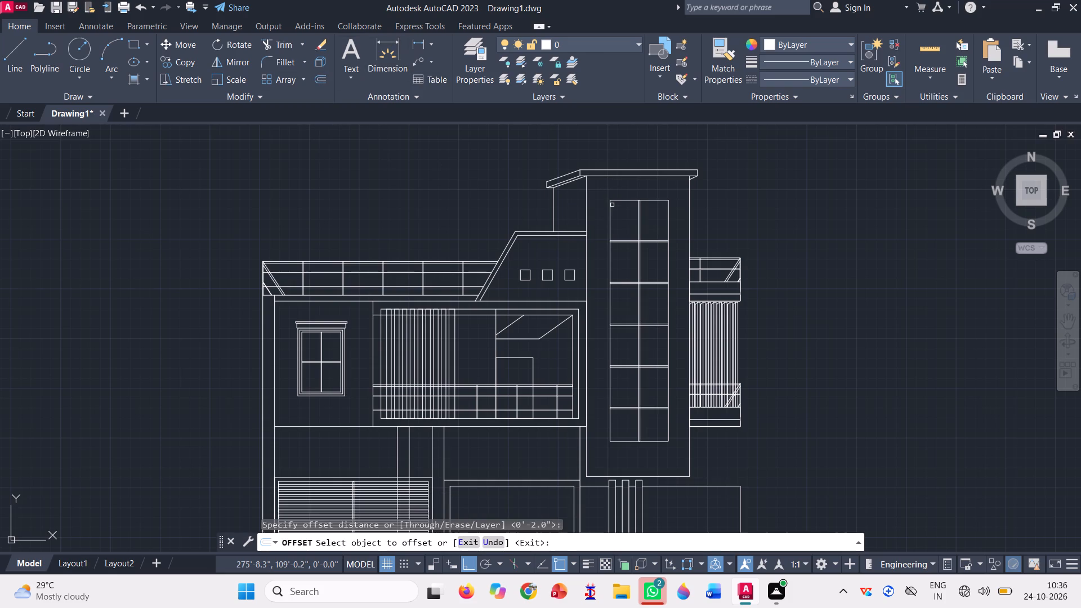
{"action": "left_click", "coordinate": [610, 203]}
{"action": "left_click", "coordinate": [622, 218]}
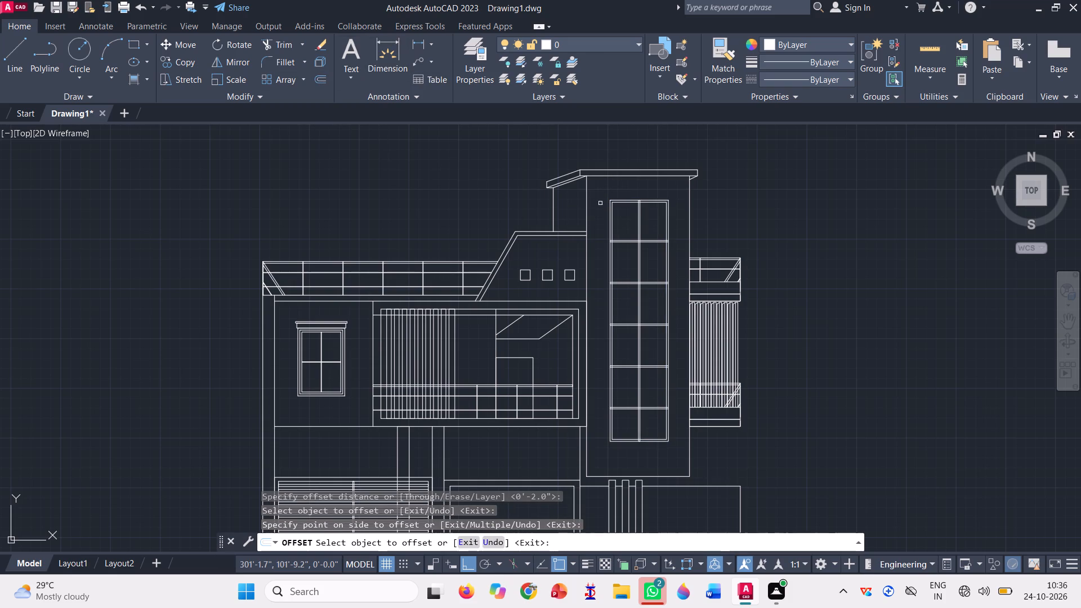
{"action": "scroll", "coordinate": [609, 210], "scroll_direction": "up", "scroll_amount": 2}
{"action": "key", "text": "Escape"}
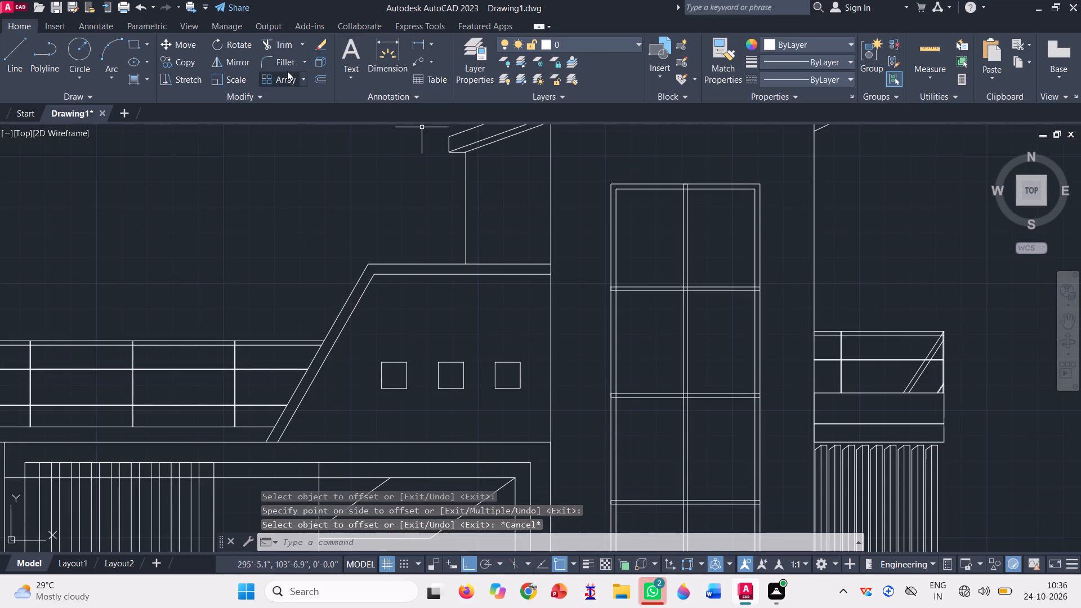
Fill the tall tower window's outer frame band in the linework elevation with a 99,100,102 gradient hatch.
{"action": "left_click", "coordinate": [132, 82]}
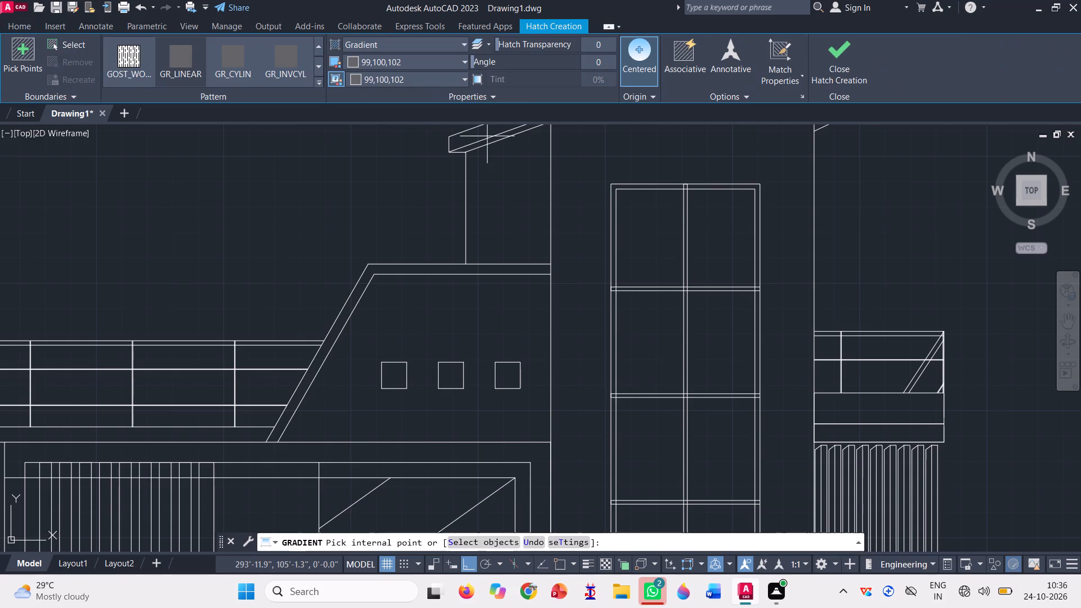
{"action": "scroll", "coordinate": [600, 195], "scroll_direction": "up", "scroll_amount": 3}
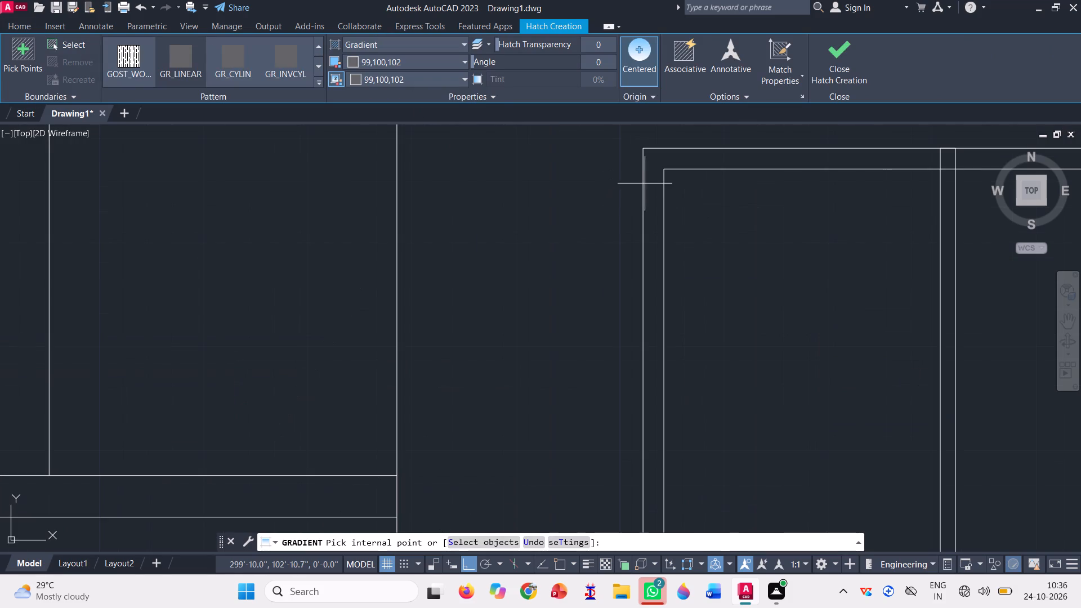
{"action": "scroll", "coordinate": [649, 177], "scroll_direction": "up", "scroll_amount": 2}
{"action": "left_click", "coordinate": [649, 176]}
{"action": "scroll", "coordinate": [474, 230], "scroll_direction": "down", "scroll_amount": 5}
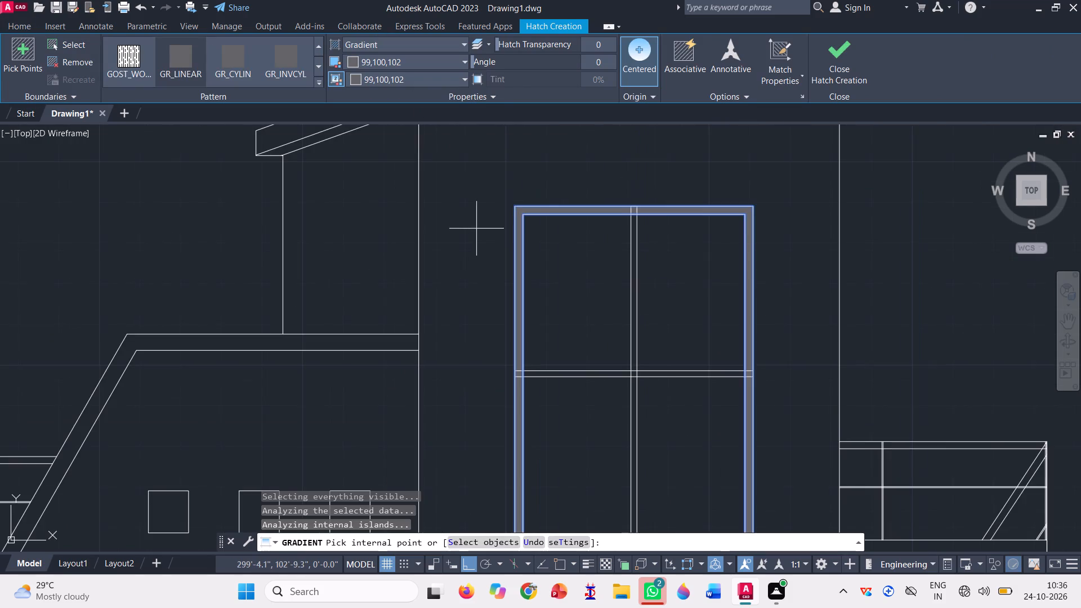
{"action": "scroll", "coordinate": [529, 204], "scroll_direction": "down", "scroll_amount": 2}
{"action": "left_click", "coordinate": [842, 56]}
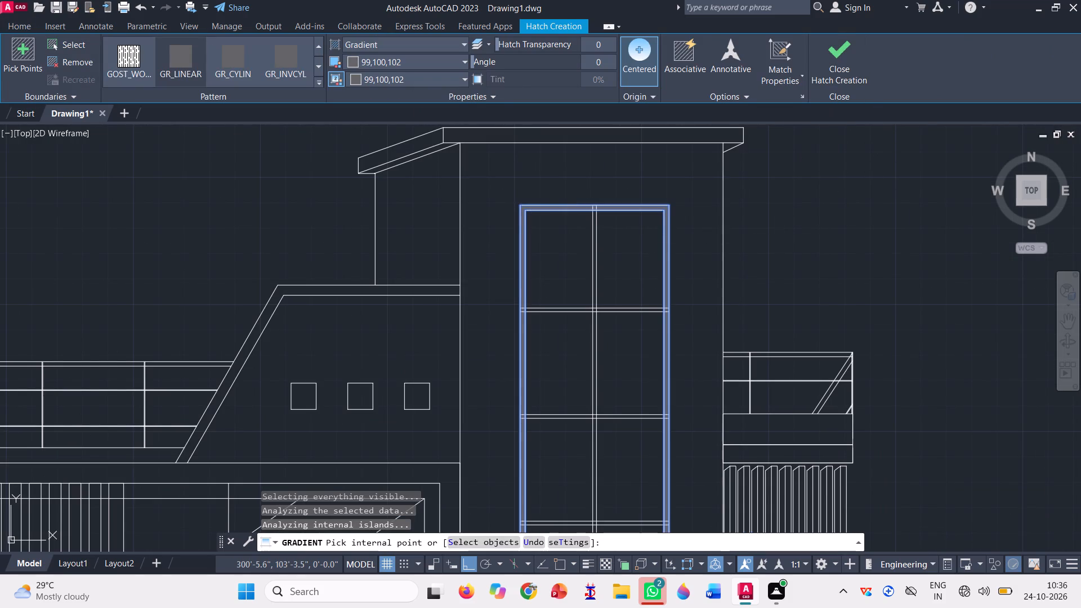
Copy the tower window's frame fill onto the coloured elevation, using the tower roof's sloped eave corner as the reference point.
{"action": "type", "text": "cll"}
{"action": "key", "text": "BackSpace"}
{"action": "key", "text": "BackSpace"}
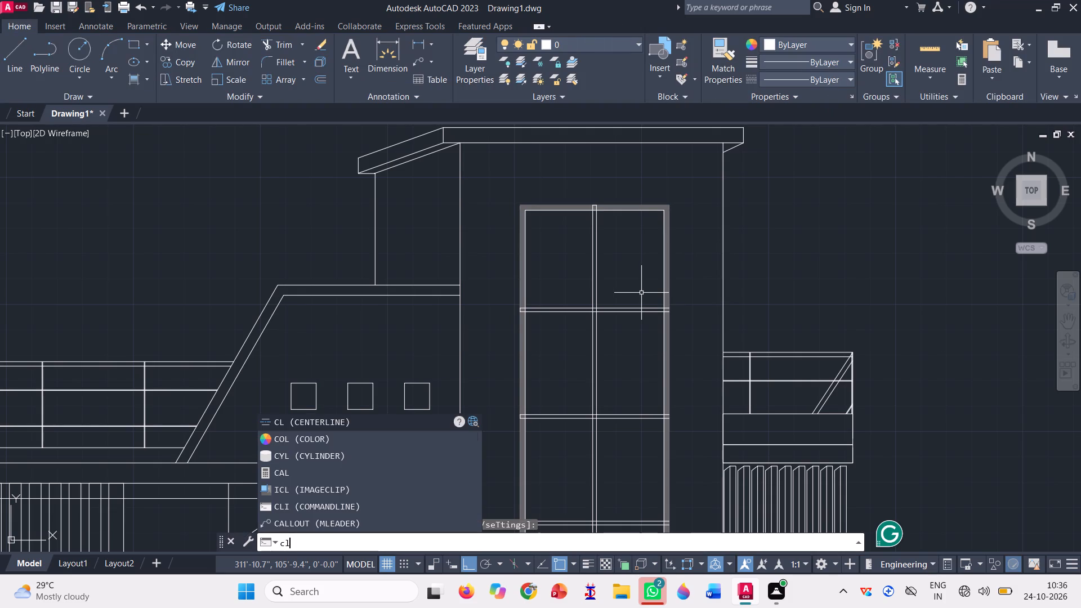
{"action": "type", "text": "o"}
{"action": "key", "text": "space"}
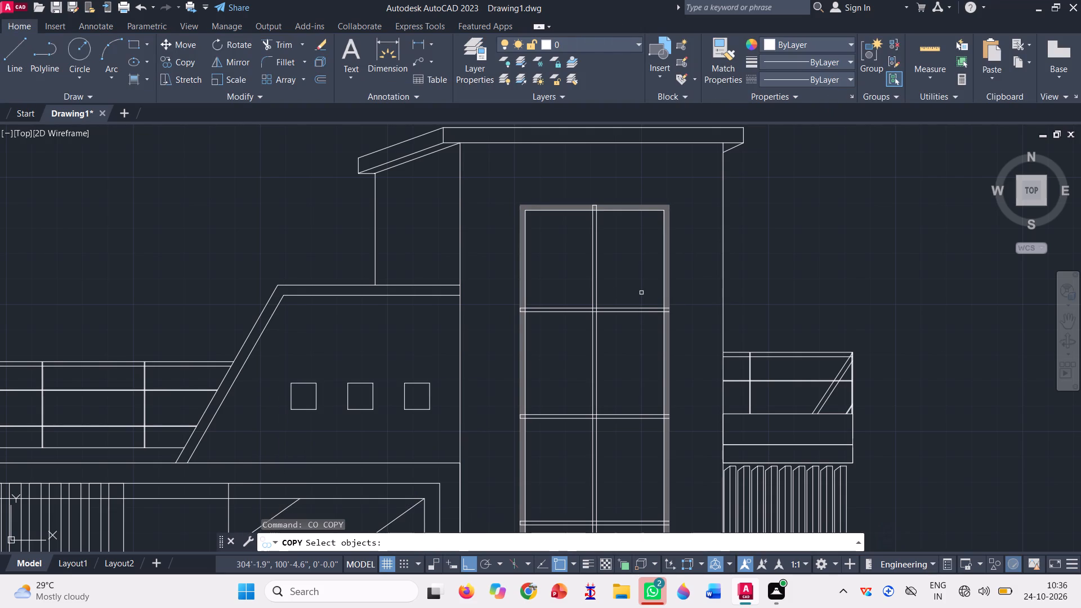
{"action": "scroll", "coordinate": [537, 198], "scroll_direction": "up", "scroll_amount": 4}
{"action": "scroll", "coordinate": [482, 273], "scroll_direction": "up", "scroll_amount": 2}
{"action": "left_click", "coordinate": [462, 247]}
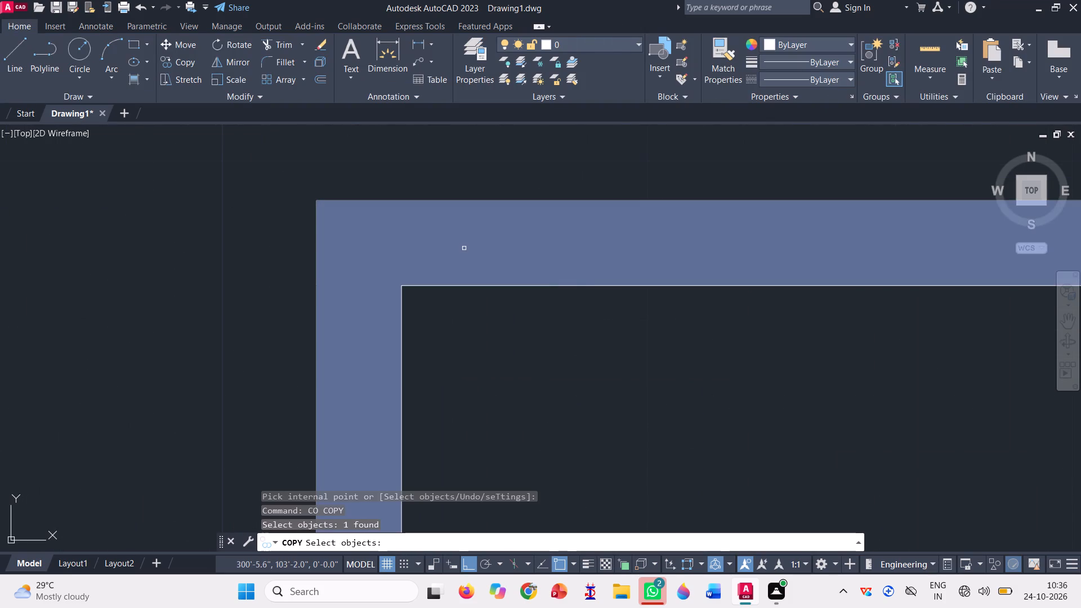
{"action": "scroll", "coordinate": [583, 287], "scroll_direction": "down", "scroll_amount": 7}
{"action": "scroll", "coordinate": [634, 265], "scroll_direction": "down", "scroll_amount": 2}
{"action": "key", "text": "space"}
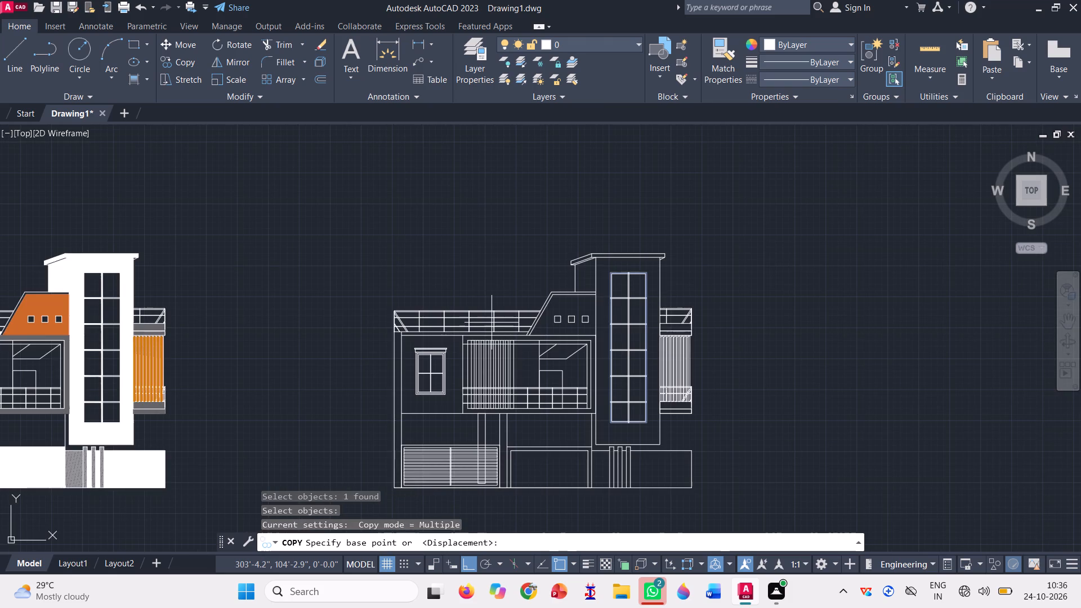
{"action": "scroll", "coordinate": [579, 264], "scroll_direction": "up", "scroll_amount": 6}
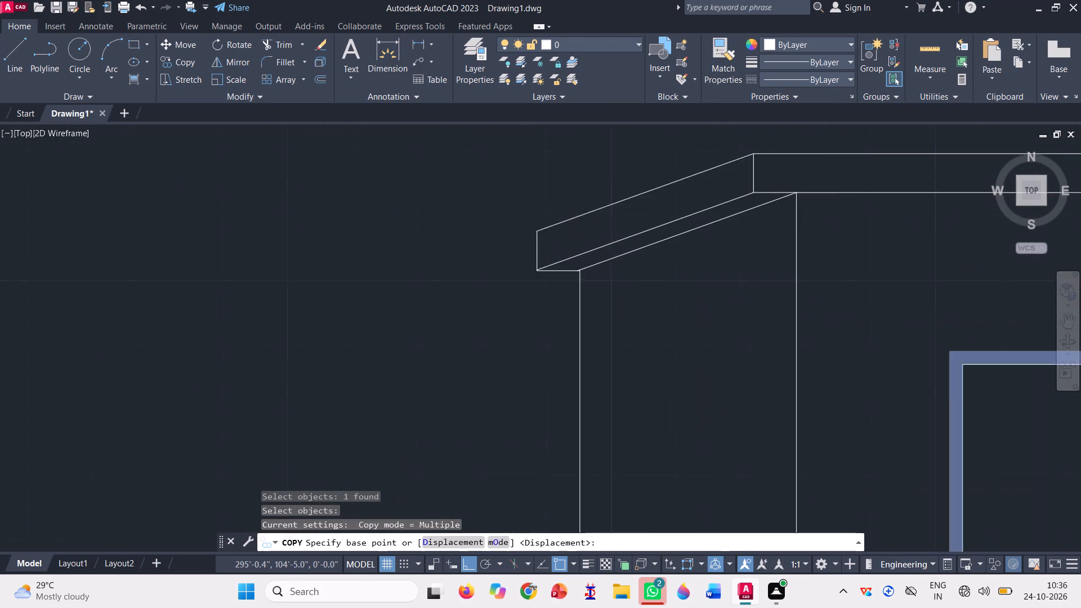
{"action": "left_click", "coordinate": [529, 214]}
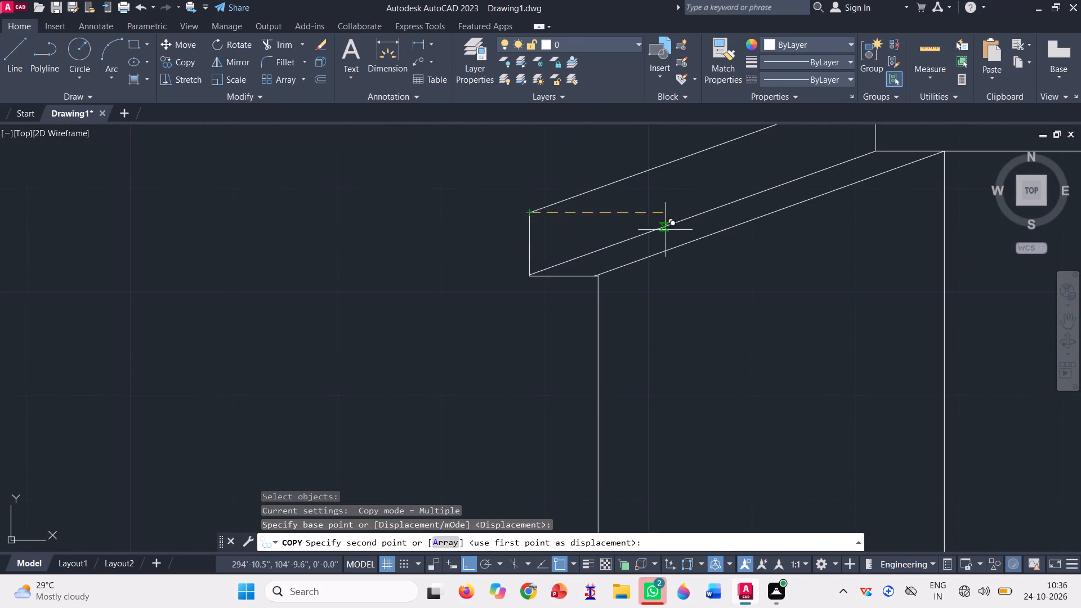
{"action": "scroll", "coordinate": [686, 230], "scroll_direction": "down", "scroll_amount": 5}
{"action": "scroll", "coordinate": [735, 230], "scroll_direction": "down", "scroll_amount": 2}
{"action": "scroll", "coordinate": [417, 233], "scroll_direction": "up", "scroll_amount": 3}
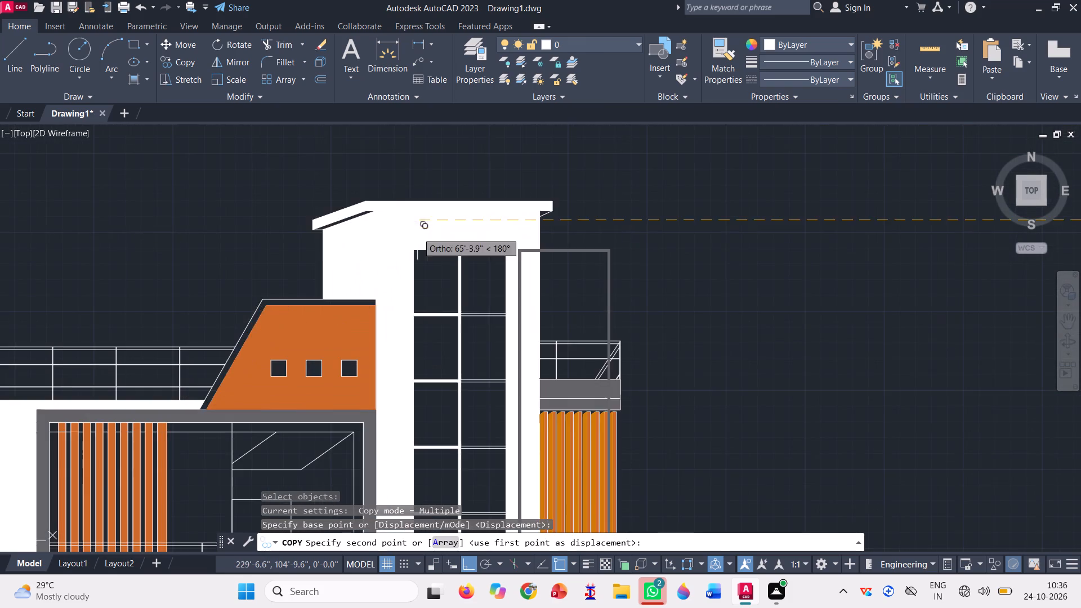
{"action": "scroll", "coordinate": [302, 238], "scroll_direction": "up", "scroll_amount": 3}
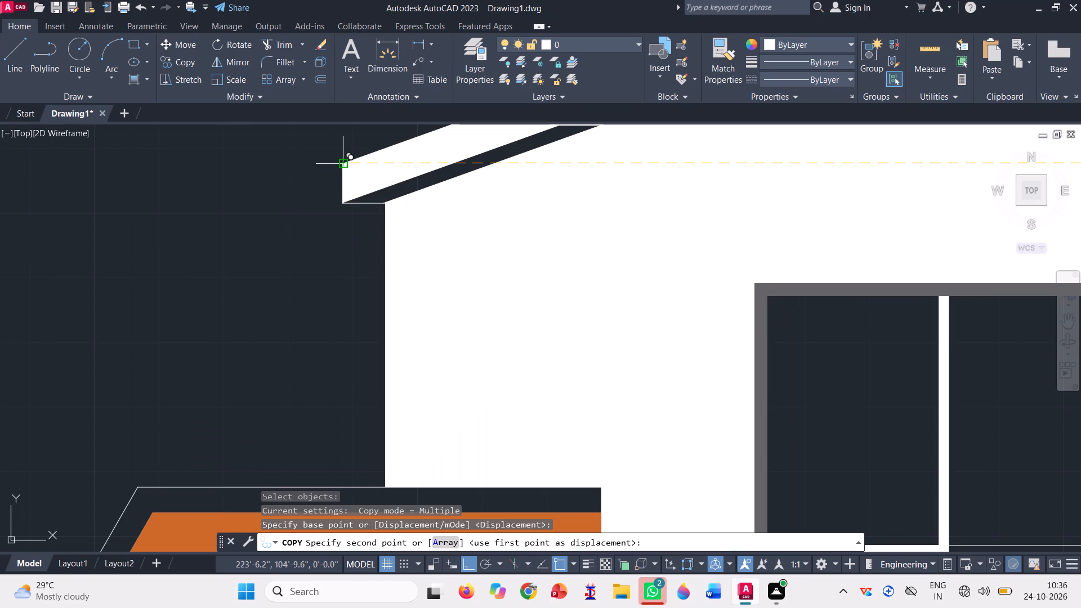
{"action": "left_click", "coordinate": [341, 164]}
{"action": "scroll", "coordinate": [442, 244], "scroll_direction": "down", "scroll_amount": 4}
{"action": "key", "text": "Escape"}
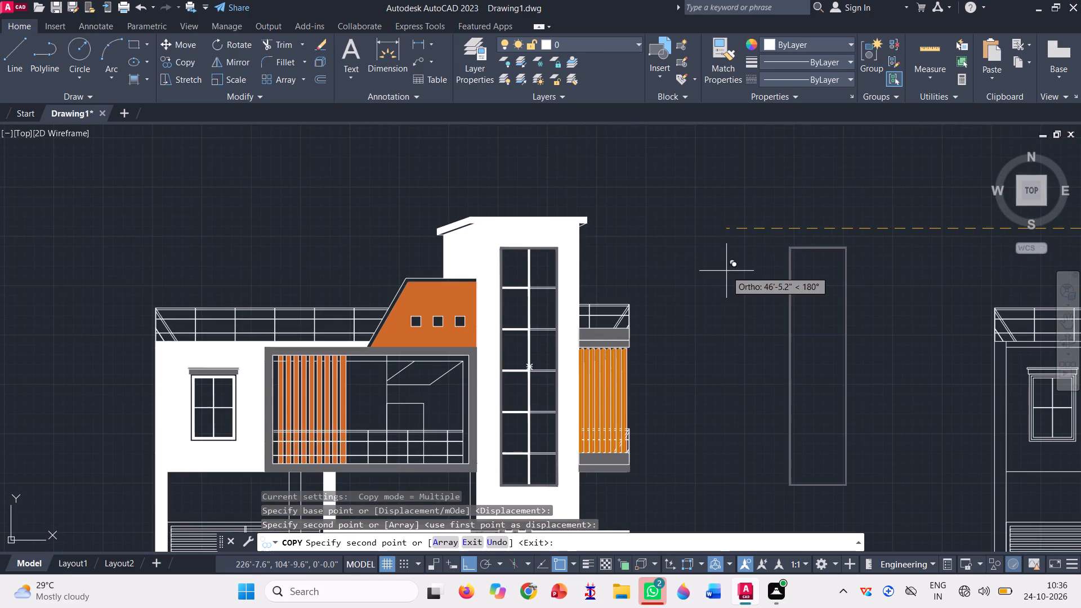
Delete the original frame fill from the tall tower window in the uncoloured linework elevation.
{"action": "scroll", "coordinate": [593, 266], "scroll_direction": "down", "scroll_amount": 1}
{"action": "scroll", "coordinate": [647, 271], "scroll_direction": "down", "scroll_amount": 1}
{"action": "scroll", "coordinate": [952, 292], "scroll_direction": "up", "scroll_amount": 3}
{"action": "scroll", "coordinate": [854, 189], "scroll_direction": "up", "scroll_amount": 3}
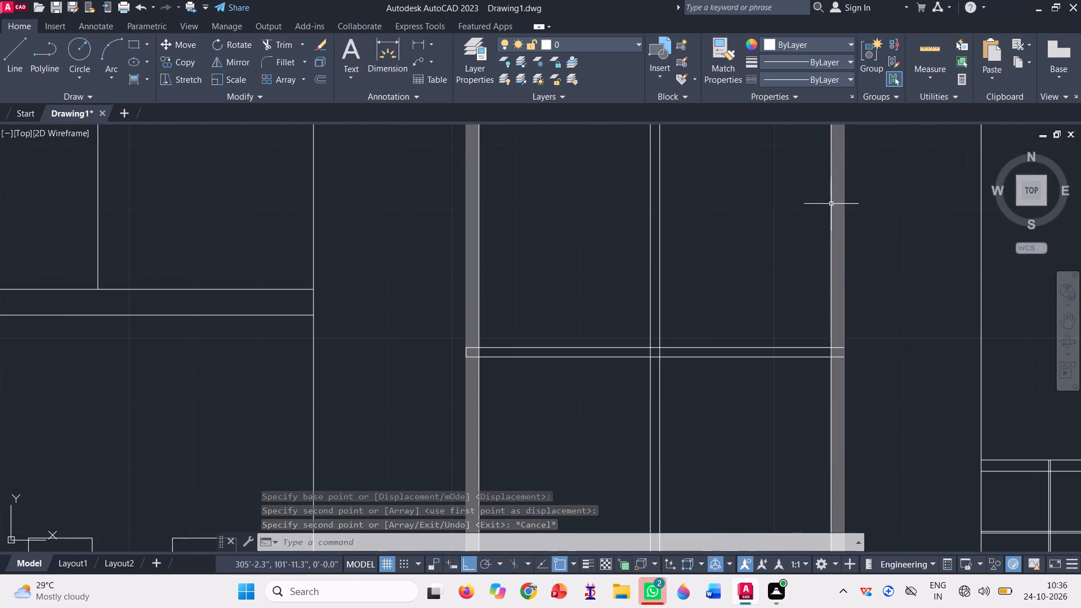
{"action": "left_click", "coordinate": [837, 207]}
{"action": "scroll", "coordinate": [756, 271], "scroll_direction": "down", "scroll_amount": 3}
{"action": "key", "text": "Delete"}
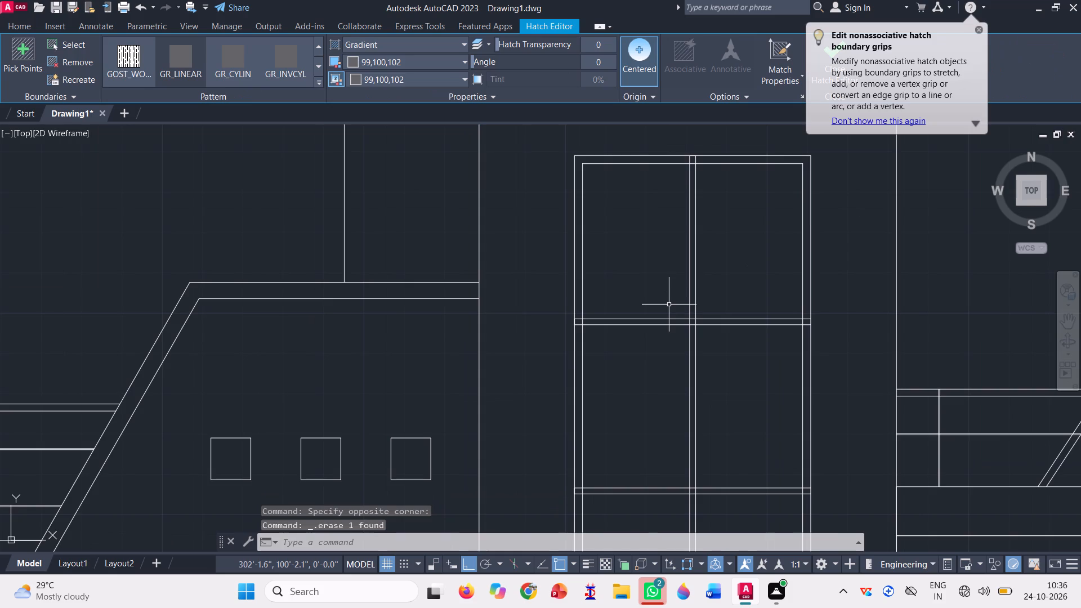
Fill the door area above the balcony railing in the coloured elevation with a gradient hatch using 242,103,34 for both colours.
{"action": "scroll", "coordinate": [669, 307], "scroll_direction": "down", "scroll_amount": 3}
{"action": "scroll", "coordinate": [727, 263], "scroll_direction": "down", "scroll_amount": 2}
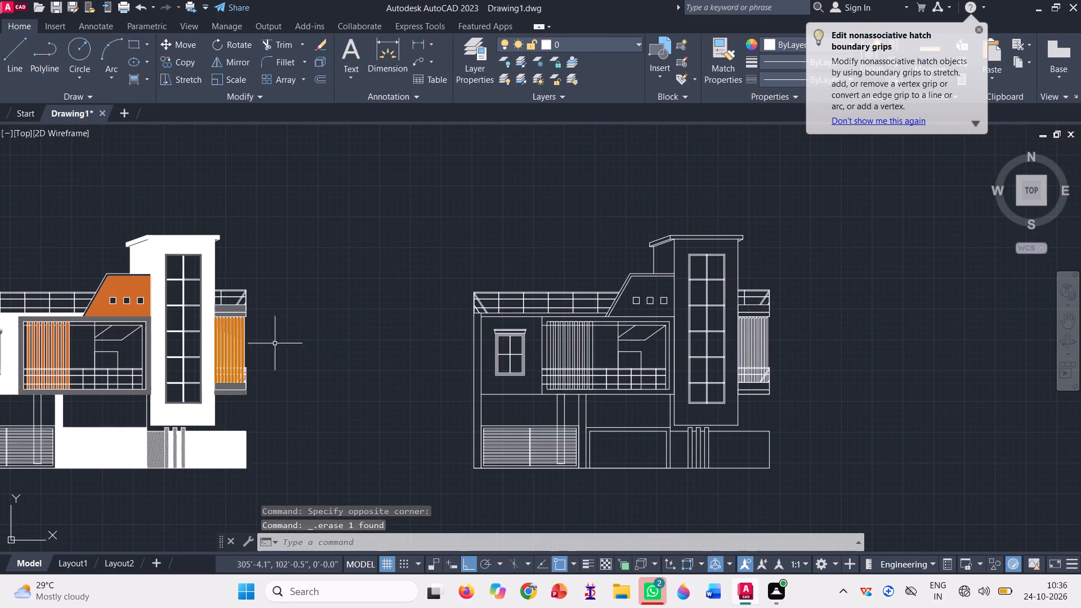
{"action": "scroll", "coordinate": [158, 336], "scroll_direction": "up", "scroll_amount": 3}
{"action": "scroll", "coordinate": [384, 297], "scroll_direction": "down", "scroll_amount": 2}
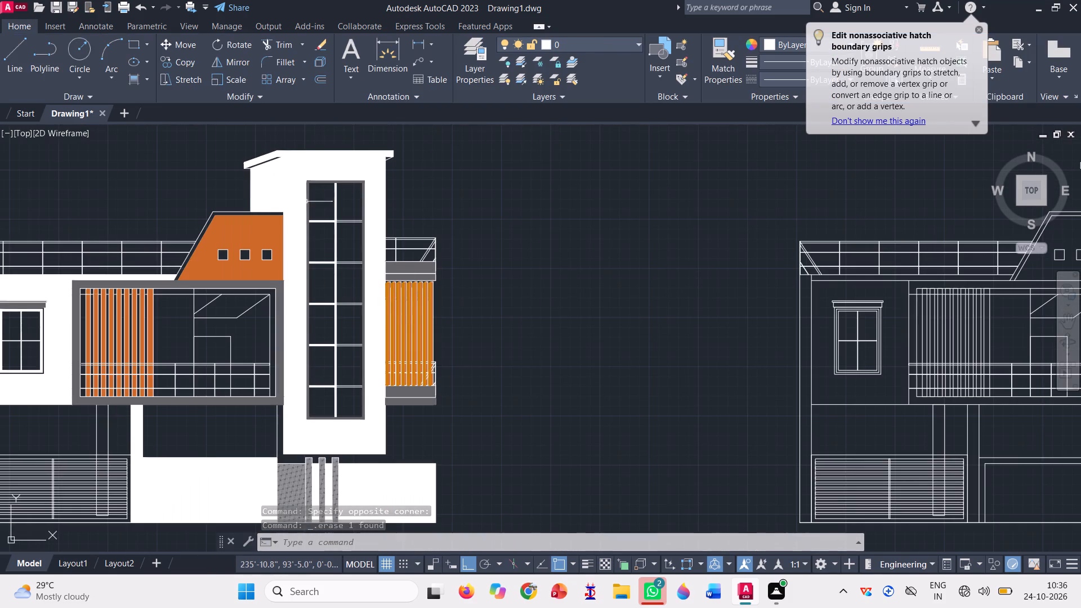
{"action": "left_click", "coordinate": [133, 81]}
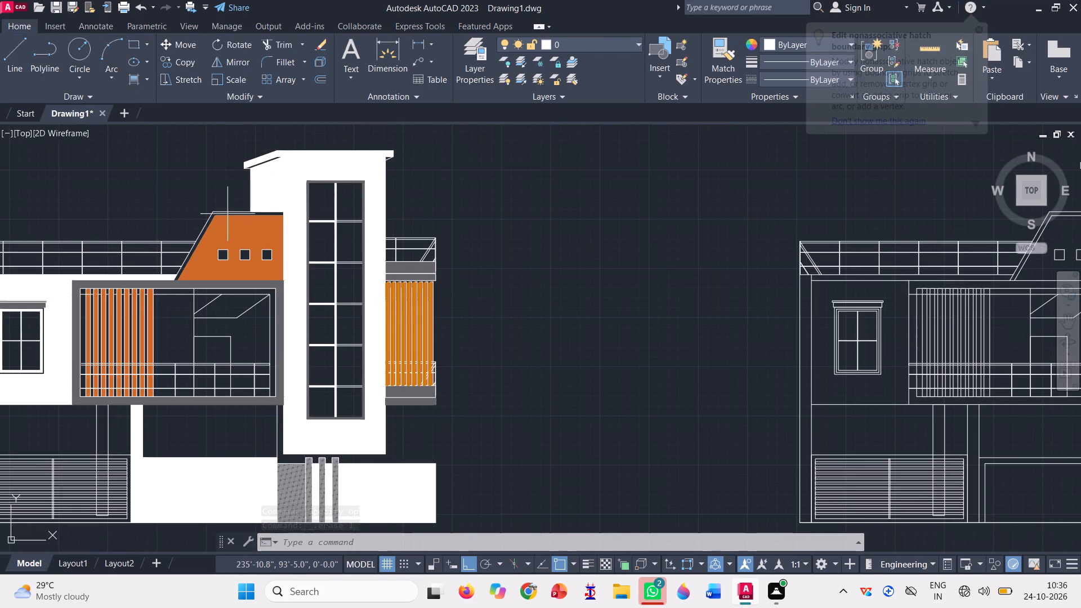
{"action": "scroll", "coordinate": [457, 267], "scroll_direction": "down", "scroll_amount": 1}
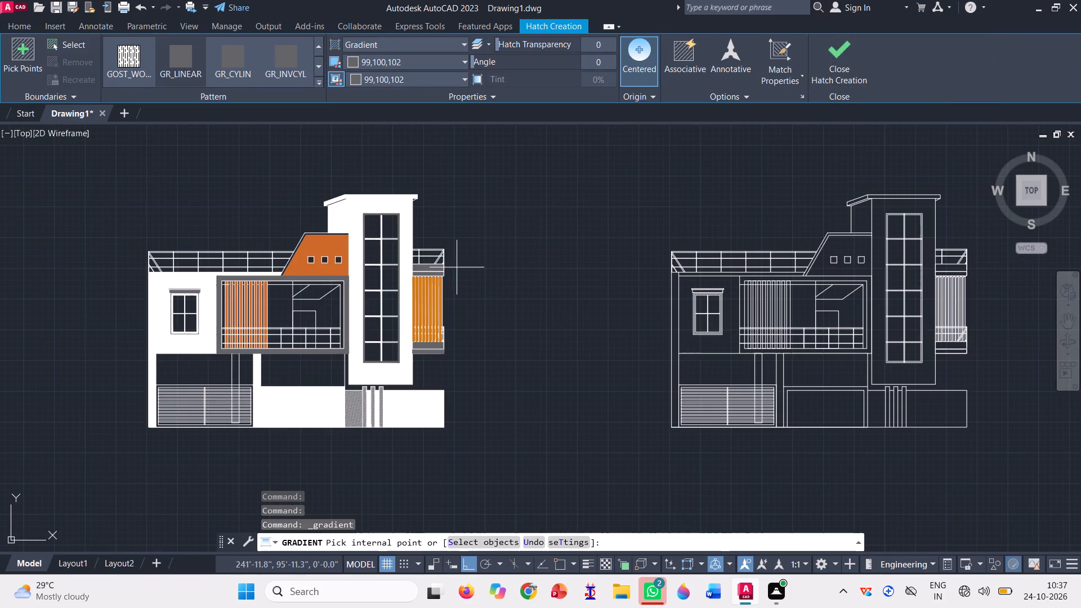
{"action": "scroll", "coordinate": [961, 236], "scroll_direction": "up", "scroll_amount": 2}
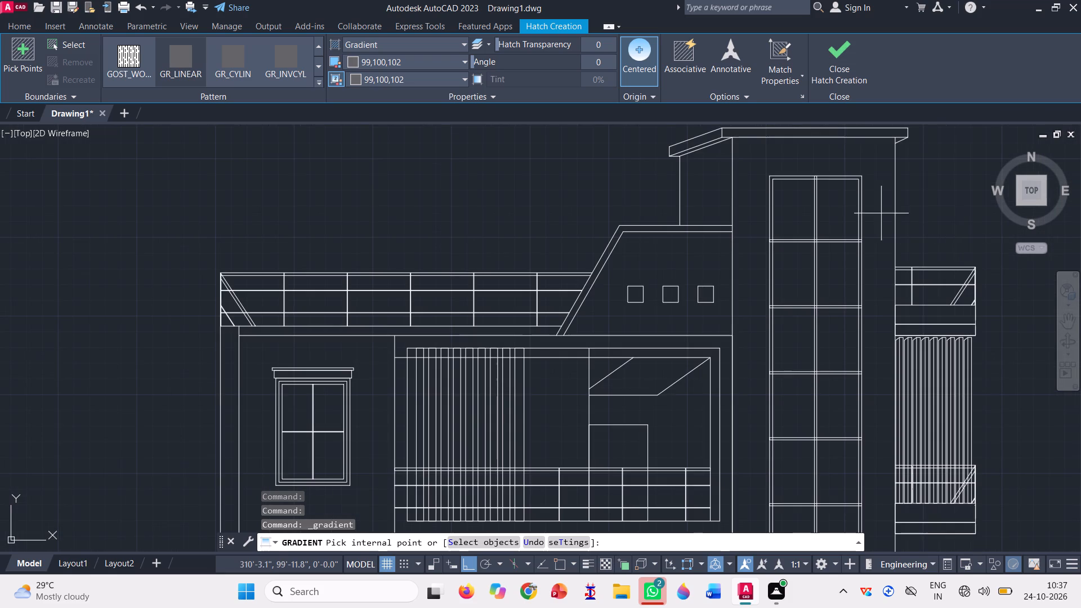
{"action": "left_click", "coordinate": [444, 61]}
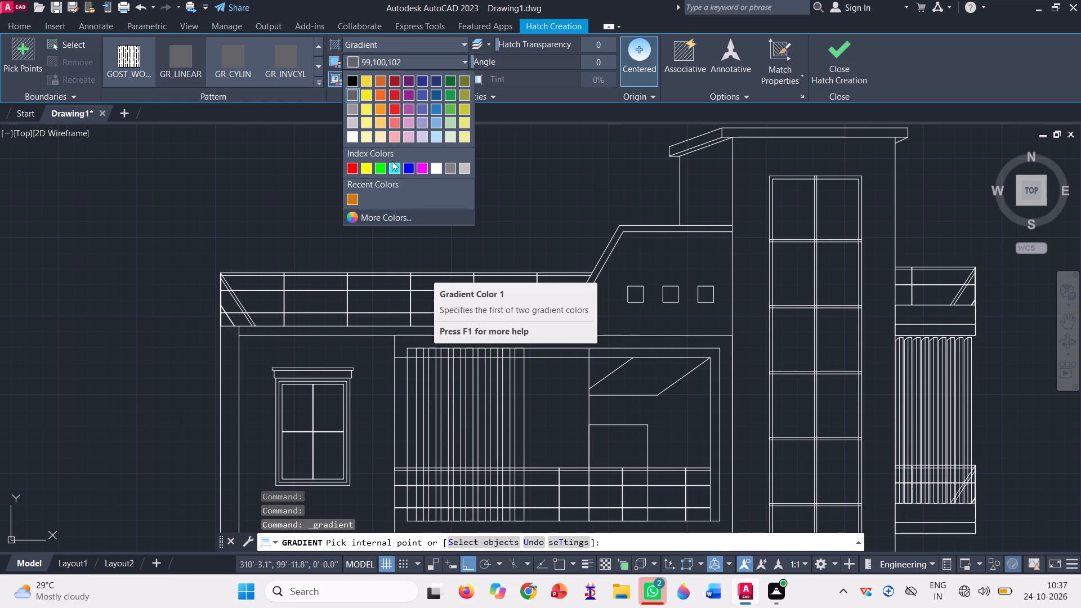
{"action": "left_click", "coordinate": [379, 93]}
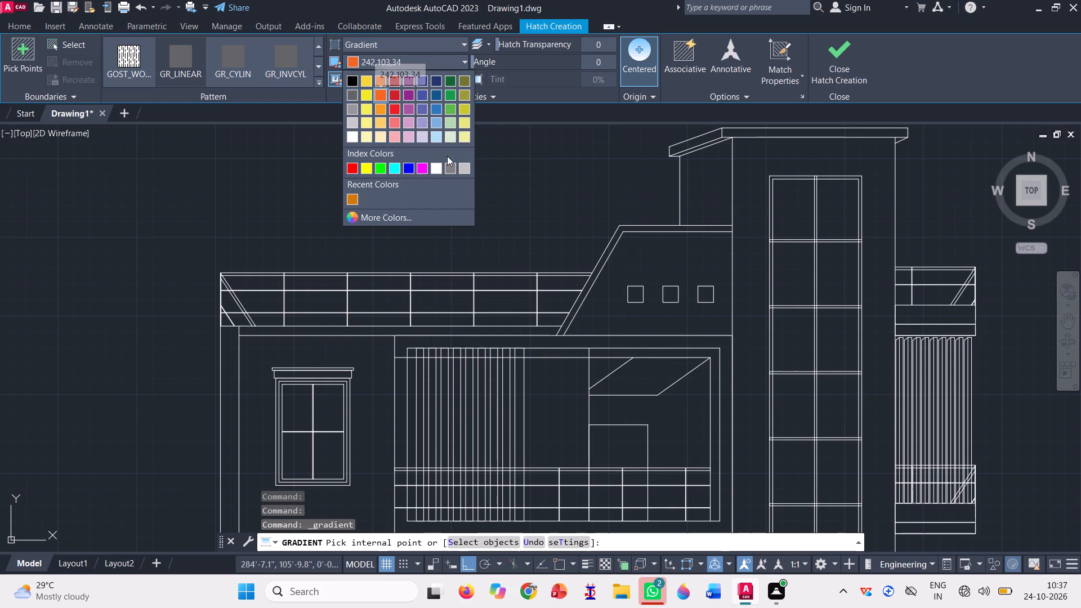
{"action": "scroll", "coordinate": [783, 297], "scroll_direction": "down", "scroll_amount": 6}
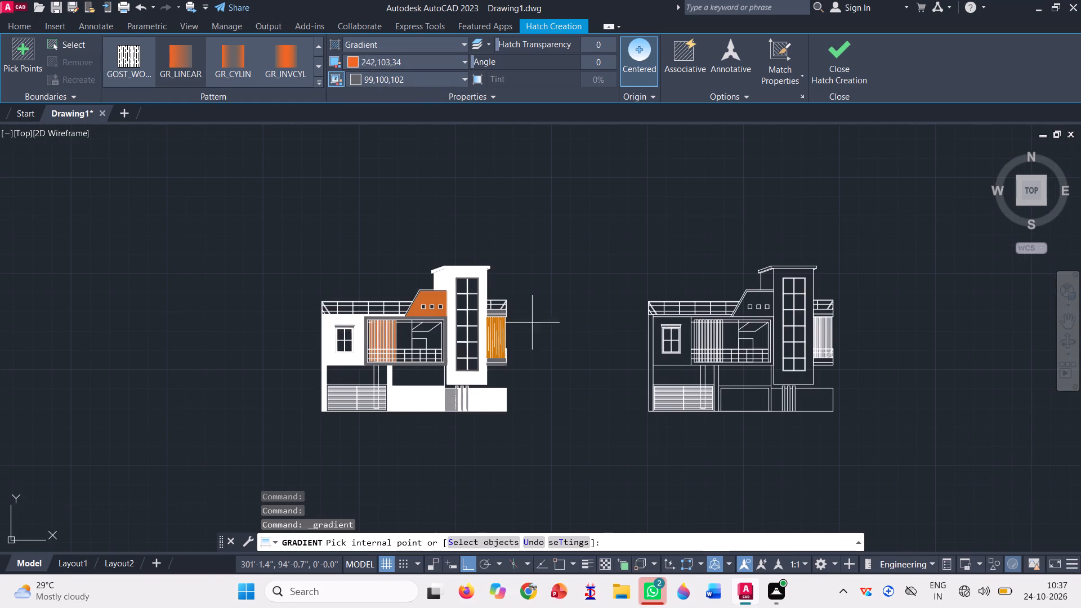
{"action": "left_click", "coordinate": [413, 80]}
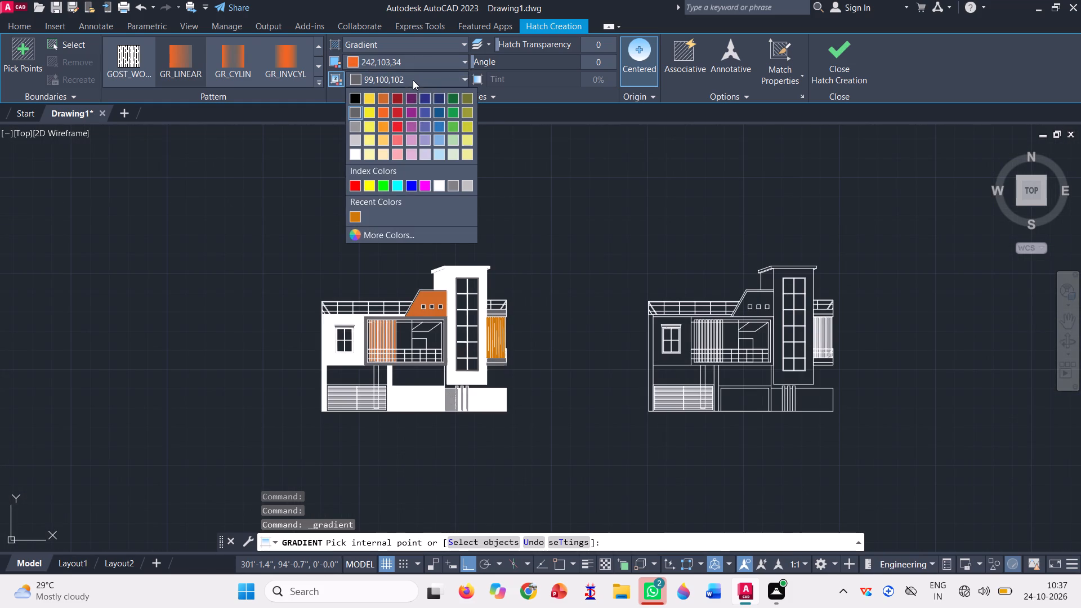
{"action": "left_click", "coordinate": [378, 117]}
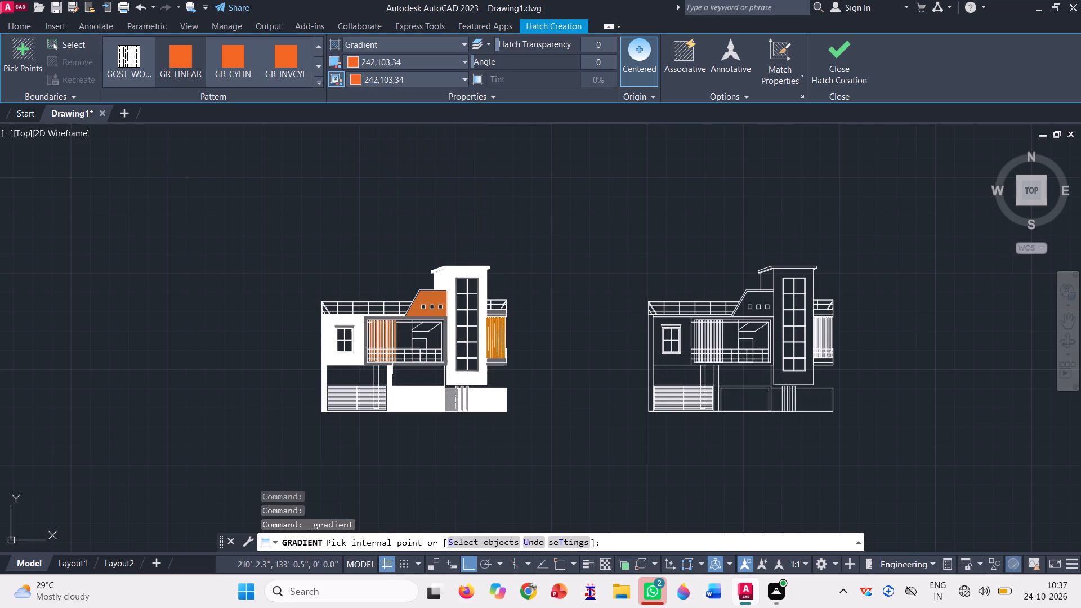
{"action": "scroll", "coordinate": [425, 342], "scroll_direction": "up", "scroll_amount": 3}
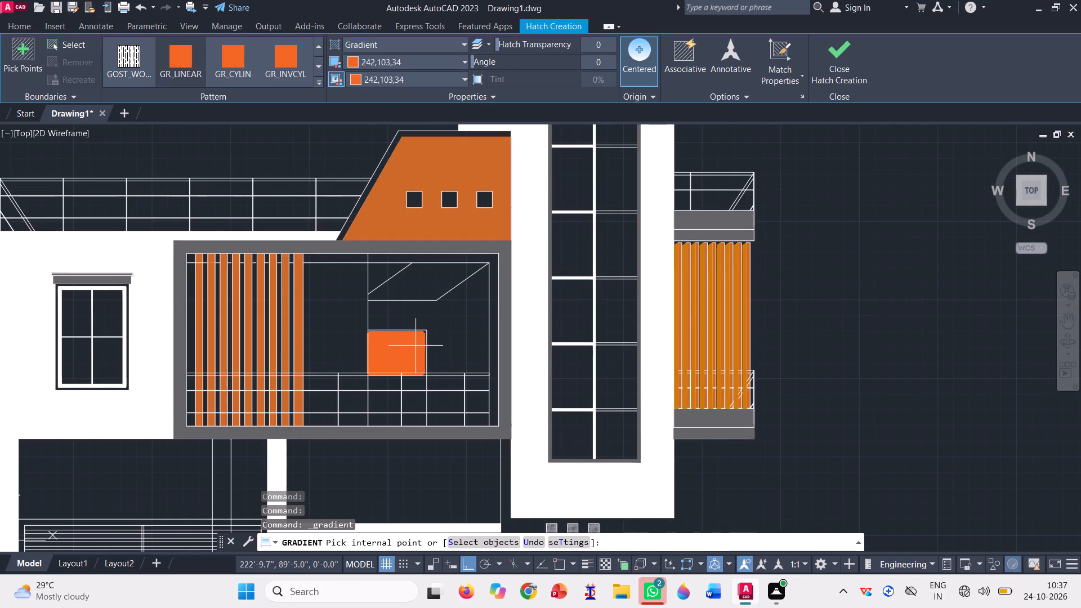
{"action": "left_click", "coordinate": [414, 346]}
Extend the 242,103,34 gradient fill to the six door areas visible between the balcony railing bars.
{"action": "scroll", "coordinate": [397, 401], "scroll_direction": "up", "scroll_amount": 3}
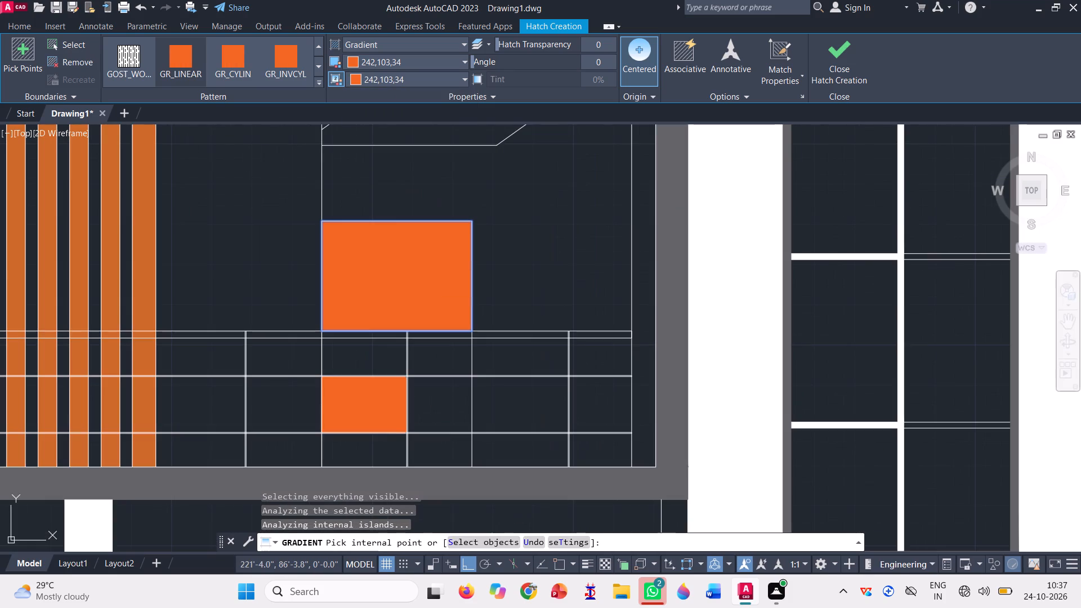
{"action": "left_click", "coordinate": [385, 357]}
{"action": "left_click", "coordinate": [434, 350]}
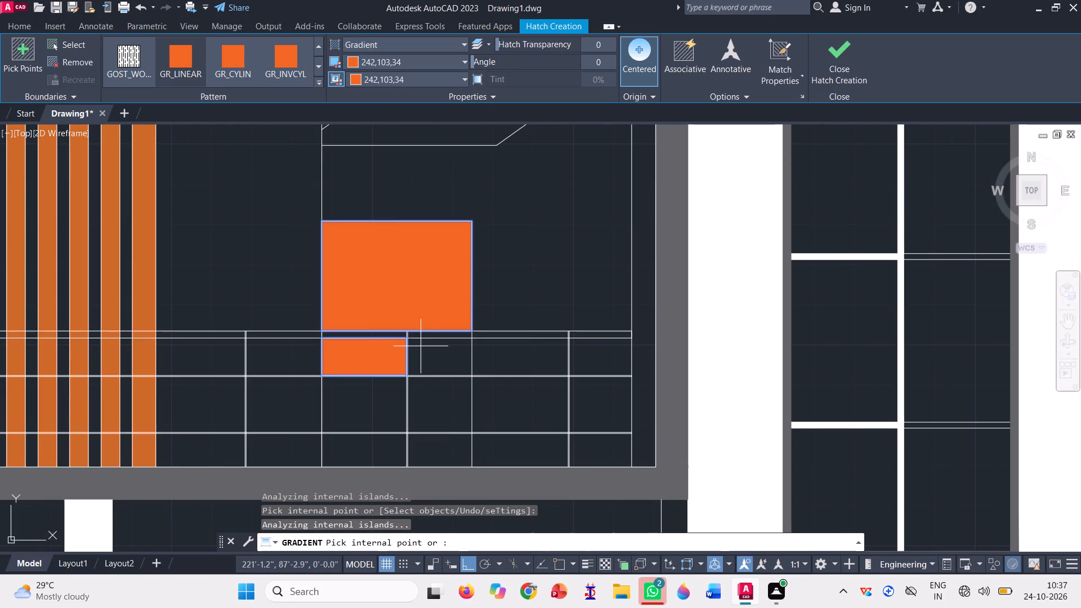
{"action": "left_click", "coordinate": [435, 408]}
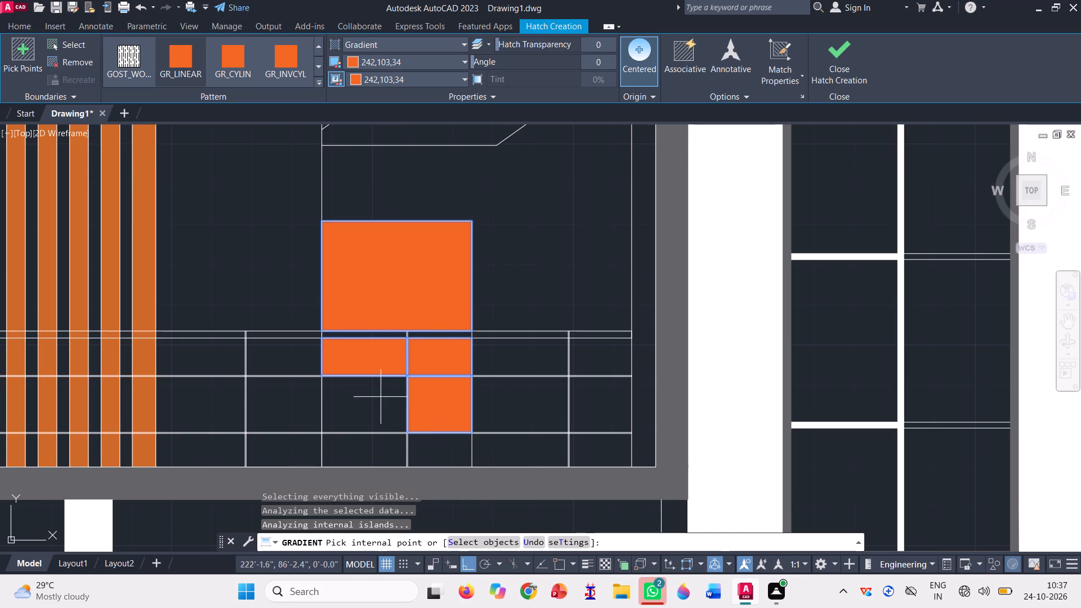
{"action": "left_click", "coordinate": [380, 395]}
{"action": "left_click", "coordinate": [385, 448]}
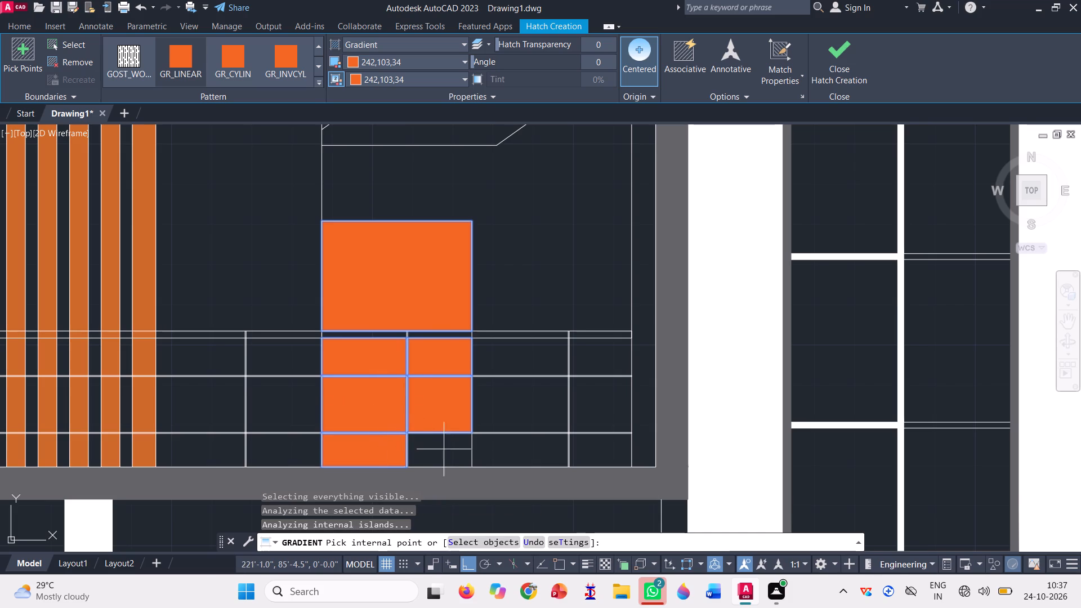
{"action": "left_click", "coordinate": [450, 449]}
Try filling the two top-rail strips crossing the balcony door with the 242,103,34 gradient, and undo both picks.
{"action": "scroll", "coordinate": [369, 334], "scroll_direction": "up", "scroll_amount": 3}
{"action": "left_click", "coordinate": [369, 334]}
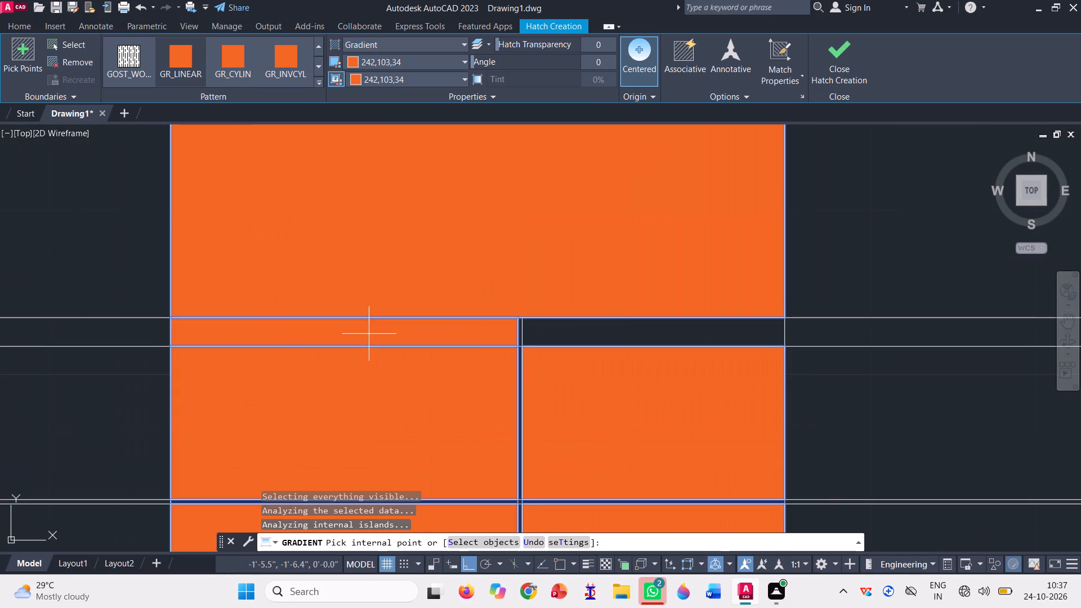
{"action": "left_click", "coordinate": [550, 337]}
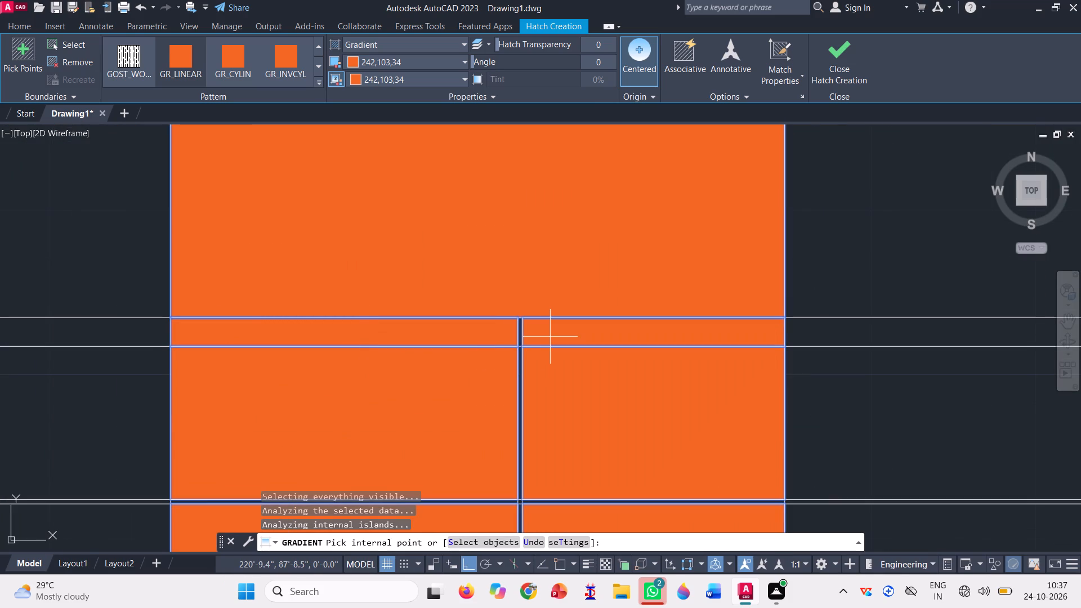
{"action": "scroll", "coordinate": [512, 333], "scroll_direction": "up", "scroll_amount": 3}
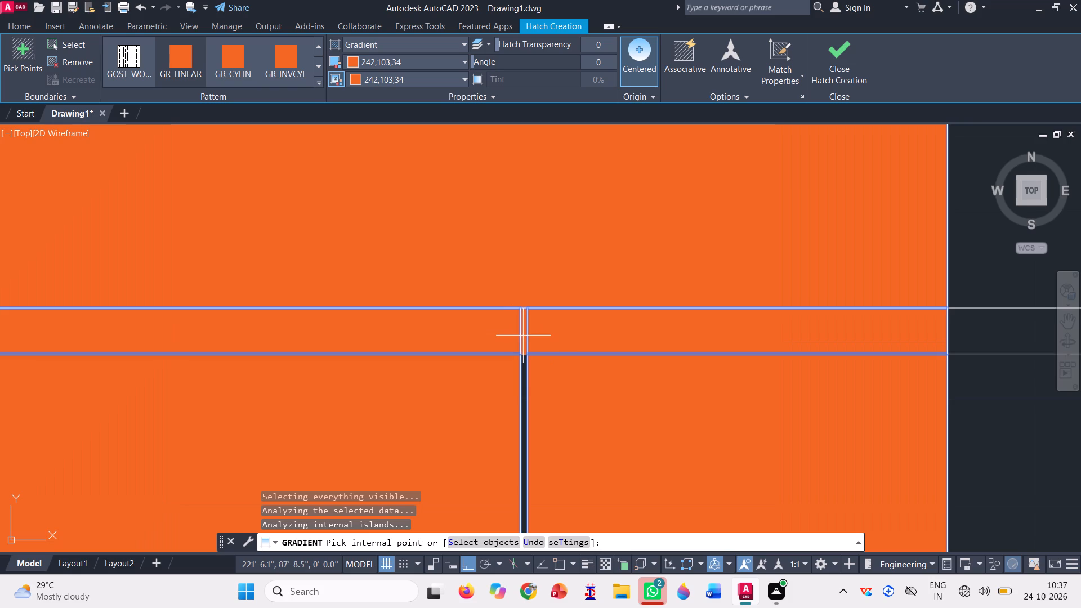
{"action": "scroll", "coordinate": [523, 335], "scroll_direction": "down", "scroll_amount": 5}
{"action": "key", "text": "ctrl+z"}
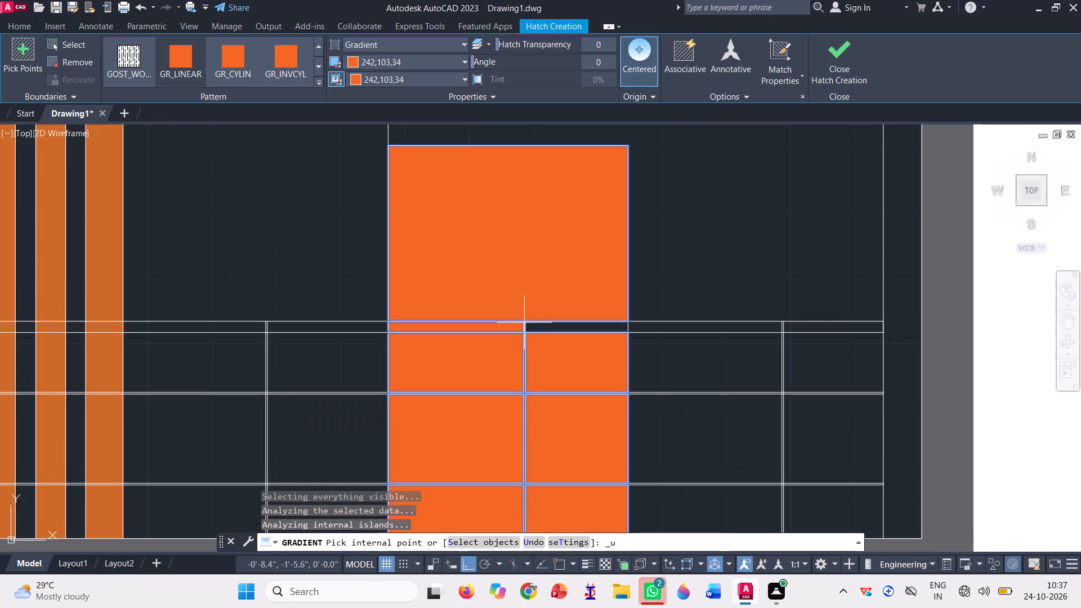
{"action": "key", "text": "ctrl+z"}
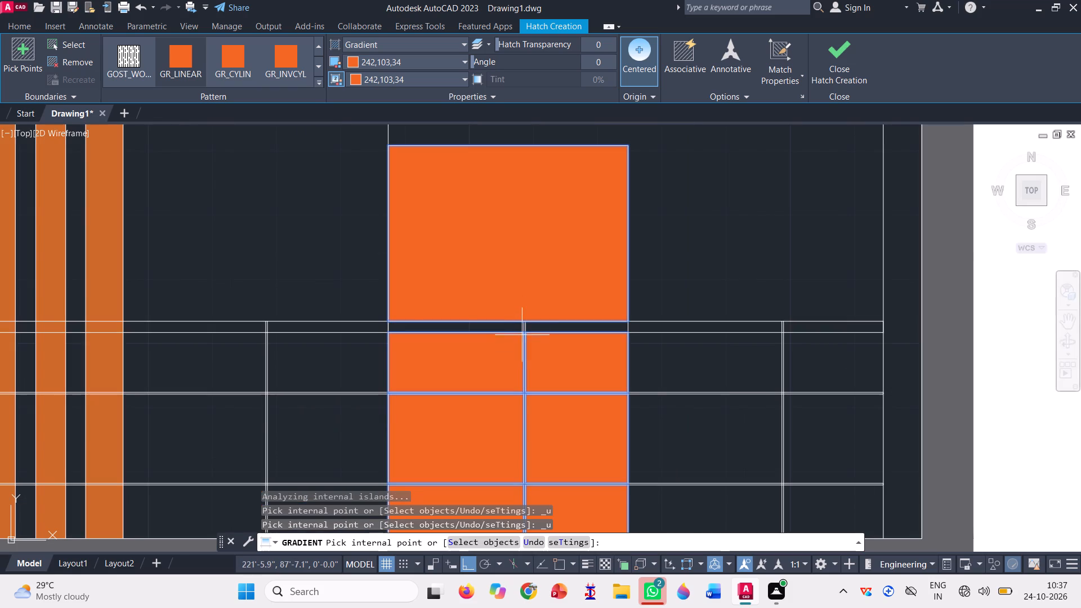
Fill the sloped soffit strip under the tower roof's slanted eave in the coloured elevation with a gradient using 205,105,40 for both colours.
{"action": "scroll", "coordinate": [521, 329], "scroll_direction": "down", "scroll_amount": 8}
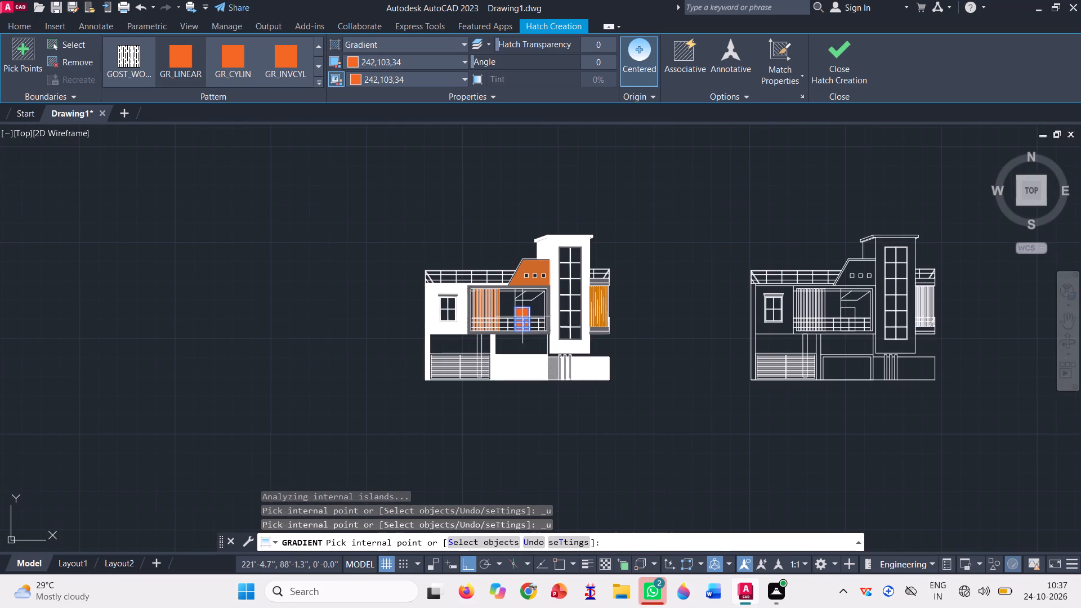
{"action": "scroll", "coordinate": [526, 346], "scroll_direction": "up", "scroll_amount": 2}
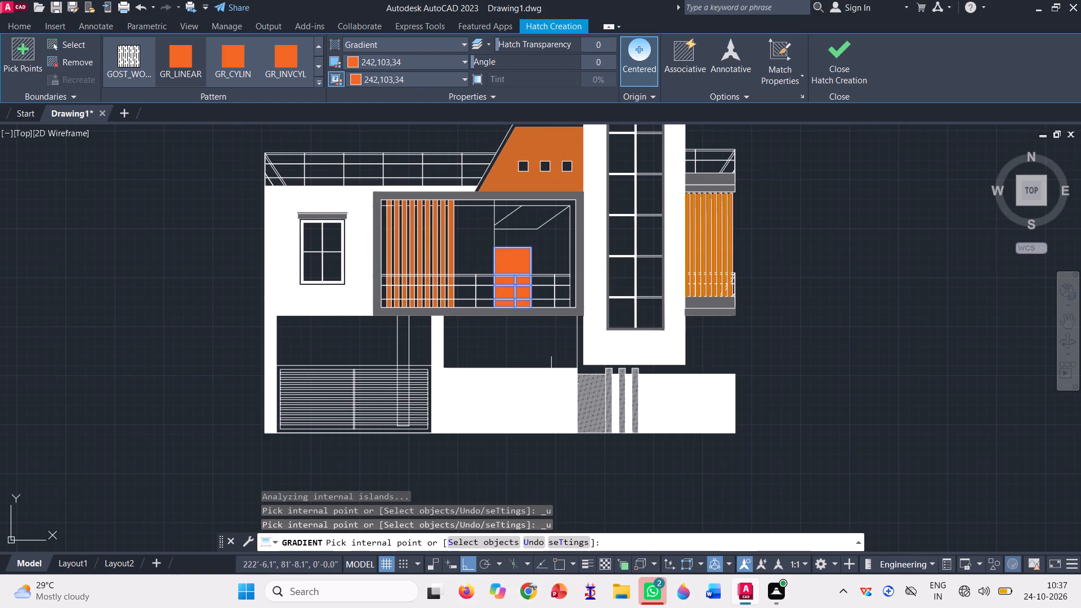
{"action": "scroll", "coordinate": [536, 446], "scroll_direction": "down", "scroll_amount": 1}
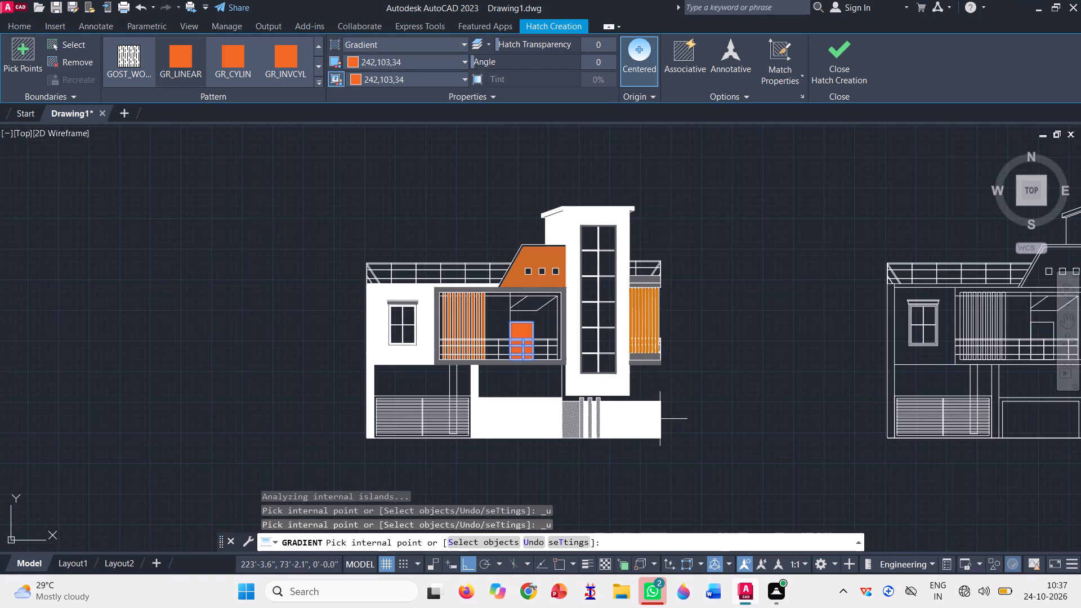
{"action": "scroll", "coordinate": [566, 211], "scroll_direction": "up", "scroll_amount": 3}
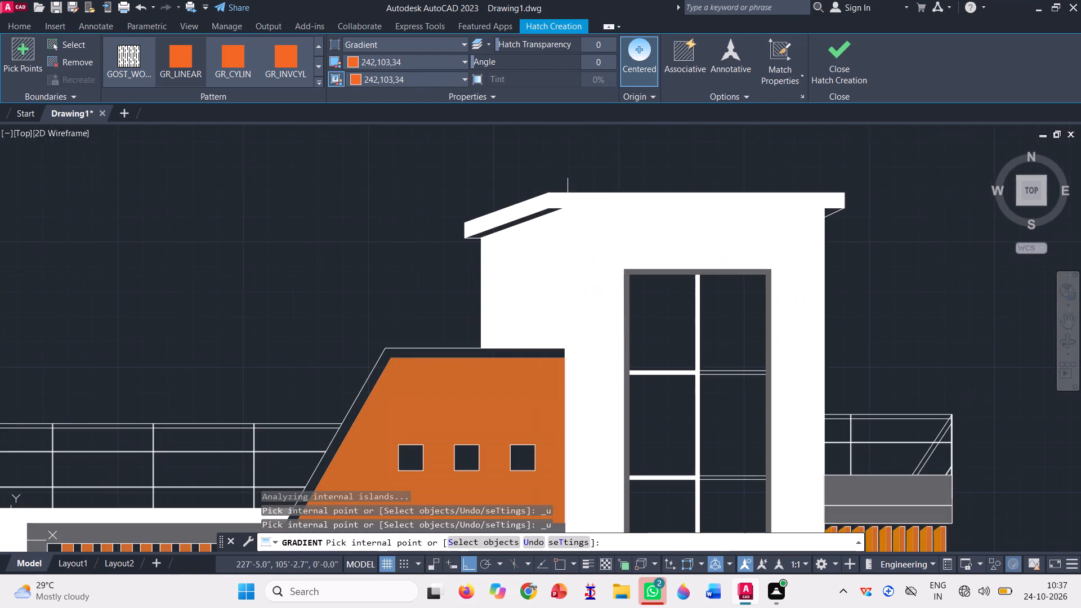
{"action": "scroll", "coordinate": [450, 205], "scroll_direction": "up", "scroll_amount": 2}
{"action": "key", "text": "Escape"}
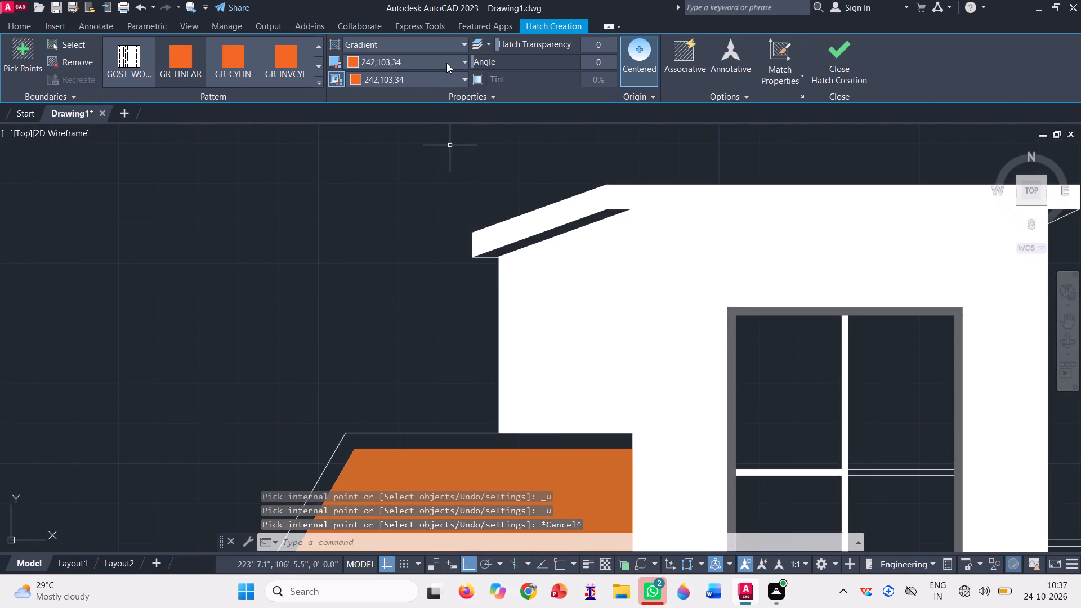
{"action": "left_click", "coordinate": [446, 61]}
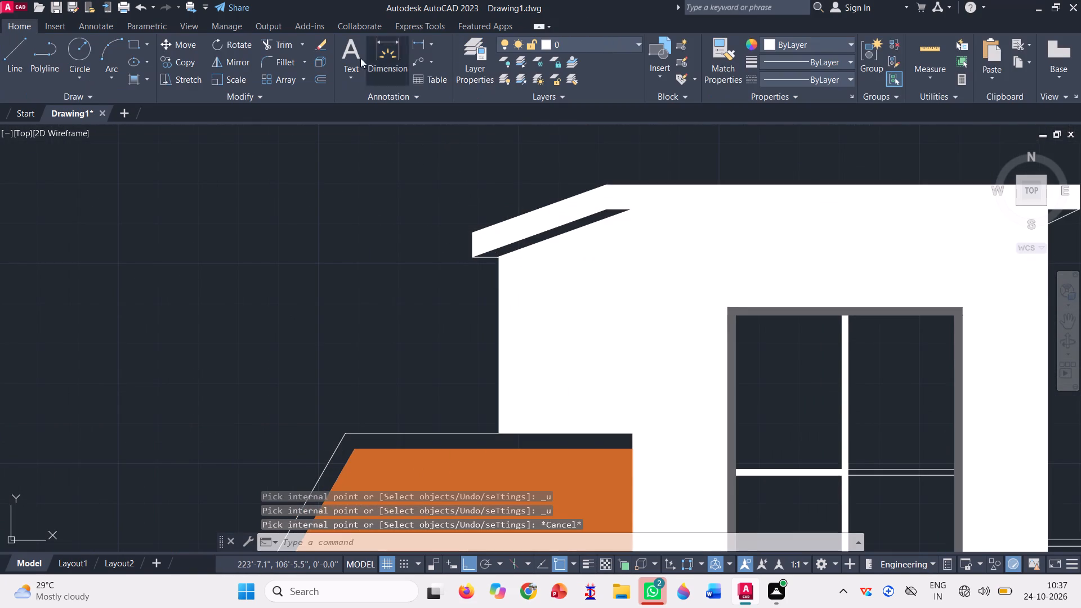
{"action": "left_click", "coordinate": [137, 83]}
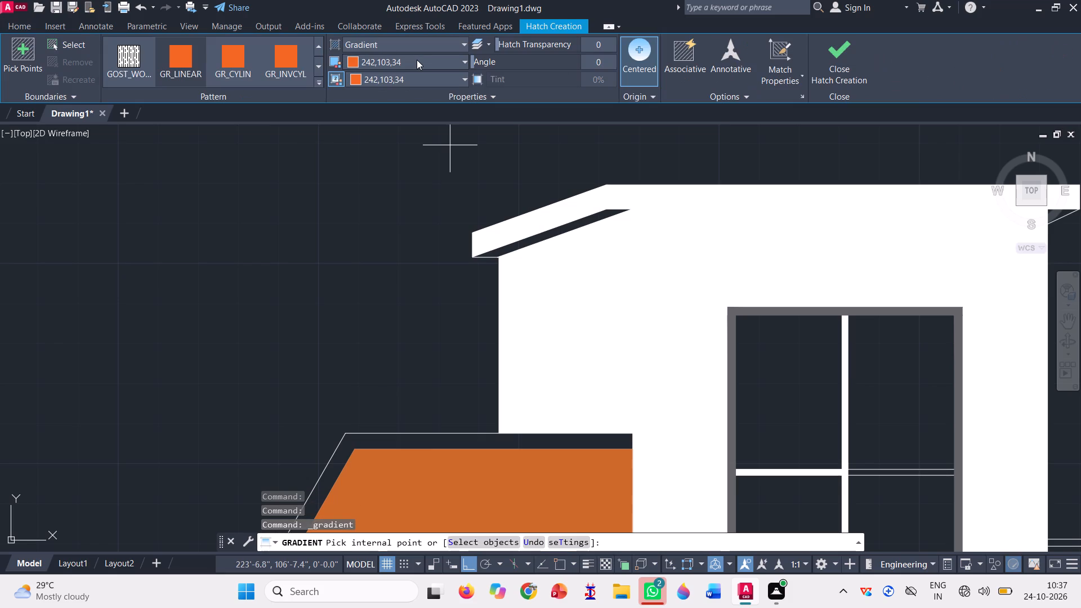
{"action": "left_click", "coordinate": [417, 60]}
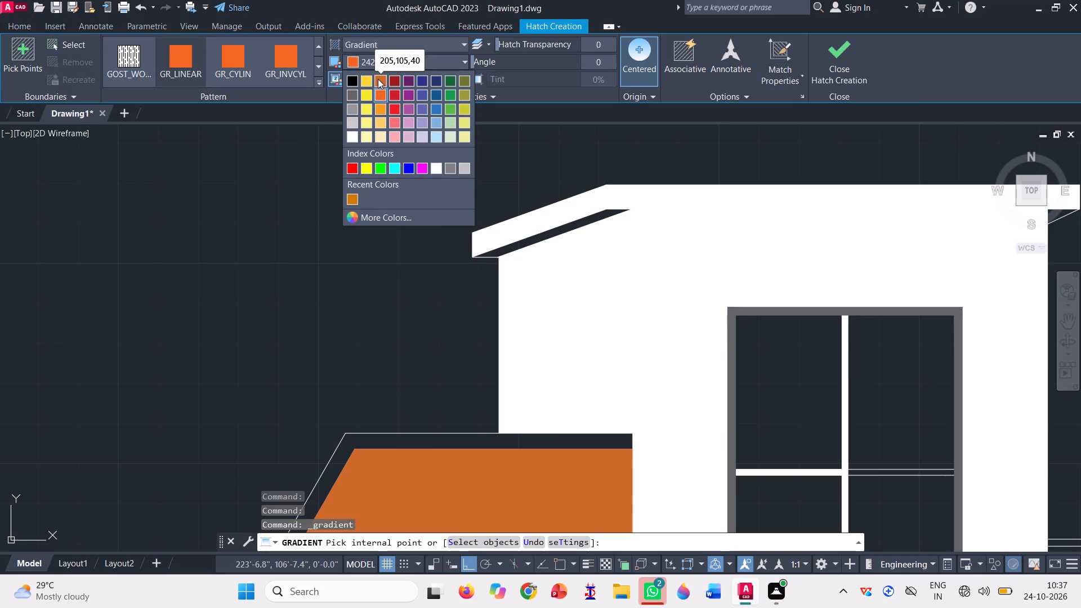
{"action": "left_click", "coordinate": [378, 79]}
{"action": "left_click", "coordinate": [411, 77]}
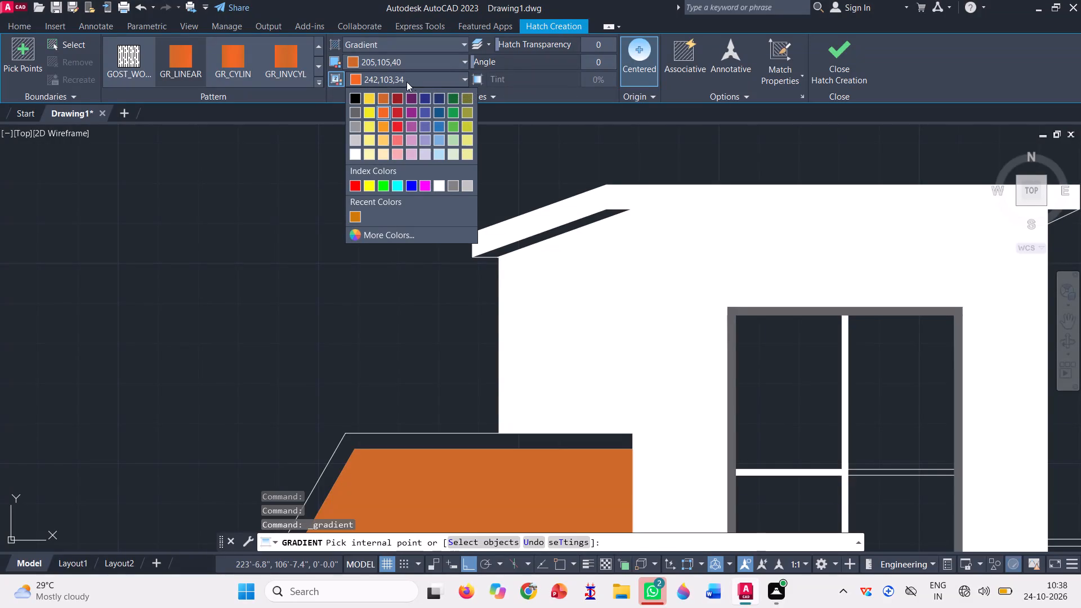
{"action": "left_click", "coordinate": [385, 93]}
{"action": "scroll", "coordinate": [561, 226], "scroll_direction": "up", "scroll_amount": 3}
{"action": "left_click", "coordinate": [559, 239]}
Fill the small triangular soffit under the tower roof's opposite, flat eave with the same 205,105,40 gradient and finish the hatch.
{"action": "scroll", "coordinate": [466, 243], "scroll_direction": "down", "scroll_amount": 2}
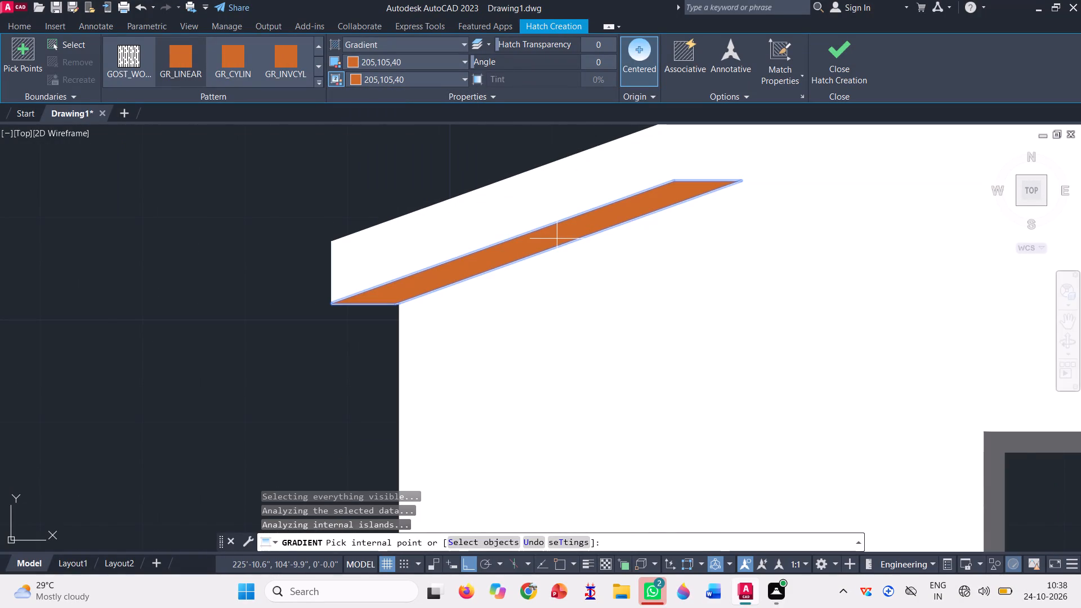
{"action": "scroll", "coordinate": [466, 243], "scroll_direction": "down", "scroll_amount": 4}
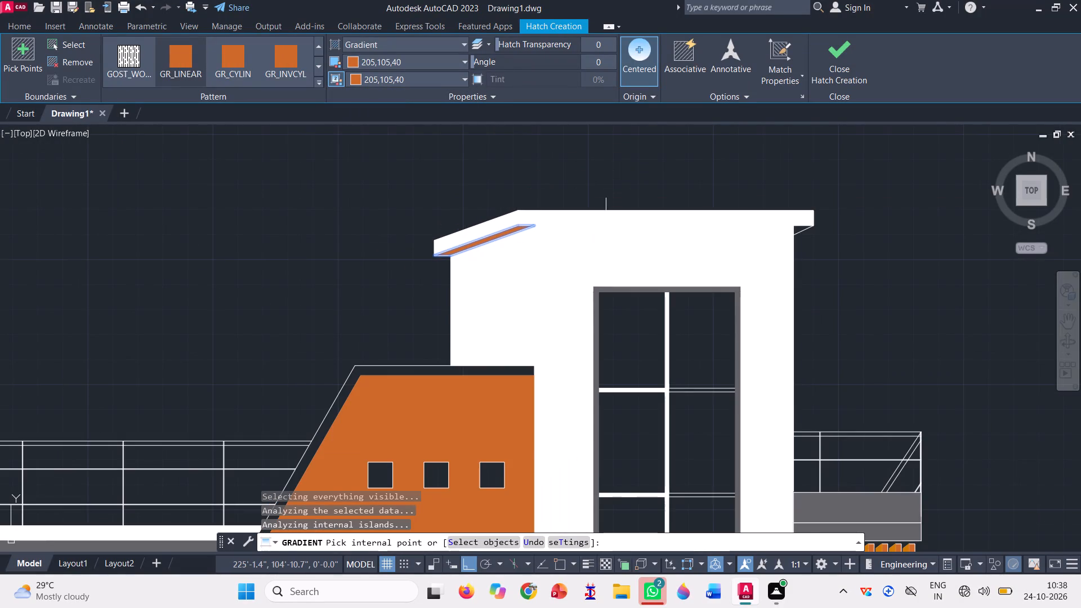
{"action": "scroll", "coordinate": [606, 225], "scroll_direction": "up", "scroll_amount": 1}
{"action": "scroll", "coordinate": [497, 252], "scroll_direction": "down", "scroll_amount": 1}
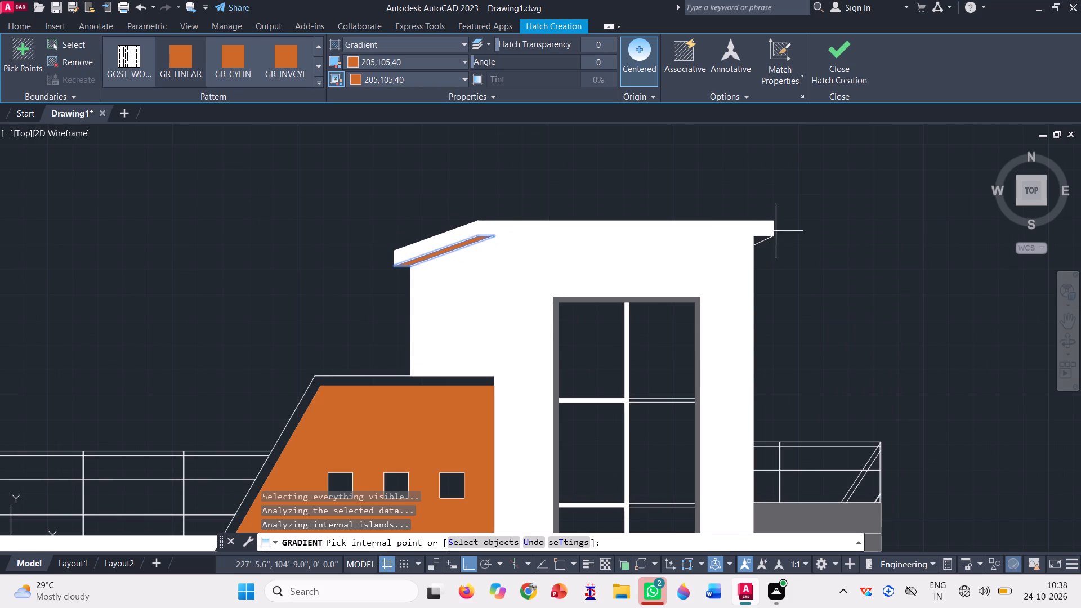
{"action": "scroll", "coordinate": [772, 239], "scroll_direction": "up", "scroll_amount": 6}
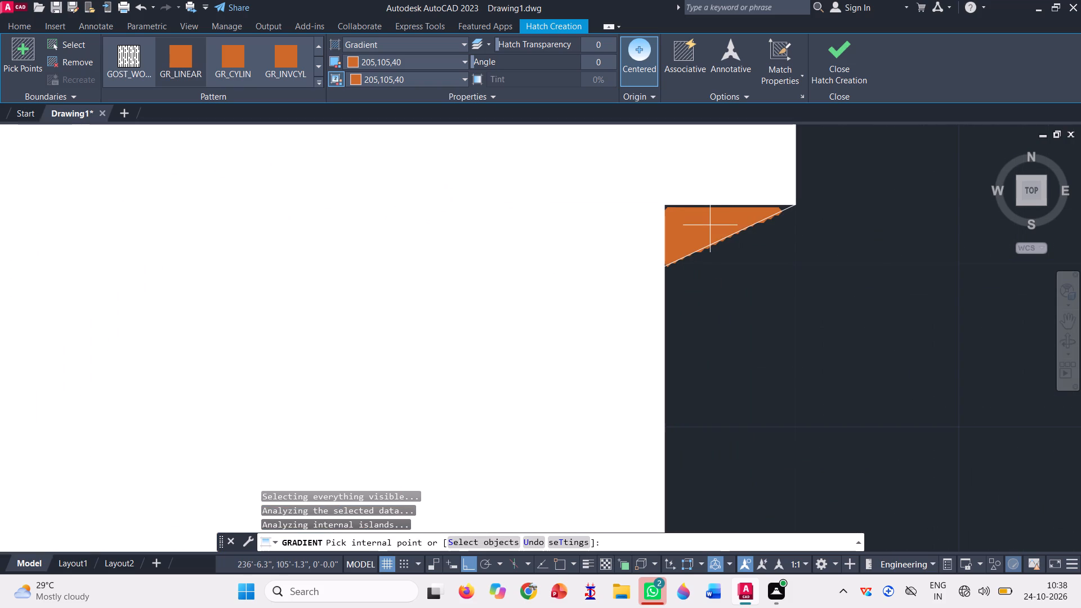
{"action": "left_click", "coordinate": [710, 225]}
{"action": "scroll", "coordinate": [709, 235], "scroll_direction": "down", "scroll_amount": 7}
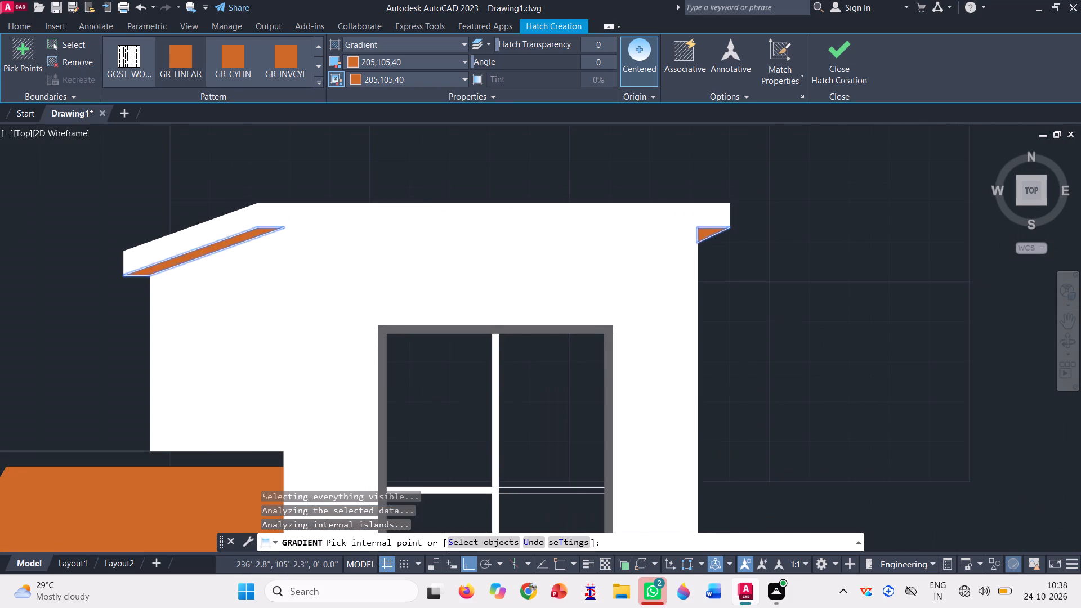
{"action": "scroll", "coordinate": [604, 206], "scroll_direction": "down", "scroll_amount": 2}
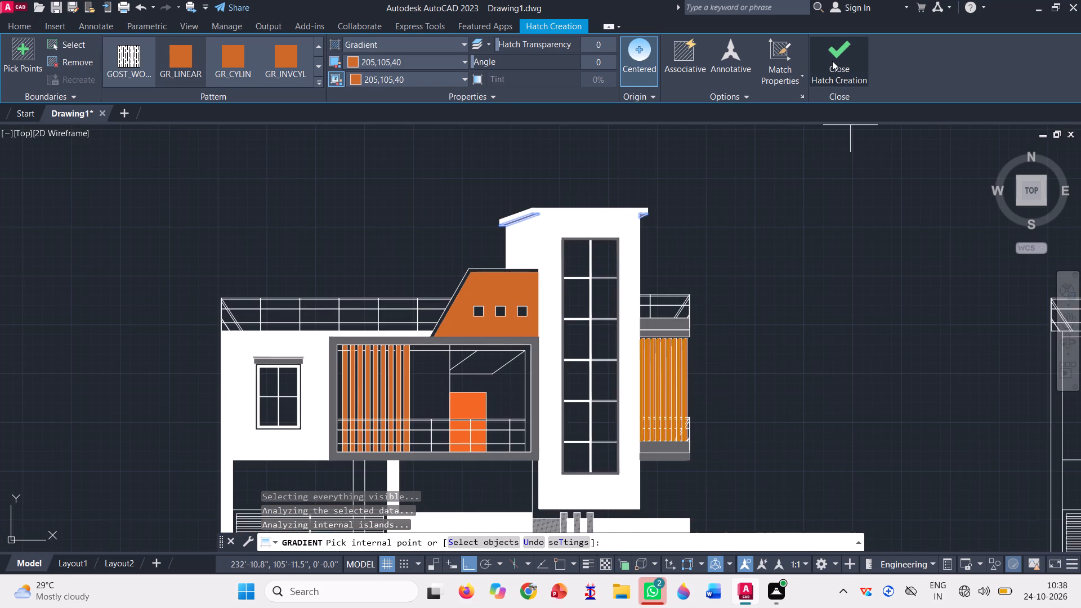
{"action": "left_click", "coordinate": [832, 61]}
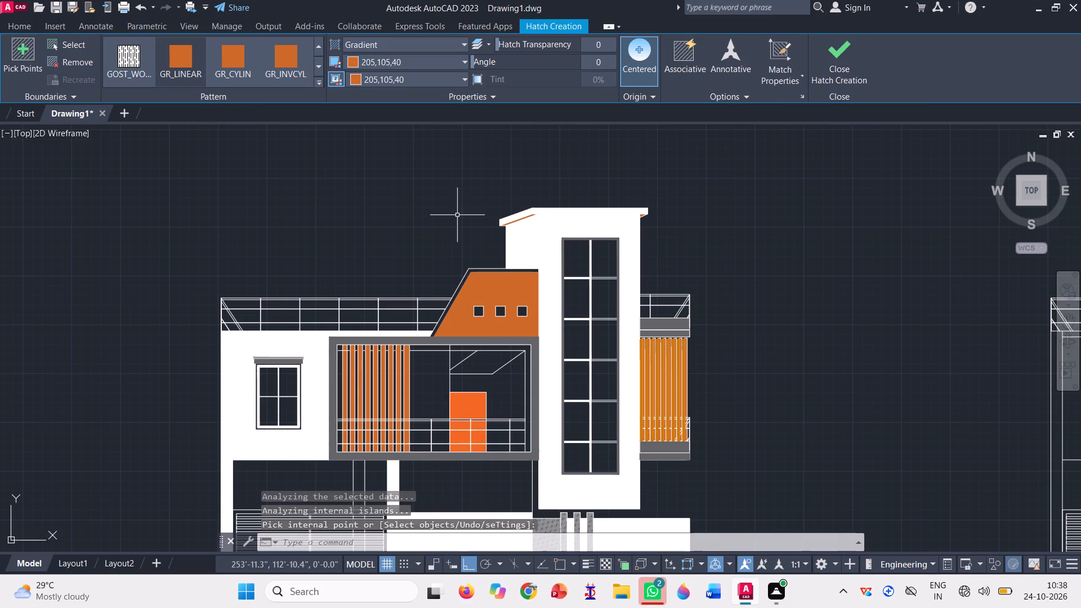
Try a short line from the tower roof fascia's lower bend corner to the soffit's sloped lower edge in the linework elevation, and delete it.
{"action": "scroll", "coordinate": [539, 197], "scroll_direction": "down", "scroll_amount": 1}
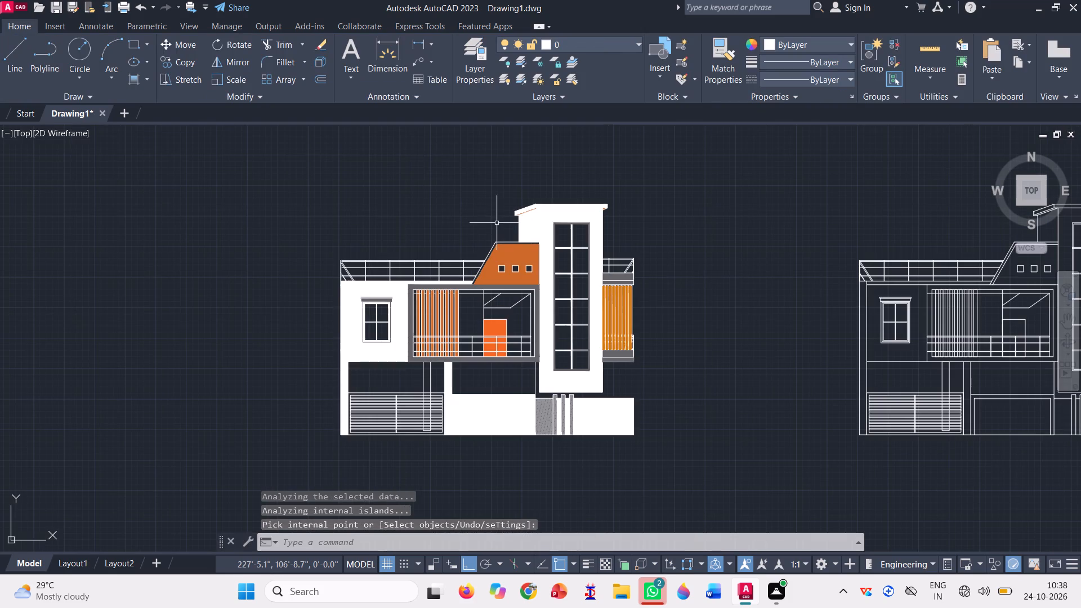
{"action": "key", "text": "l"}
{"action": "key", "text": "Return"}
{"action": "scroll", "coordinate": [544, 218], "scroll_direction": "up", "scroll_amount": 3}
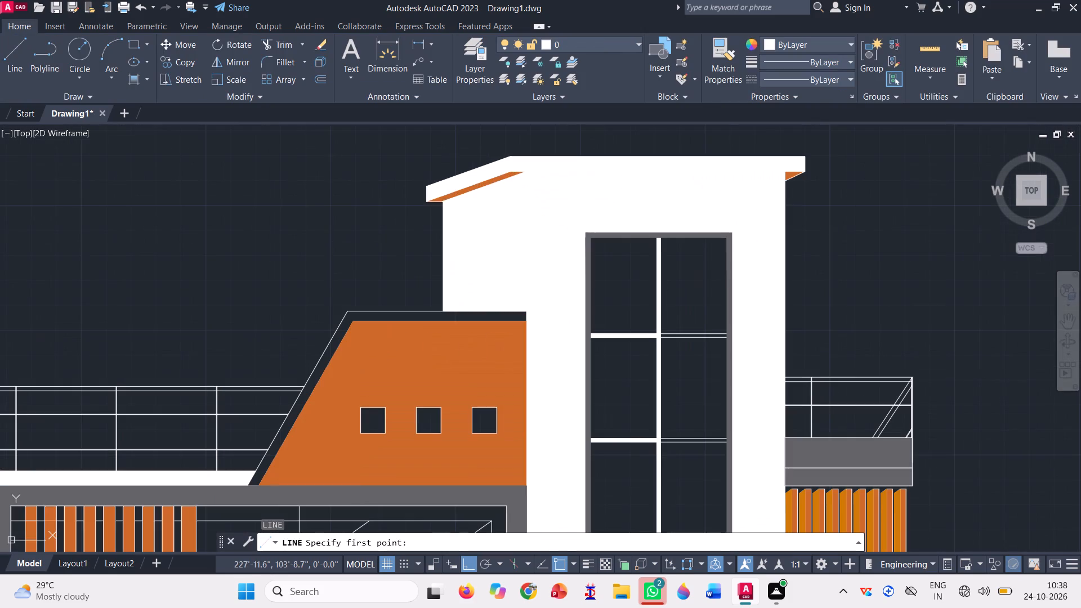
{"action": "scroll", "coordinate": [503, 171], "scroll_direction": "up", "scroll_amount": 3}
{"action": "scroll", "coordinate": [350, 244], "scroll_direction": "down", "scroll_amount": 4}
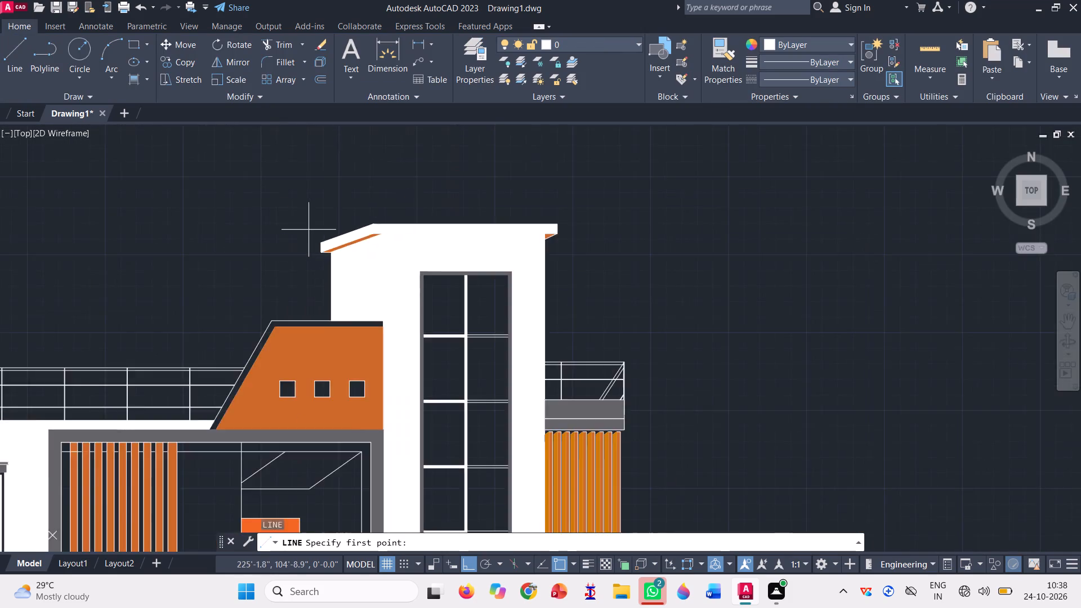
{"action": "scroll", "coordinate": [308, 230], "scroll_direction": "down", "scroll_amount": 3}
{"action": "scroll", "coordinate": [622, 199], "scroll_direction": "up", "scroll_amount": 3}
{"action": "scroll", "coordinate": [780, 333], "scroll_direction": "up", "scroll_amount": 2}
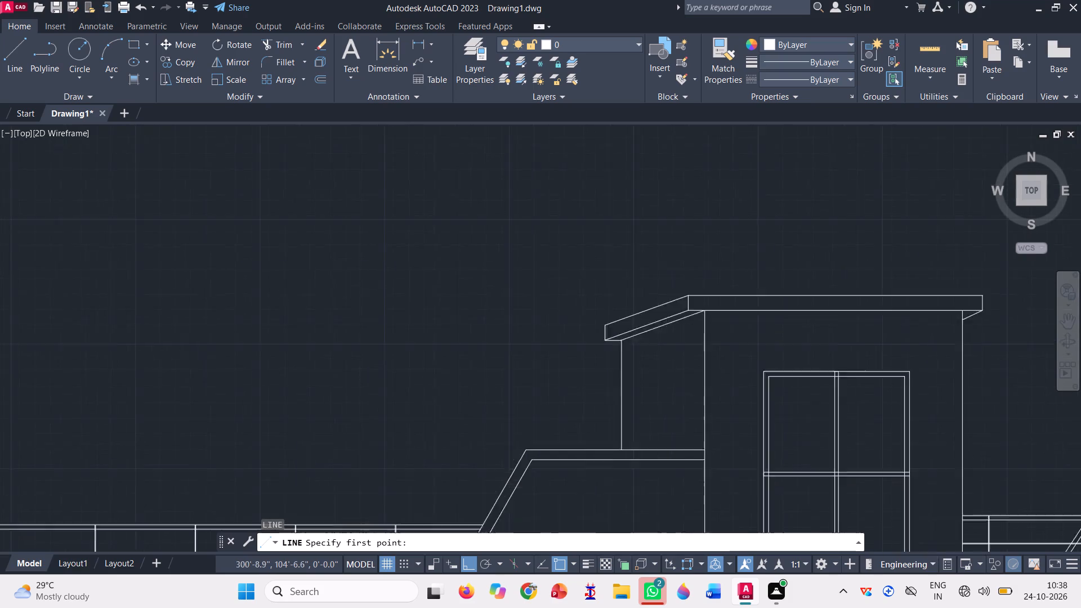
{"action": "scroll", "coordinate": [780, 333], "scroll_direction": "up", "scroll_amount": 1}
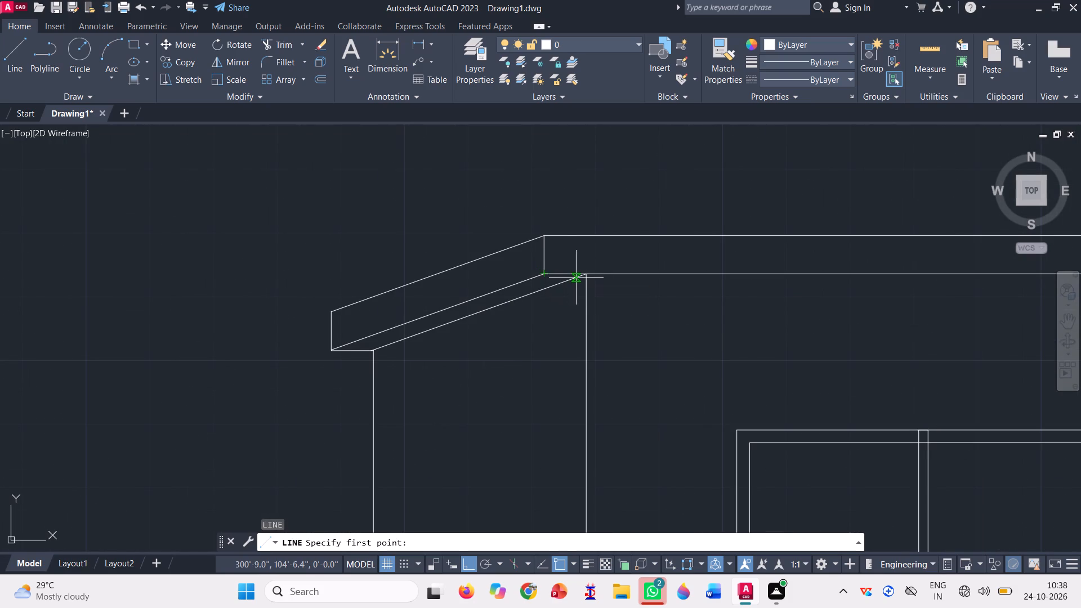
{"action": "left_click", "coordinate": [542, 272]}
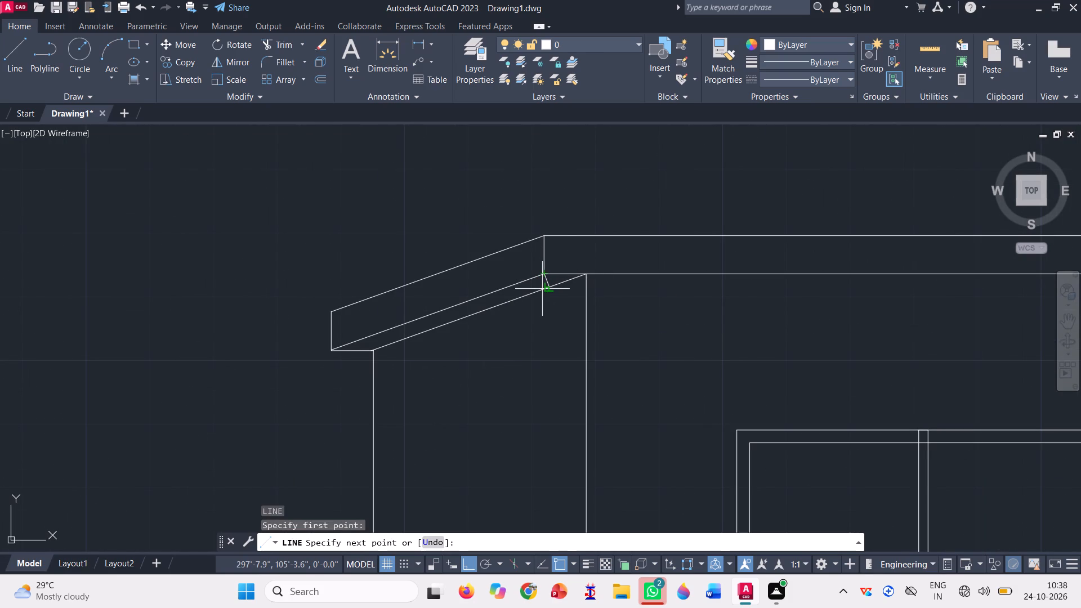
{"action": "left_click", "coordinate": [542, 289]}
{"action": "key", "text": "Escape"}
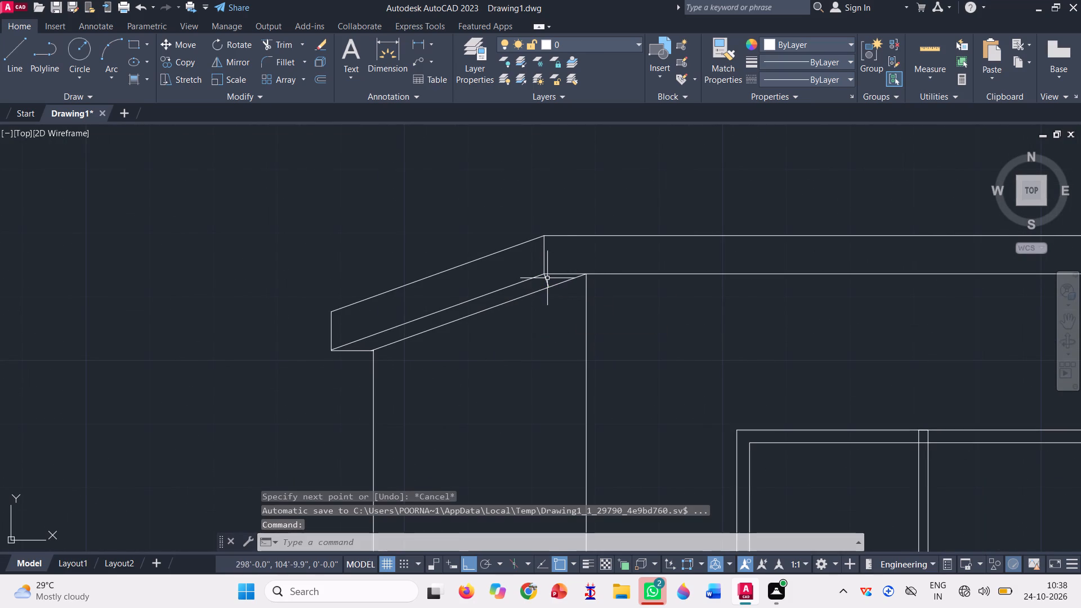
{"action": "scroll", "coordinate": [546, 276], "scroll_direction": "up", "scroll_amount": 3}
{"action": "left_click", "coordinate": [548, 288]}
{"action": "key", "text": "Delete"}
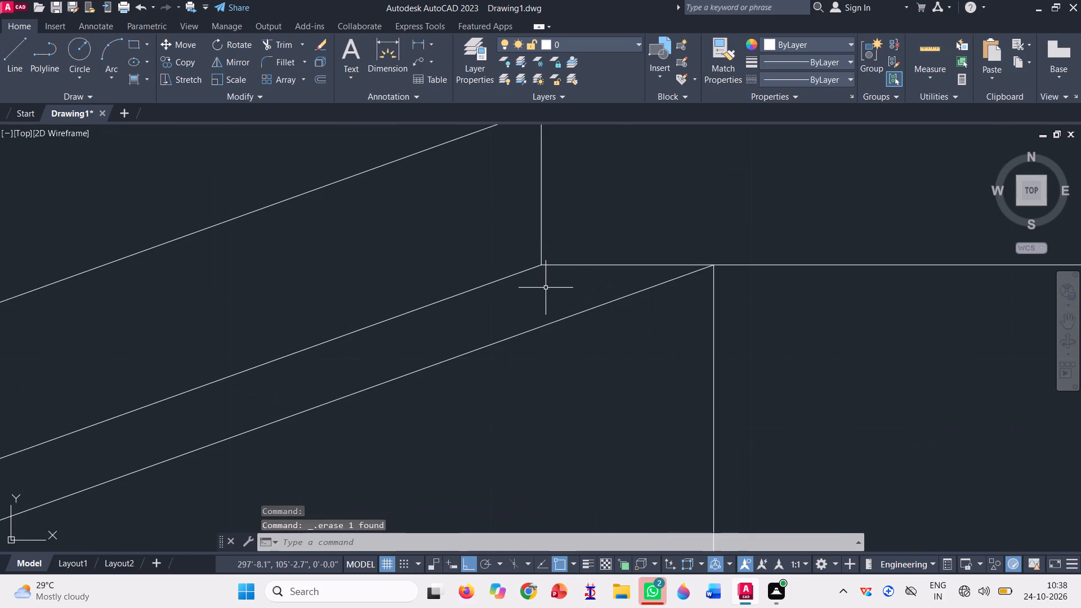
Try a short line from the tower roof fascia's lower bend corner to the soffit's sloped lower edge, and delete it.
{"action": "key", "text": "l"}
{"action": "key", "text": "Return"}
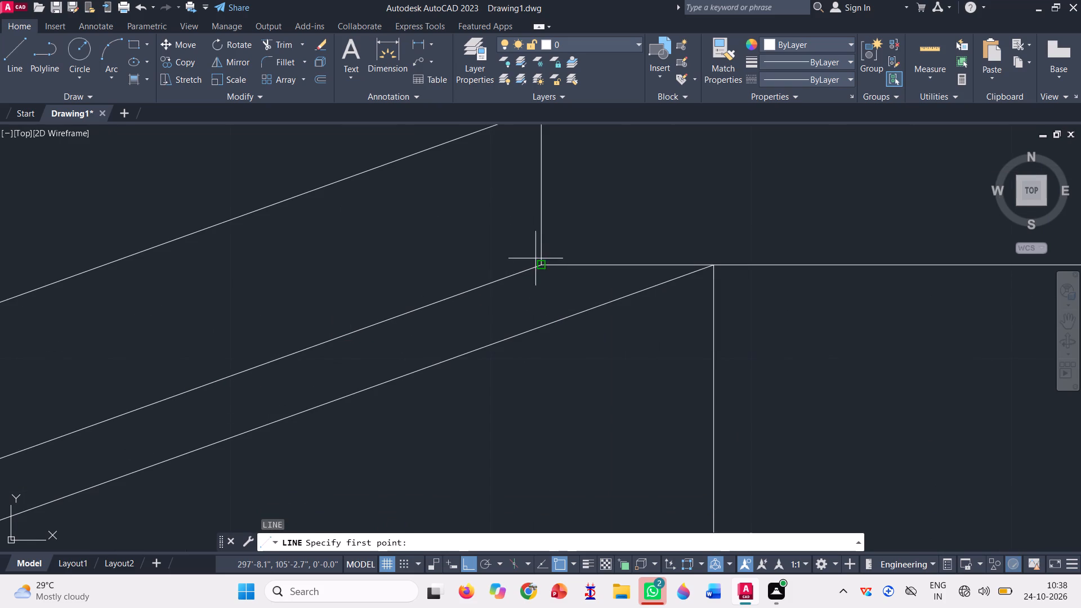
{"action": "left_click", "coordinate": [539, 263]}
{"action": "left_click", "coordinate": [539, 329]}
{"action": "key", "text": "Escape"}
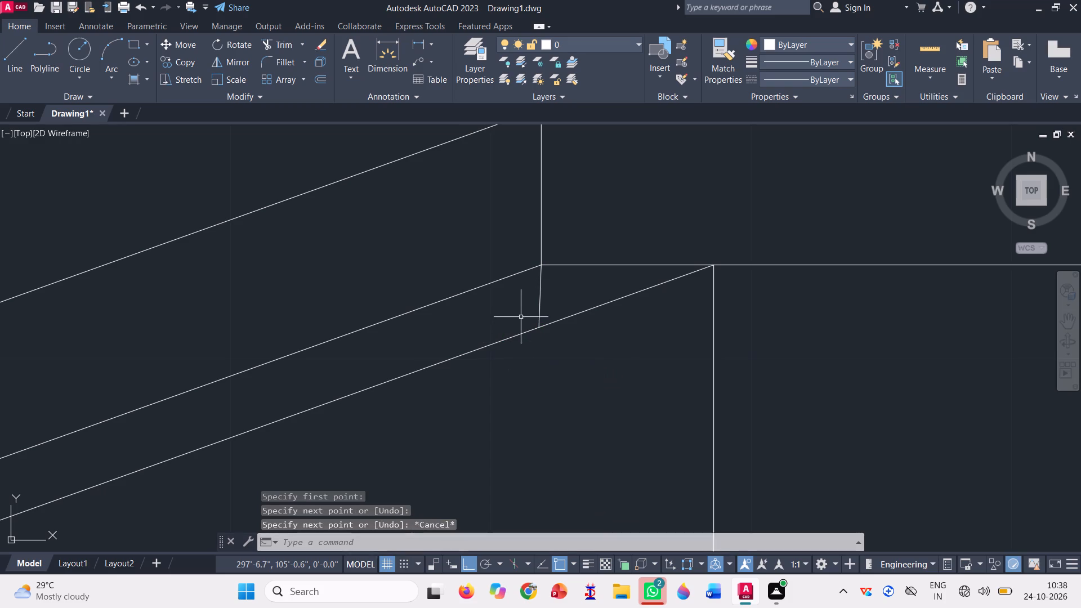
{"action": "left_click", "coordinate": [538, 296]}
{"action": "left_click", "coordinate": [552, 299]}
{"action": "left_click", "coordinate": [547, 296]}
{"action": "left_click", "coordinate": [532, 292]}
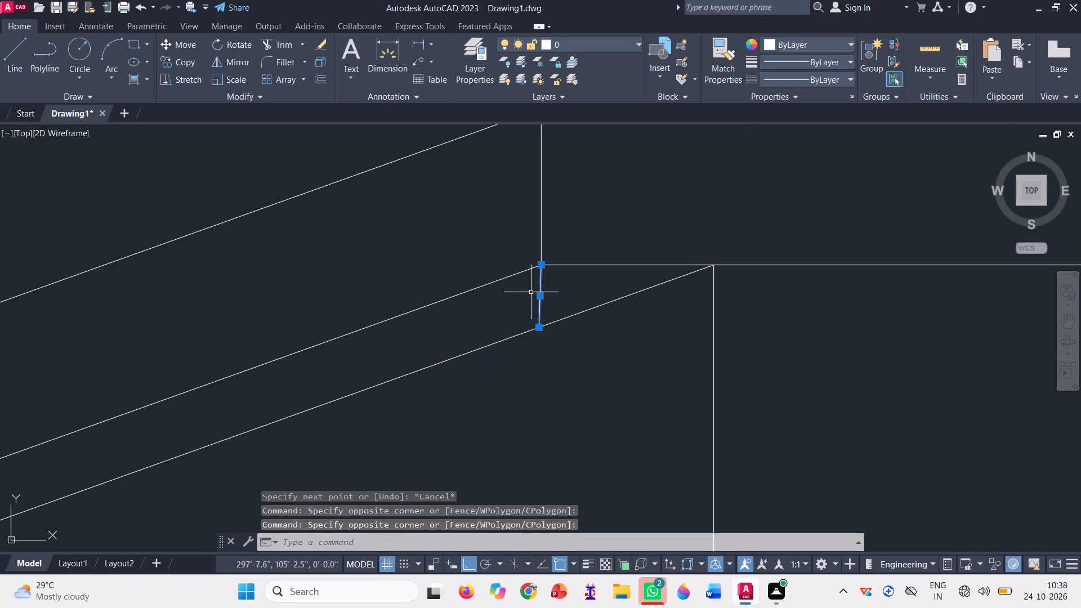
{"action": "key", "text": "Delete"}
Draw a vertical line down from the fascia's lower bend corner and trim it off below the soffit's sloped lower edge.
{"action": "key", "text": "l"}
{"action": "key", "text": "Return"}
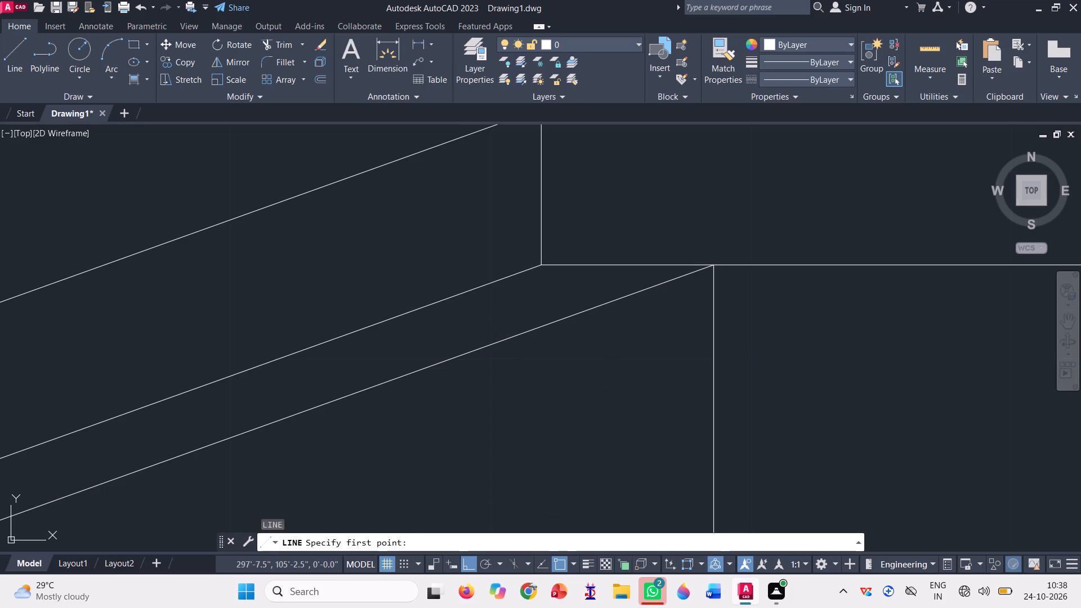
{"action": "left_click", "coordinate": [544, 263]}
{"action": "left_click", "coordinate": [555, 418]}
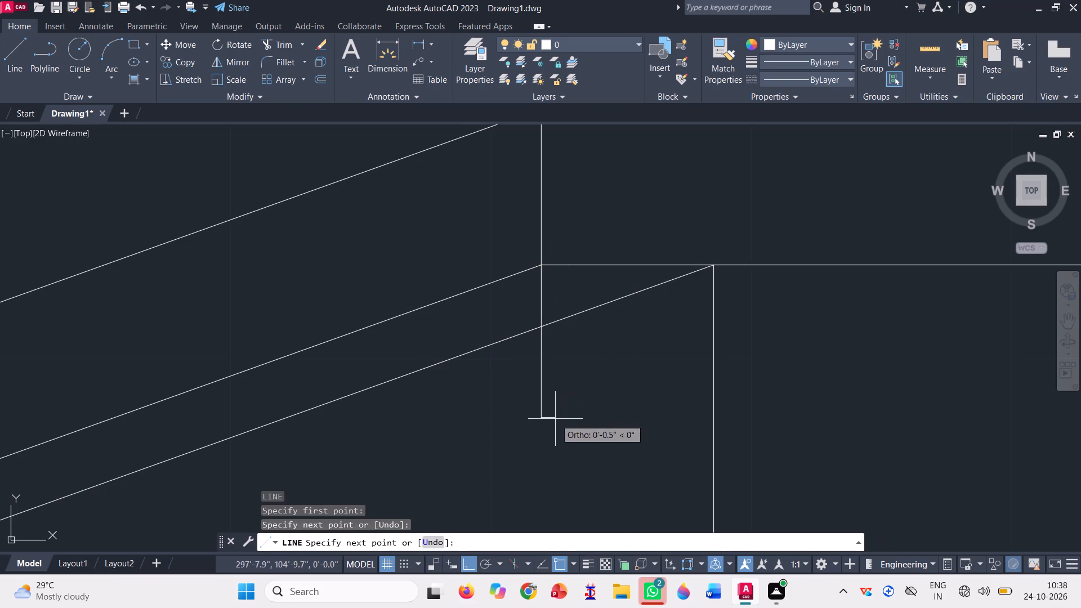
{"action": "key", "text": "space"}
{"action": "left_click", "coordinate": [282, 44]}
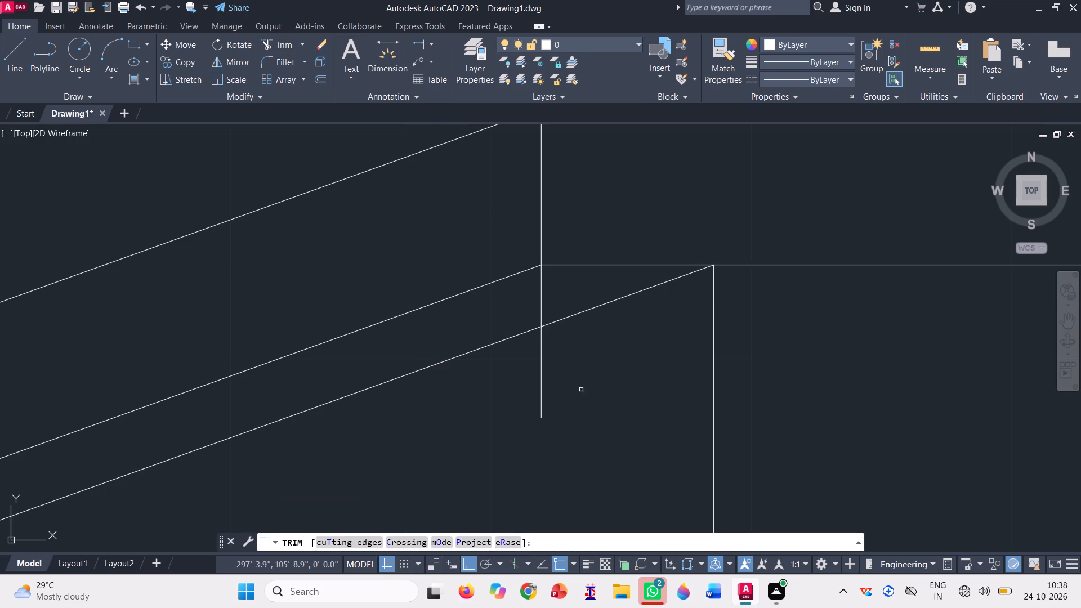
{"action": "left_click", "coordinate": [565, 383]}
{"action": "left_click", "coordinate": [551, 385]}
{"action": "left_click", "coordinate": [534, 381]}
{"action": "left_click", "coordinate": [553, 385]}
{"action": "key", "text": "Escape"}
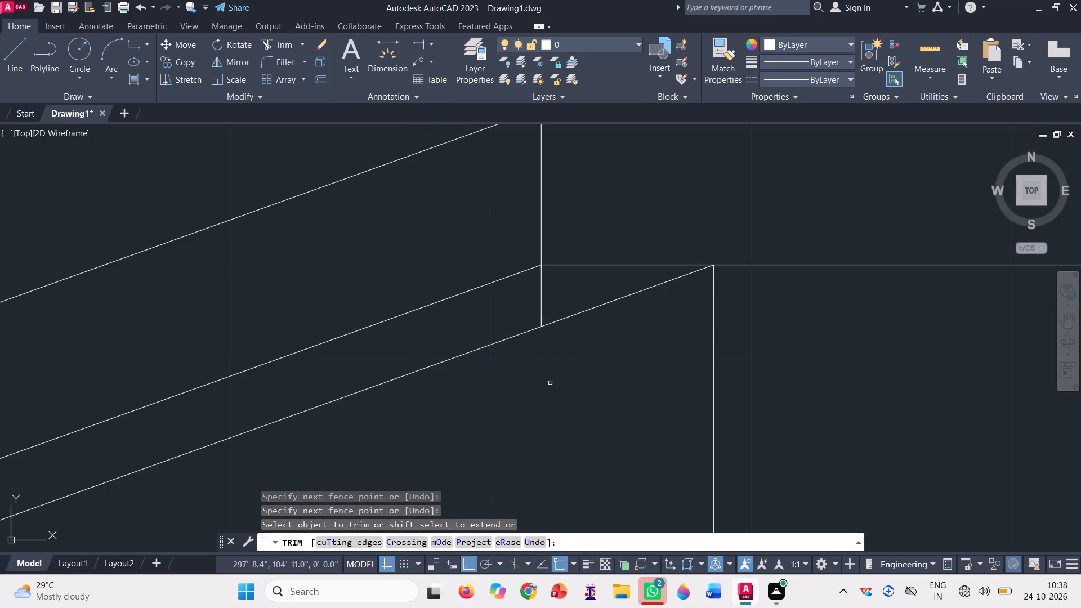
Draw a horizontal line from the short vertical's lower end to the slanted edge of the triangular soffit under the flat eave.
{"action": "key", "text": "k"}
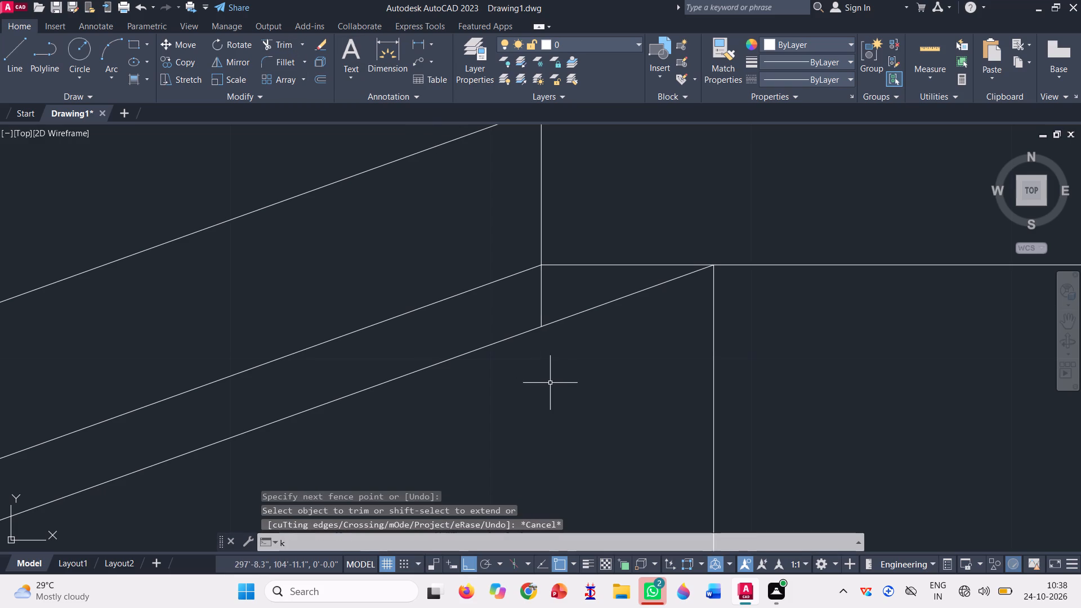
{"action": "key", "text": "BackSpace"}
{"action": "key", "text": "l"}
{"action": "key", "text": "Return"}
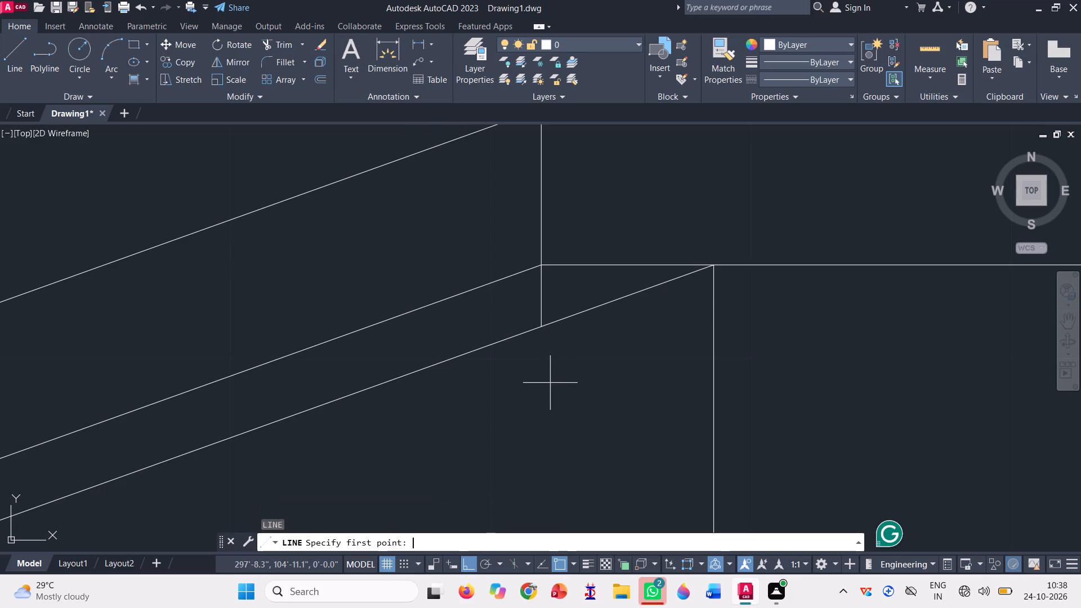
{"action": "left_click", "coordinate": [544, 326]}
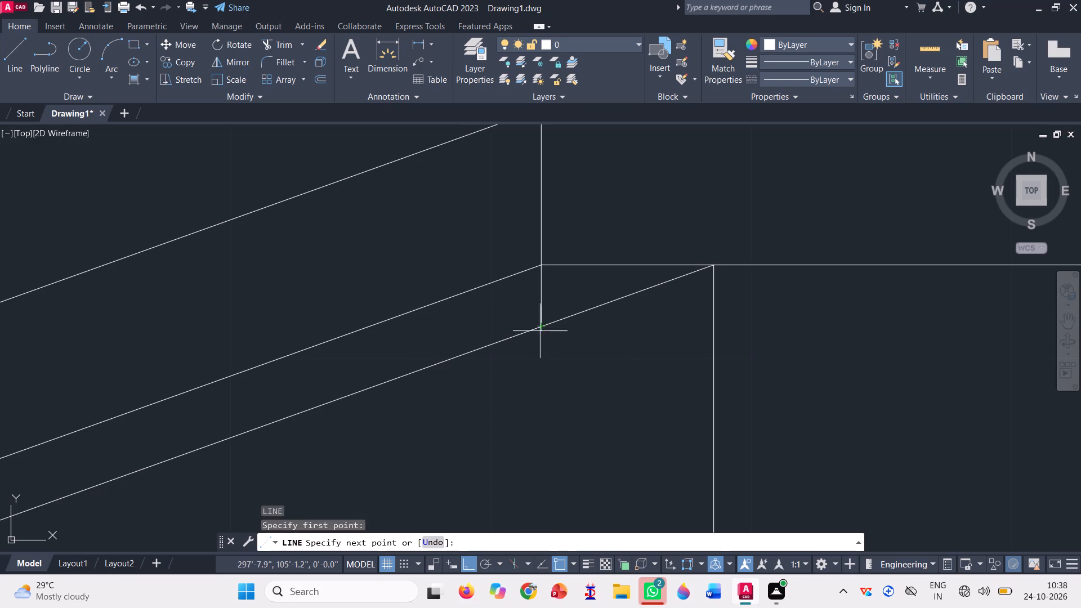
{"action": "scroll", "coordinate": [452, 341], "scroll_direction": "down", "scroll_amount": 4}
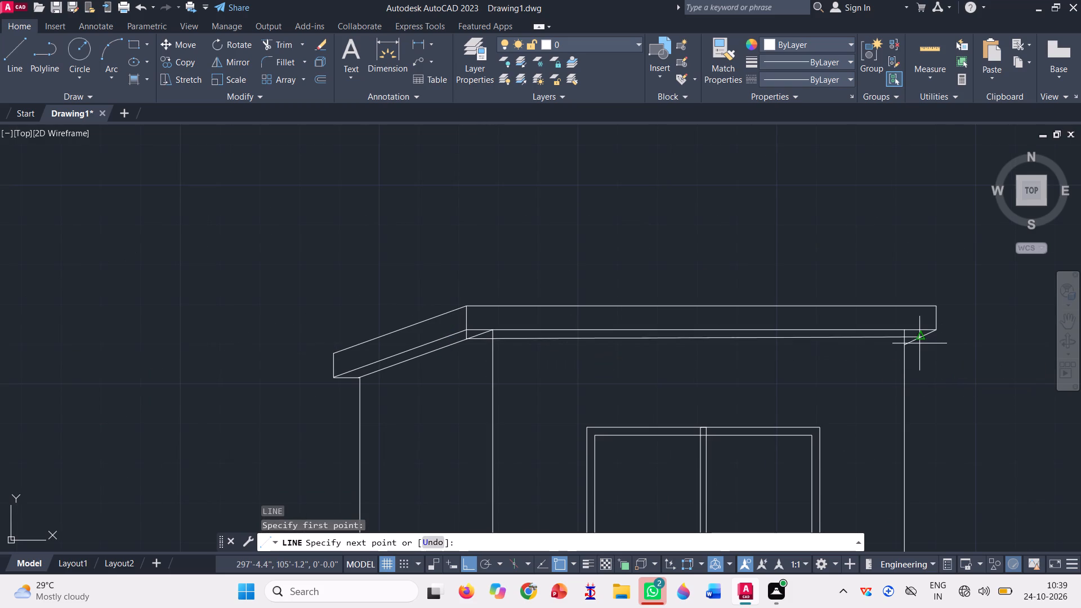
{"action": "scroll", "coordinate": [919, 343], "scroll_direction": "up", "scroll_amount": 3}
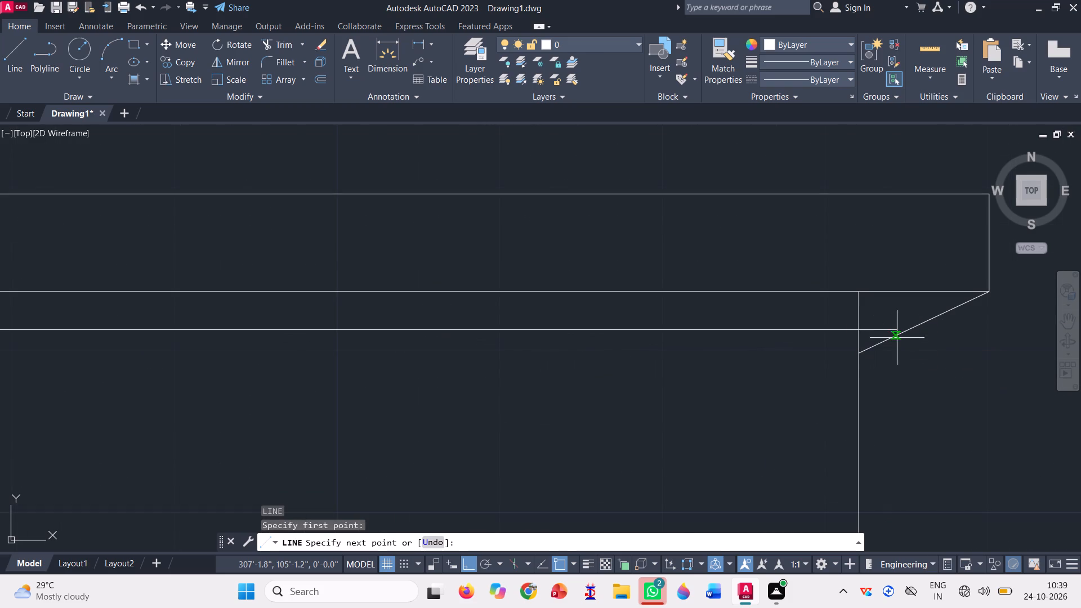
{"action": "left_click", "coordinate": [910, 332]}
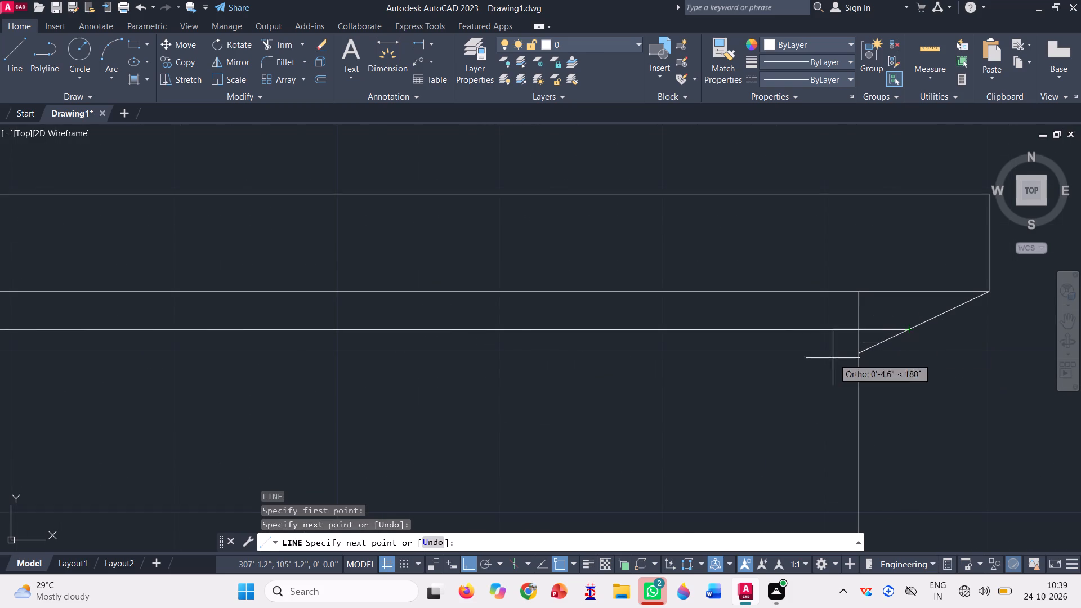
{"action": "scroll", "coordinate": [832, 339], "scroll_direction": "down", "scroll_amount": 2}
{"action": "key", "text": "space"}
Trim the part of the horizontal soffit line that runs past the tower's wall line into the triangular soffit.
{"action": "scroll", "coordinate": [824, 338], "scroll_direction": "down", "scroll_amount": 2}
{"action": "scroll", "coordinate": [844, 345], "scroll_direction": "up", "scroll_amount": 3}
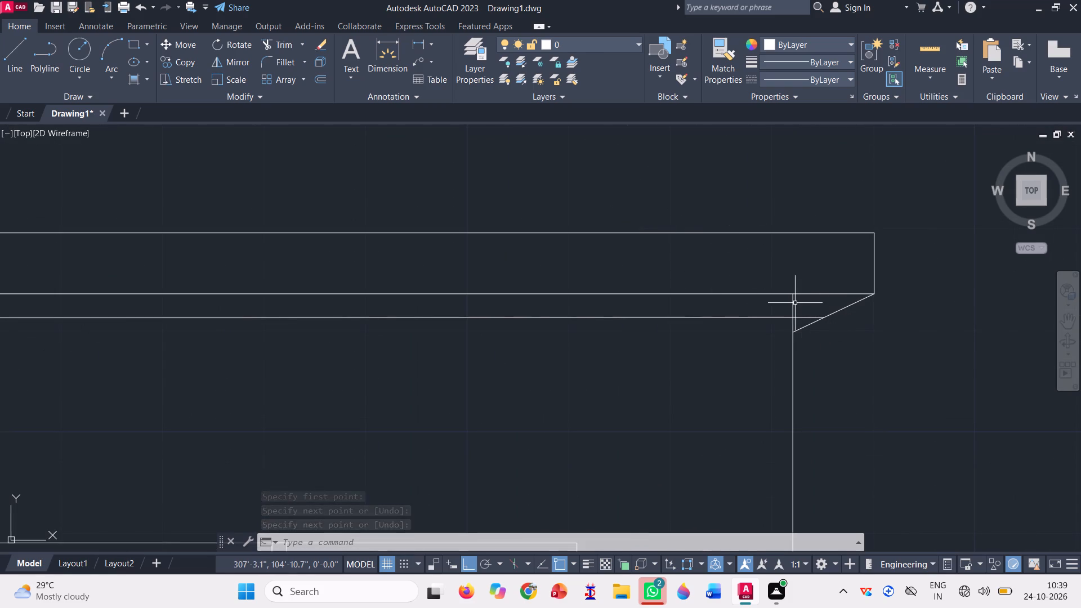
{"action": "left_click", "coordinate": [268, 47]}
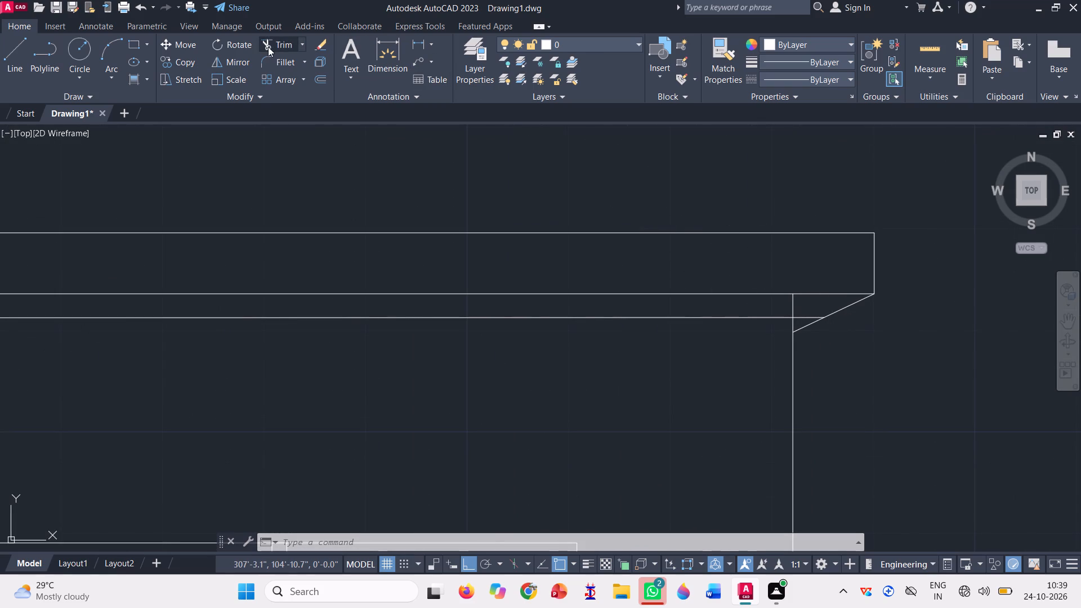
{"action": "left_click", "coordinate": [806, 319]}
{"action": "scroll", "coordinate": [814, 297], "scroll_direction": "down", "scroll_amount": 2}
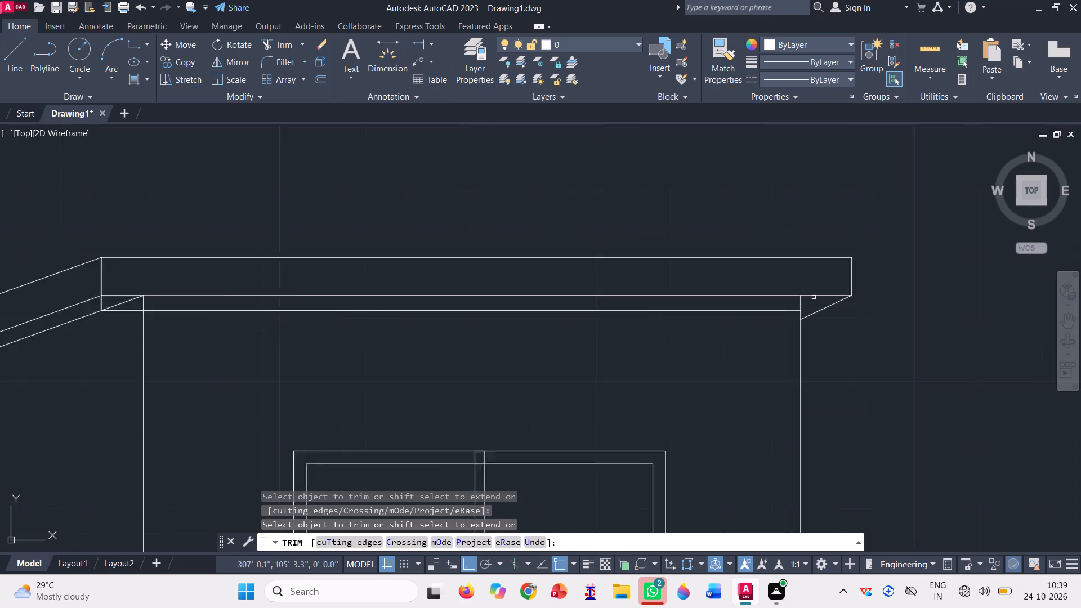
{"action": "key", "text": "space"}
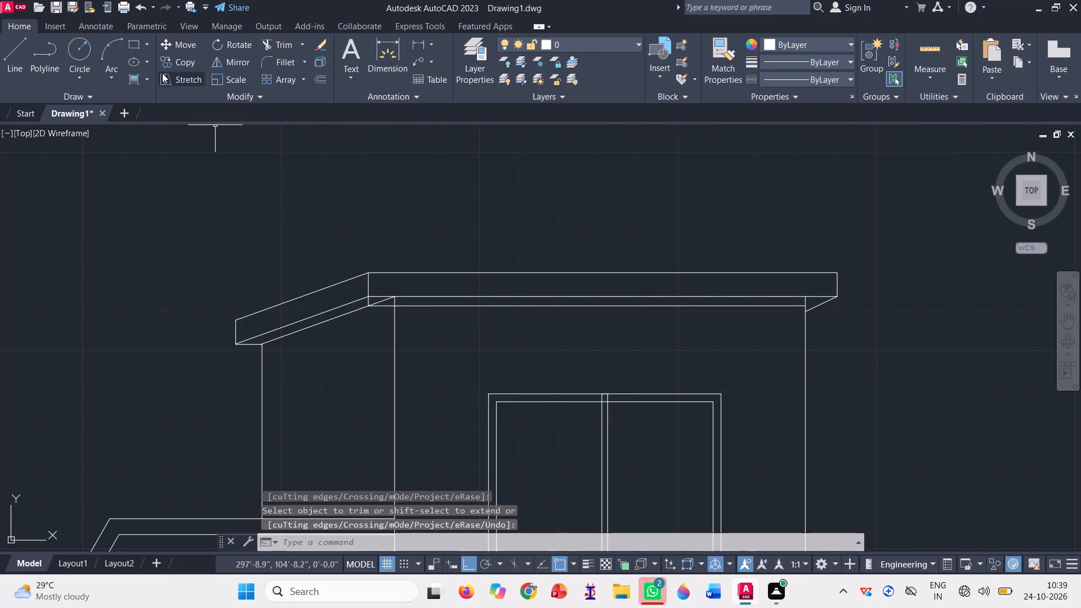
Fill the long strip under the tower roof's horizontal fascia, between the two wall lines, with the 205,105,40 gradient.
{"action": "left_click", "coordinate": [135, 78]}
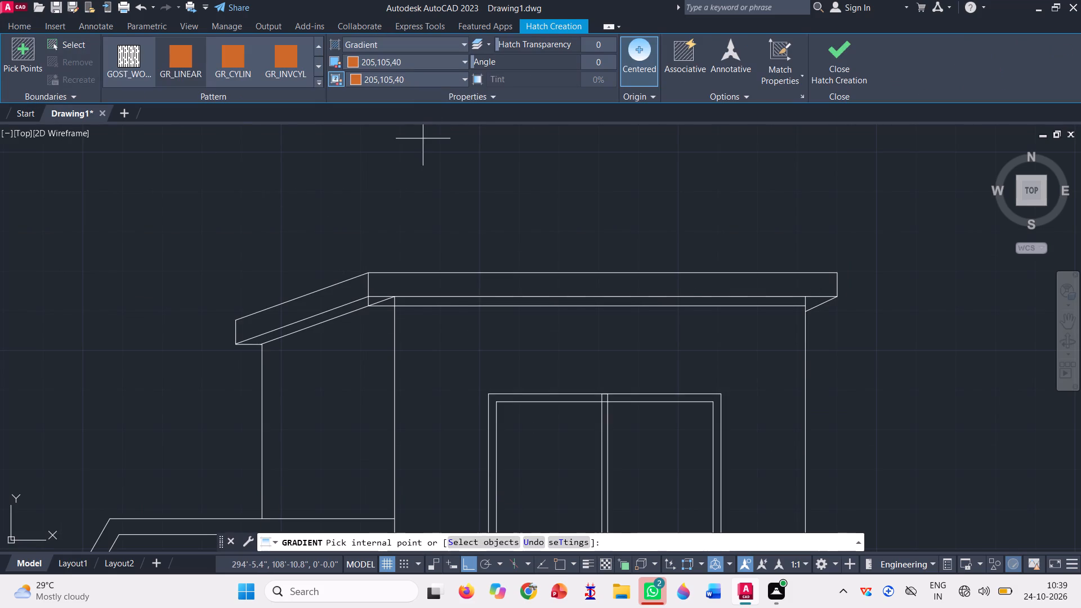
{"action": "scroll", "coordinate": [460, 308], "scroll_direction": "up", "scroll_amount": 2}
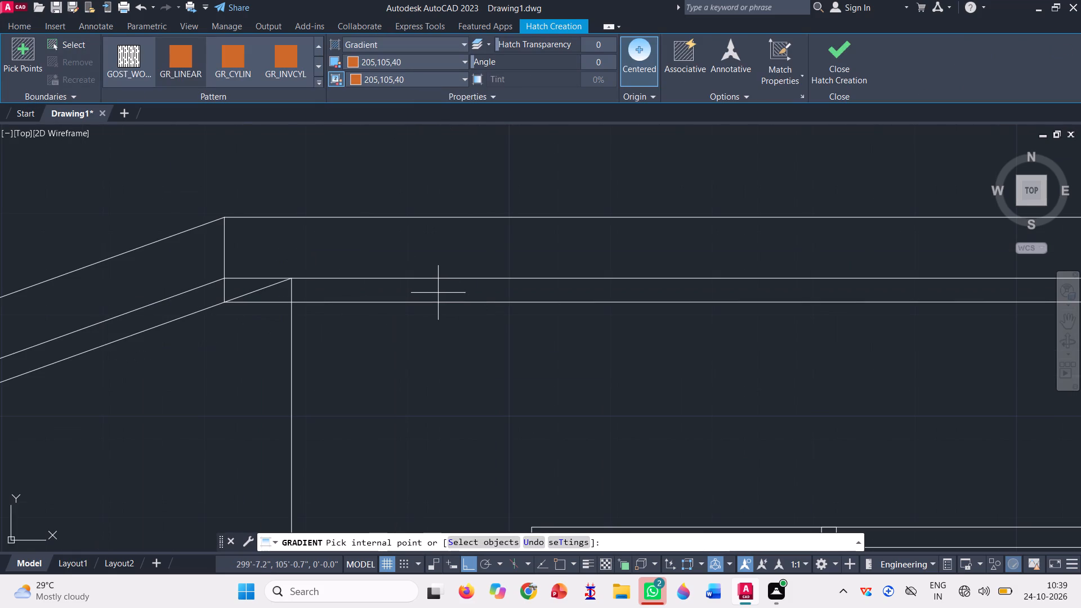
{"action": "left_click", "coordinate": [438, 292]}
{"action": "scroll", "coordinate": [391, 293], "scroll_direction": "down", "scroll_amount": 2}
{"action": "scroll", "coordinate": [258, 294], "scroll_direction": "up", "scroll_amount": 2}
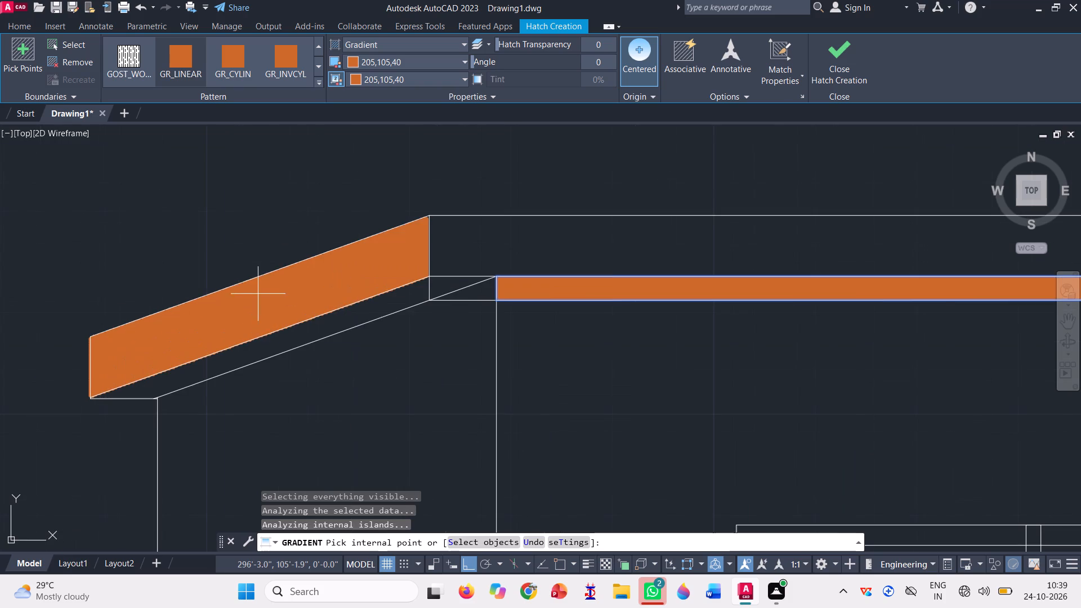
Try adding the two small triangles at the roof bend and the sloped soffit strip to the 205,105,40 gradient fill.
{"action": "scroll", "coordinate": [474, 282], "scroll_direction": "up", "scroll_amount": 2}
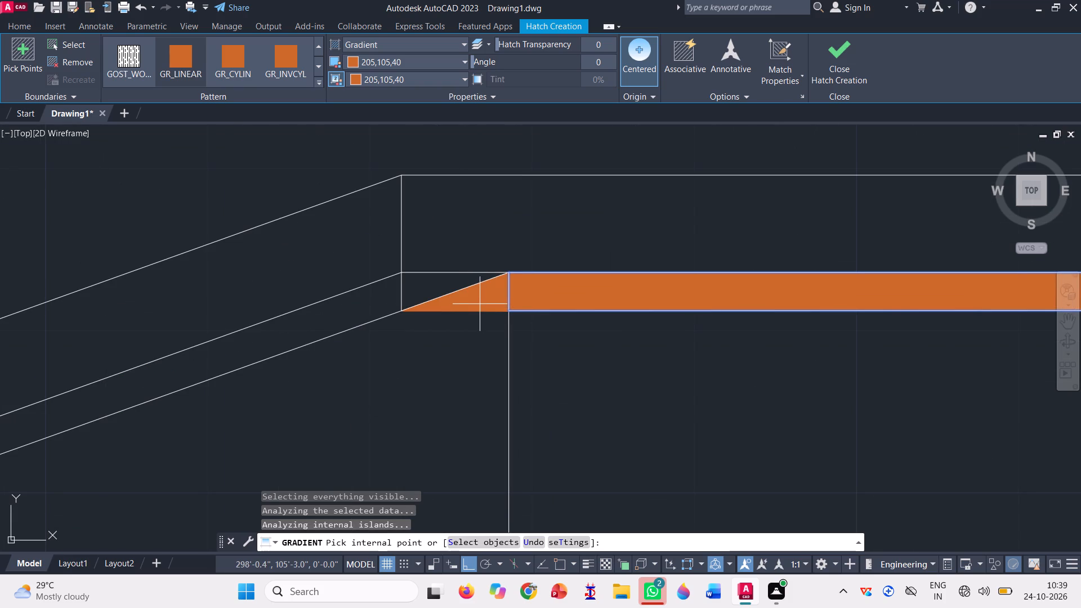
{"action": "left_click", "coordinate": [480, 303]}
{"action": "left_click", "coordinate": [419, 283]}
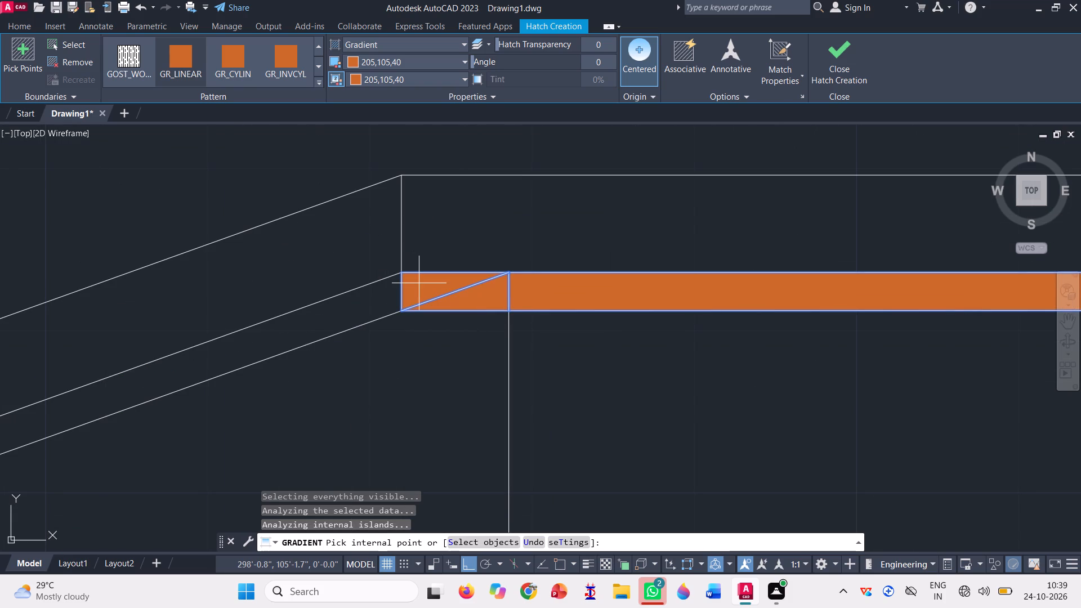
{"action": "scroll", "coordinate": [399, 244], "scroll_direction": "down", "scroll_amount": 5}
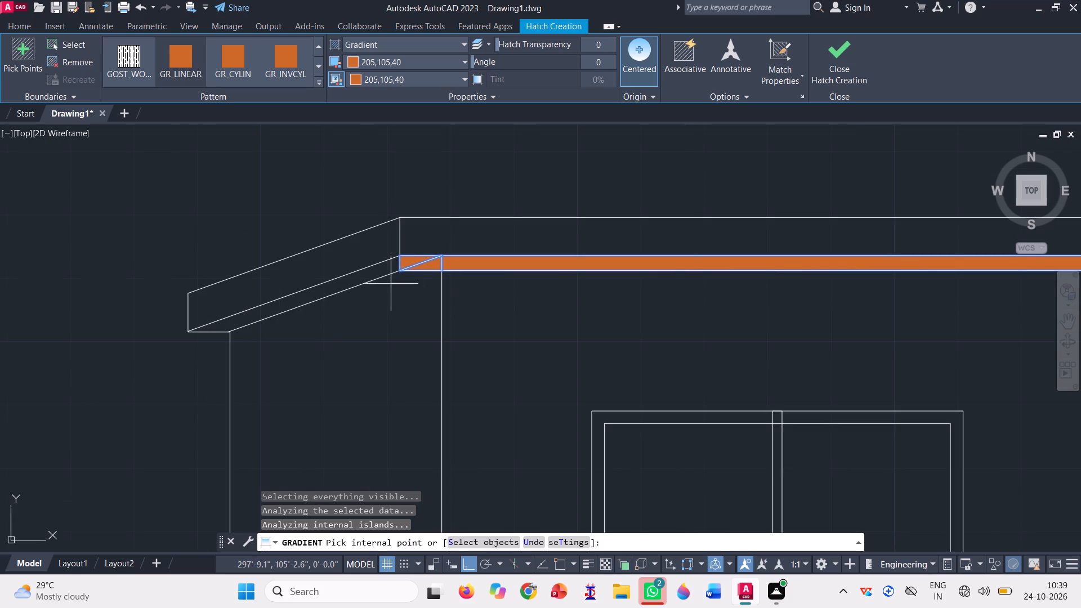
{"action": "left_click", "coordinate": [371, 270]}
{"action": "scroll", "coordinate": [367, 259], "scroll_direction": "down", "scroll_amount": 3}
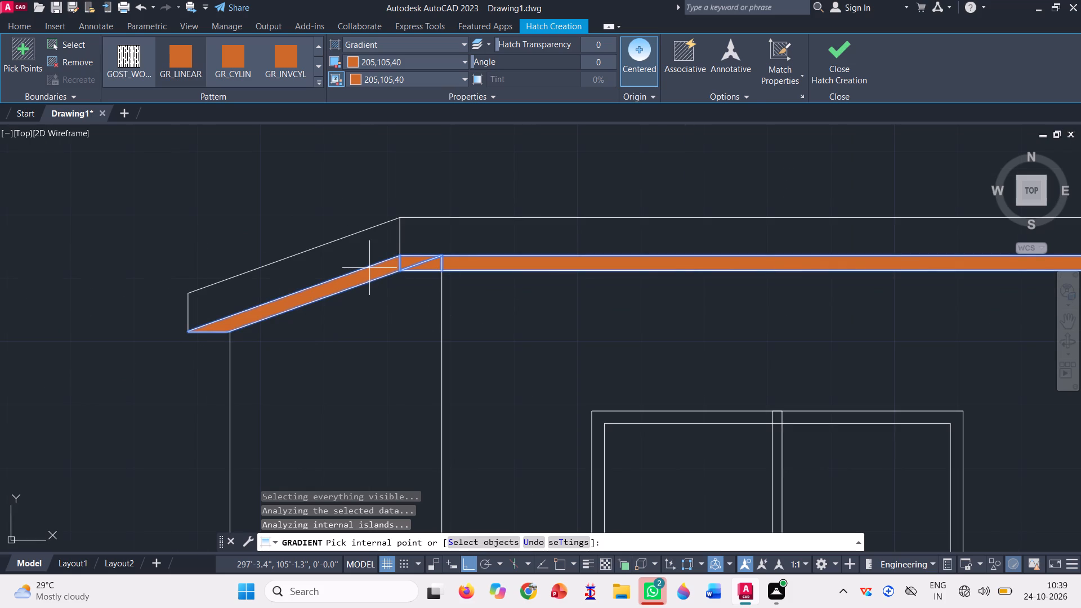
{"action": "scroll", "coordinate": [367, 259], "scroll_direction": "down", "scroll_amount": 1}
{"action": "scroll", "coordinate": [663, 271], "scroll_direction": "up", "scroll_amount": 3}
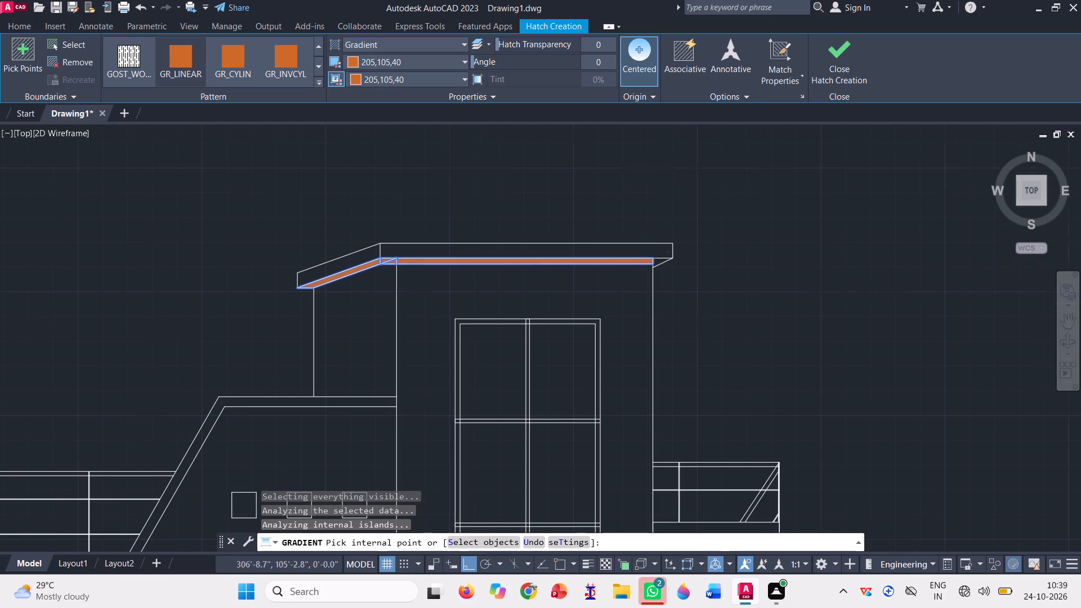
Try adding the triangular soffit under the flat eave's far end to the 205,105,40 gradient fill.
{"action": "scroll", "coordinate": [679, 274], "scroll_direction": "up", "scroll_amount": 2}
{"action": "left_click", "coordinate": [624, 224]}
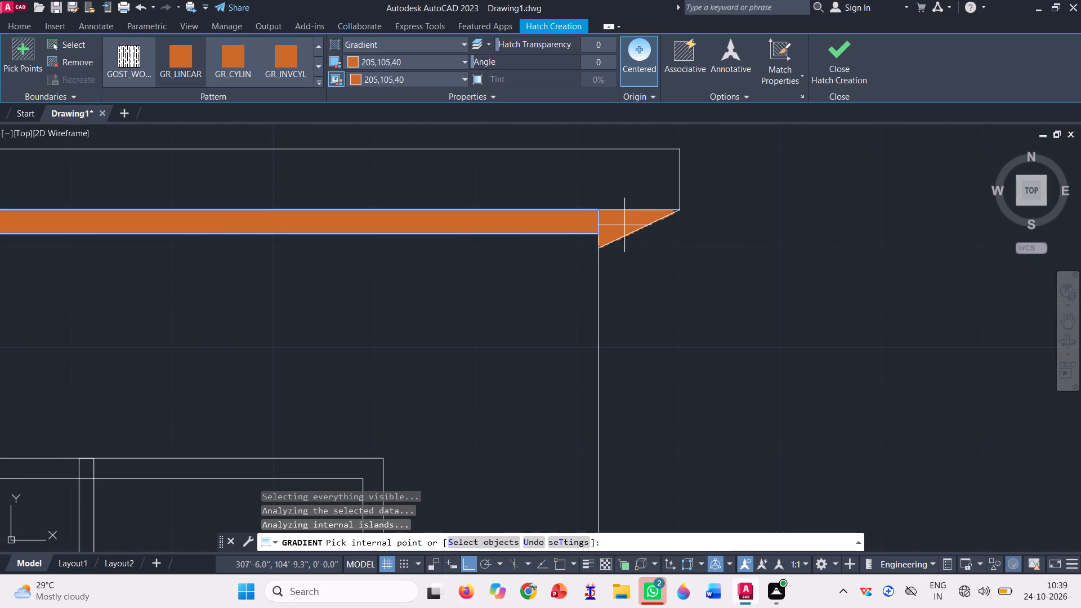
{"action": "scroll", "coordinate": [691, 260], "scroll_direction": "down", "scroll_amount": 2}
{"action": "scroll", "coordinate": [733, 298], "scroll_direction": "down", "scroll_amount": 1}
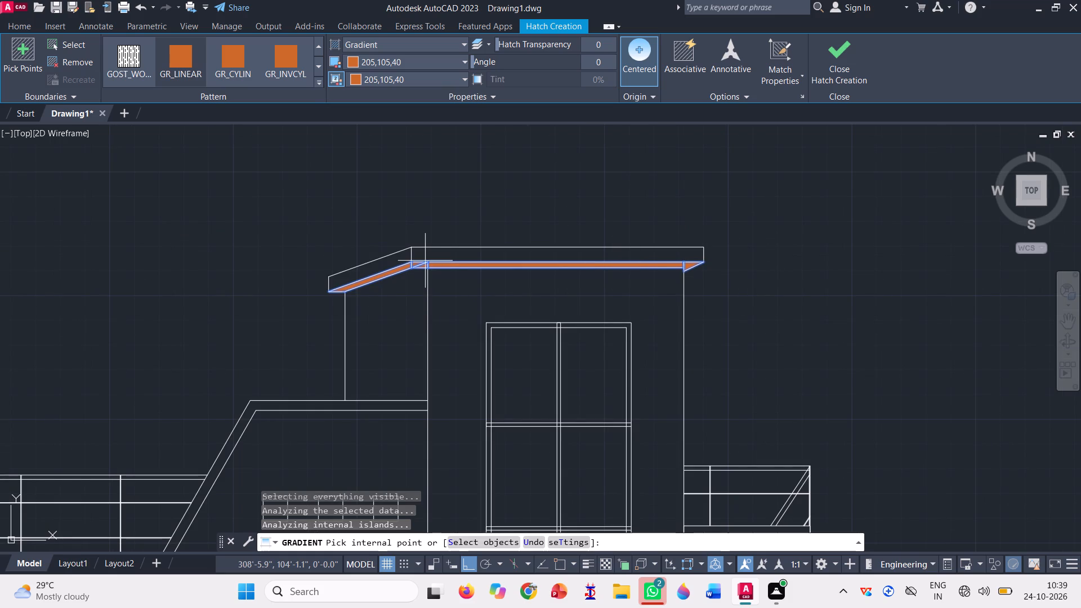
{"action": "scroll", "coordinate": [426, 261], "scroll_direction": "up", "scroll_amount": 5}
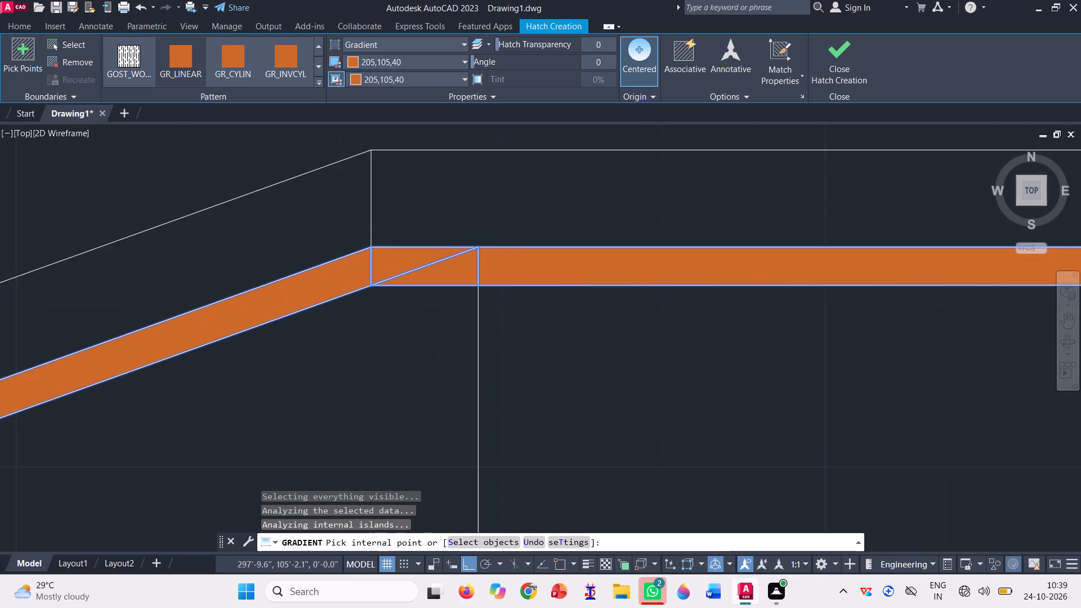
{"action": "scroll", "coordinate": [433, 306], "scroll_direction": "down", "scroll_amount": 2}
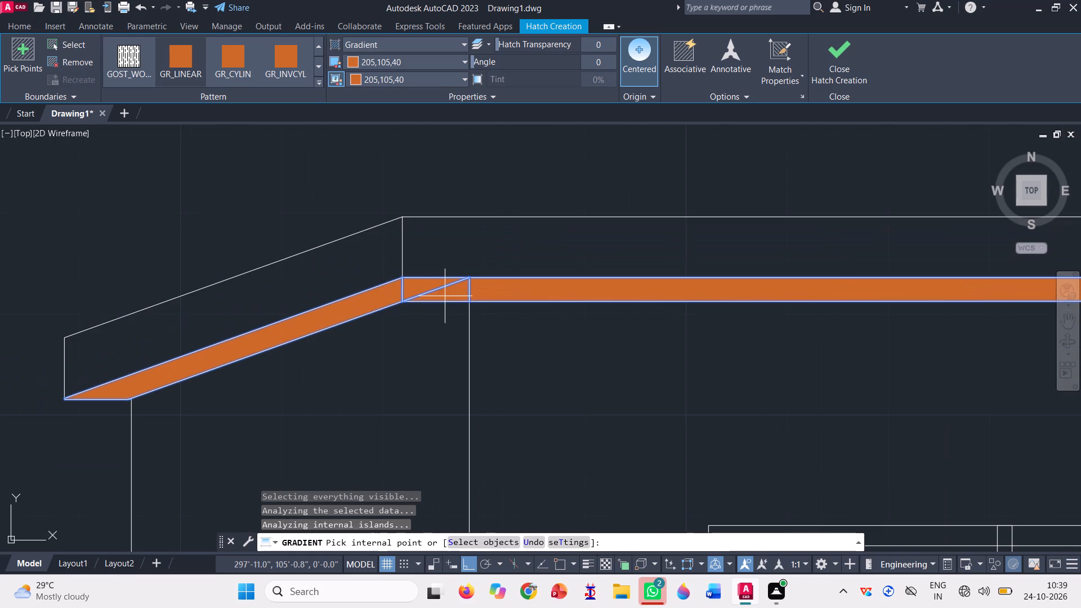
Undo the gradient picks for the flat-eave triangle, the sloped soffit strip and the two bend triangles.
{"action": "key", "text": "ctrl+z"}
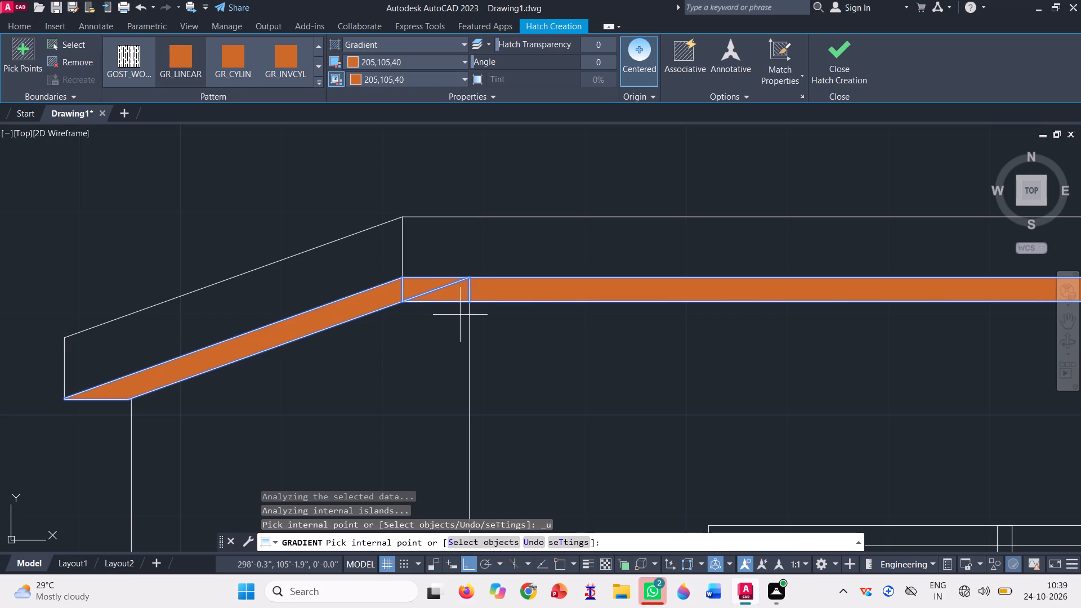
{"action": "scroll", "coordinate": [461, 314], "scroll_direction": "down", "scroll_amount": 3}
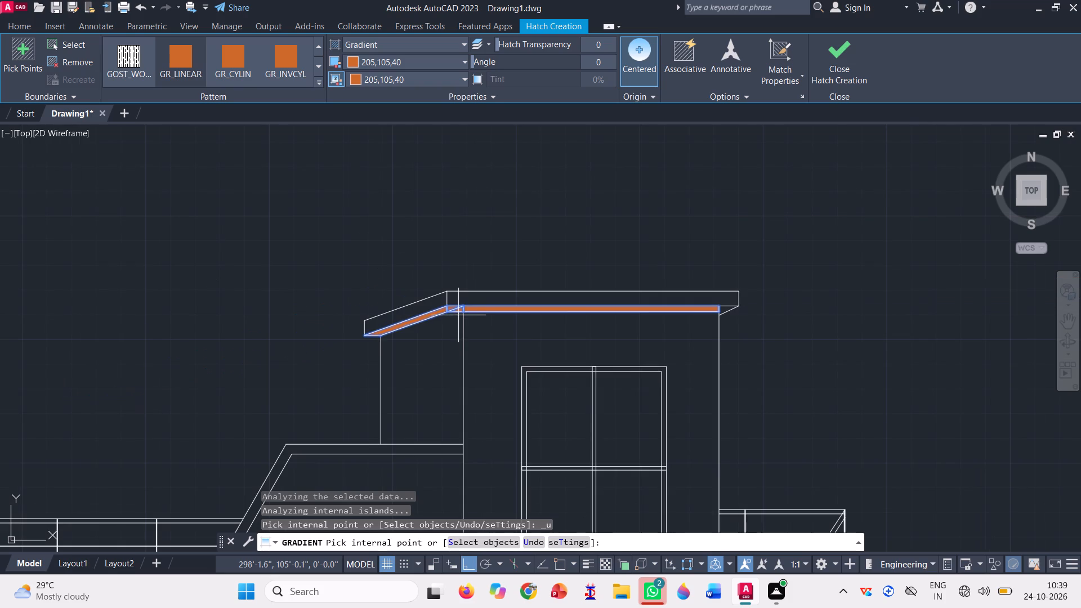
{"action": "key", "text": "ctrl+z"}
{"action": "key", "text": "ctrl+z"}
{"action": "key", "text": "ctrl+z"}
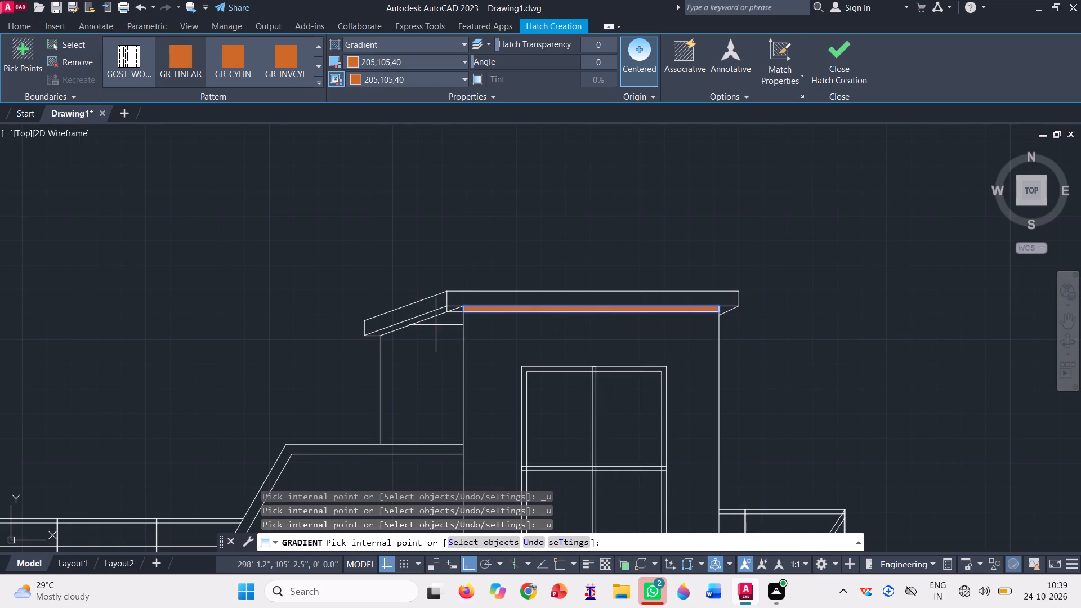
Fill the sloped soffit strip, the upper bend triangle and the flat eave's end triangle with the 205,105,40 gradient.
{"action": "scroll", "coordinate": [436, 325], "scroll_direction": "up", "scroll_amount": 5}
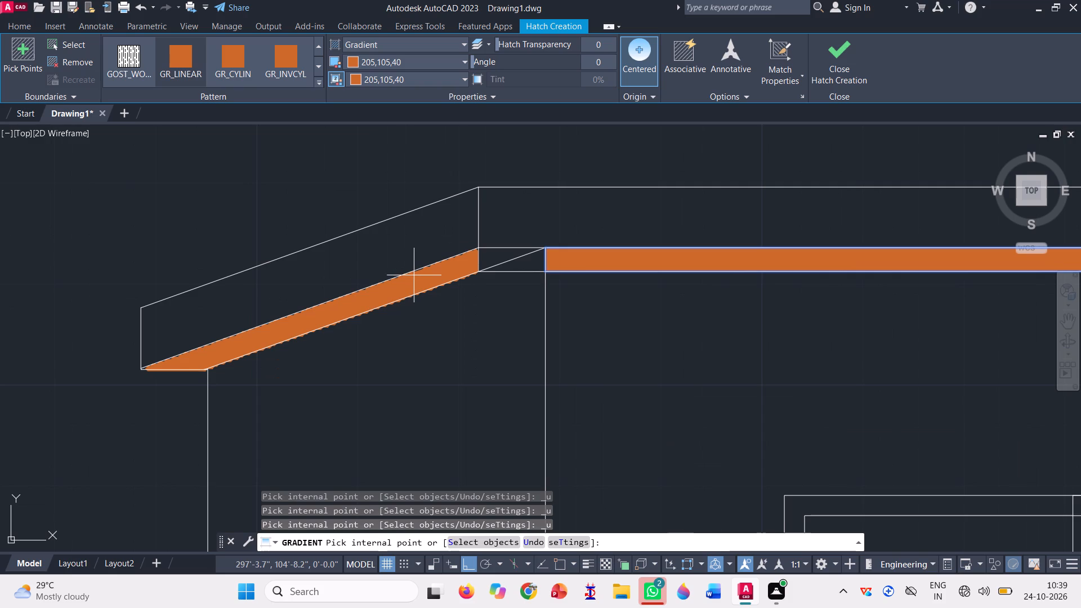
{"action": "left_click", "coordinate": [414, 275]}
{"action": "scroll", "coordinate": [575, 237], "scroll_direction": "up", "scroll_amount": 3}
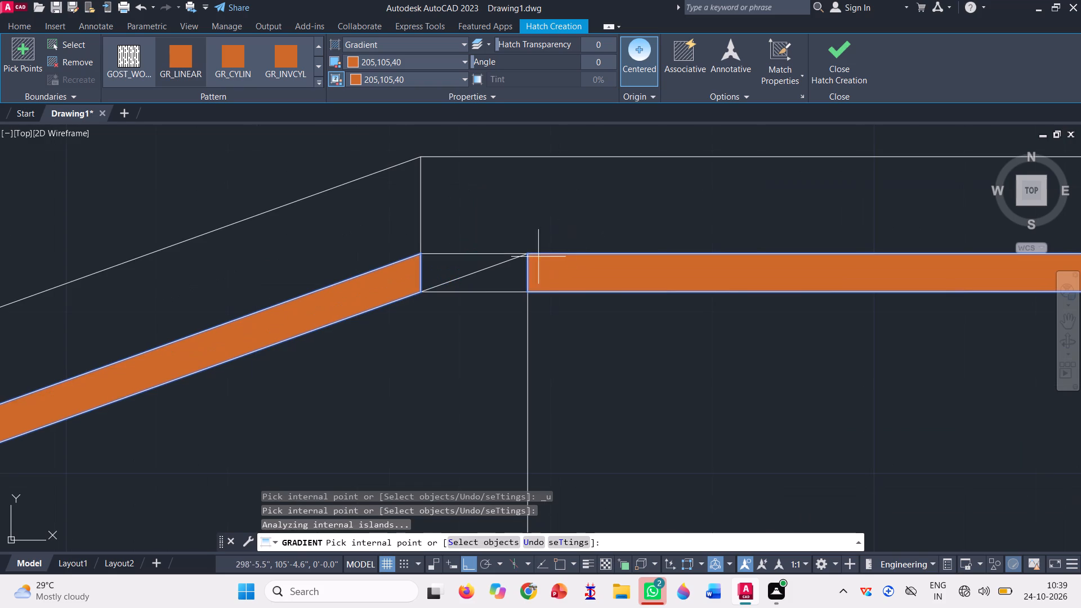
{"action": "left_click", "coordinate": [460, 266]}
{"action": "scroll", "coordinate": [422, 257], "scroll_direction": "down", "scroll_amount": 2}
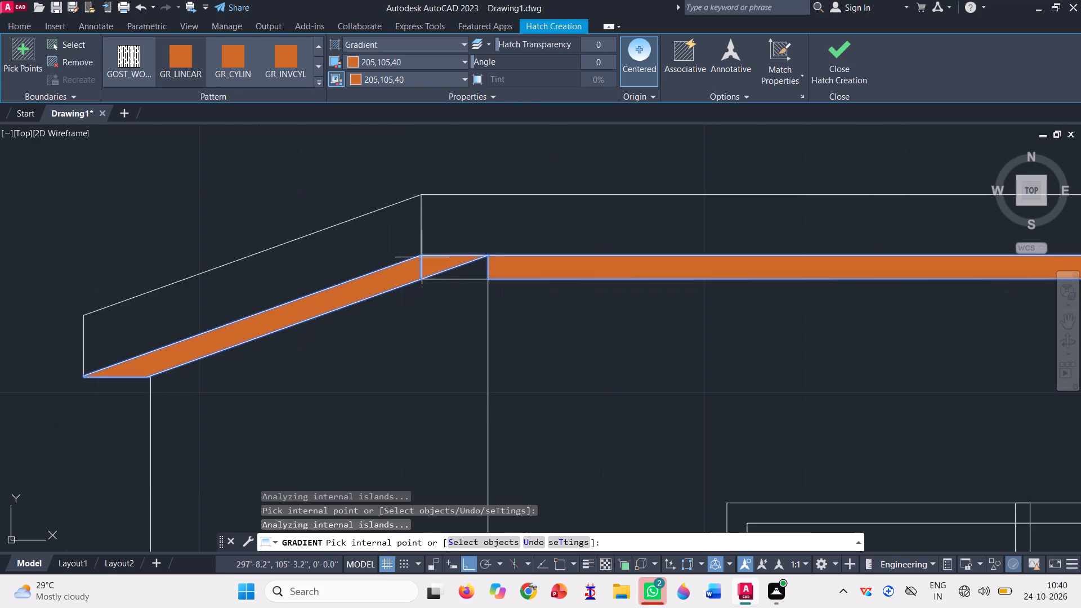
{"action": "scroll", "coordinate": [422, 257], "scroll_direction": "down", "scroll_amount": 3}
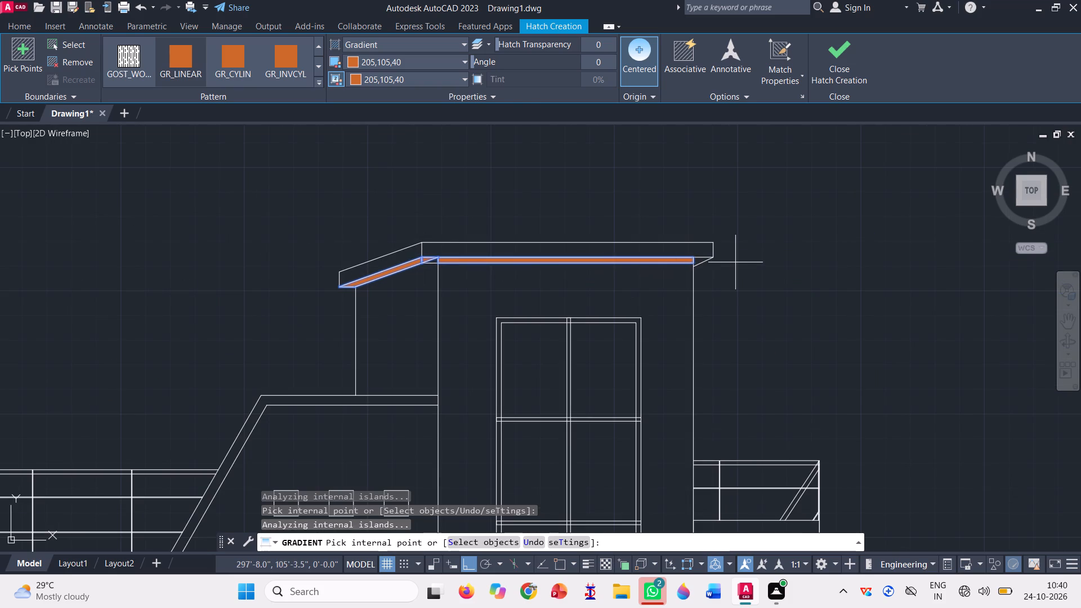
{"action": "scroll", "coordinate": [687, 261], "scroll_direction": "up", "scroll_amount": 5}
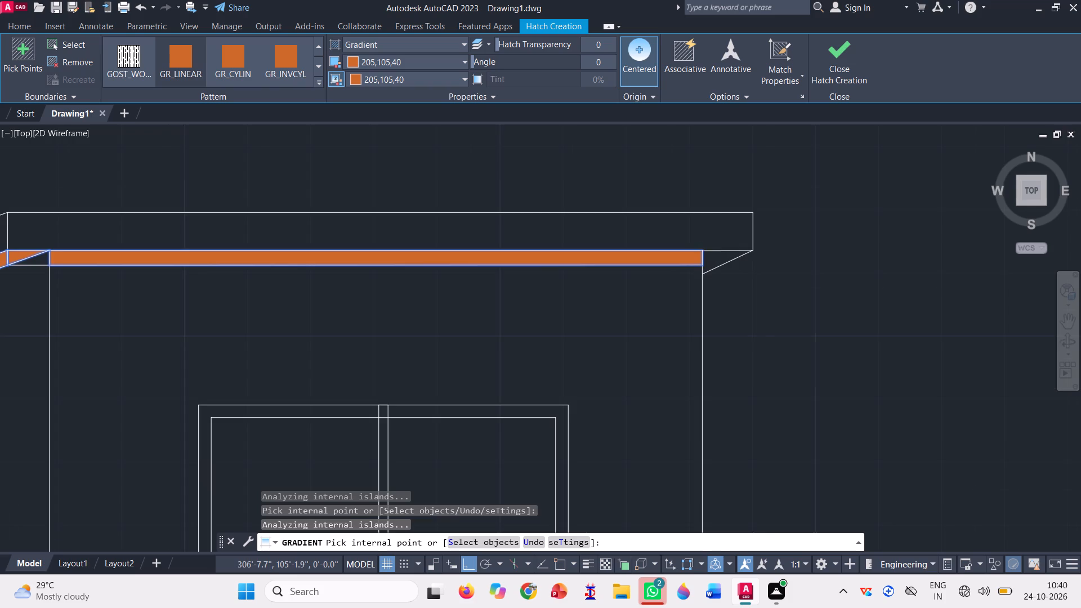
{"action": "left_click", "coordinate": [719, 266]}
{"action": "left_click", "coordinate": [826, 71]}
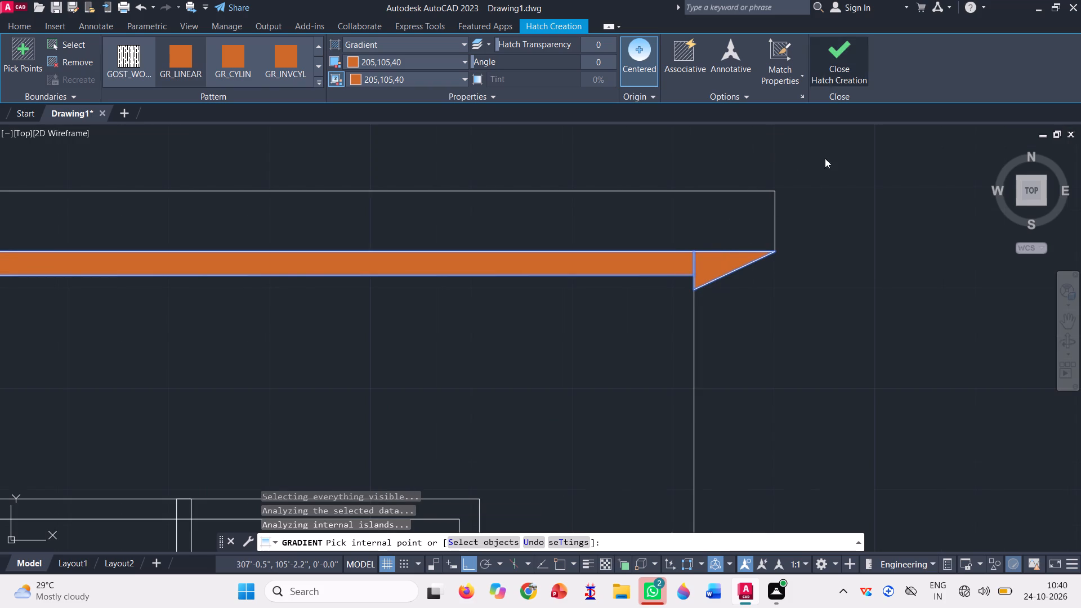
Delete the existing orange soffit gradient under the coloured elevation's tower roof.
{"action": "scroll", "coordinate": [830, 333], "scroll_direction": "down", "scroll_amount": 3}
{"action": "scroll", "coordinate": [681, 296], "scroll_direction": "down", "scroll_amount": 2}
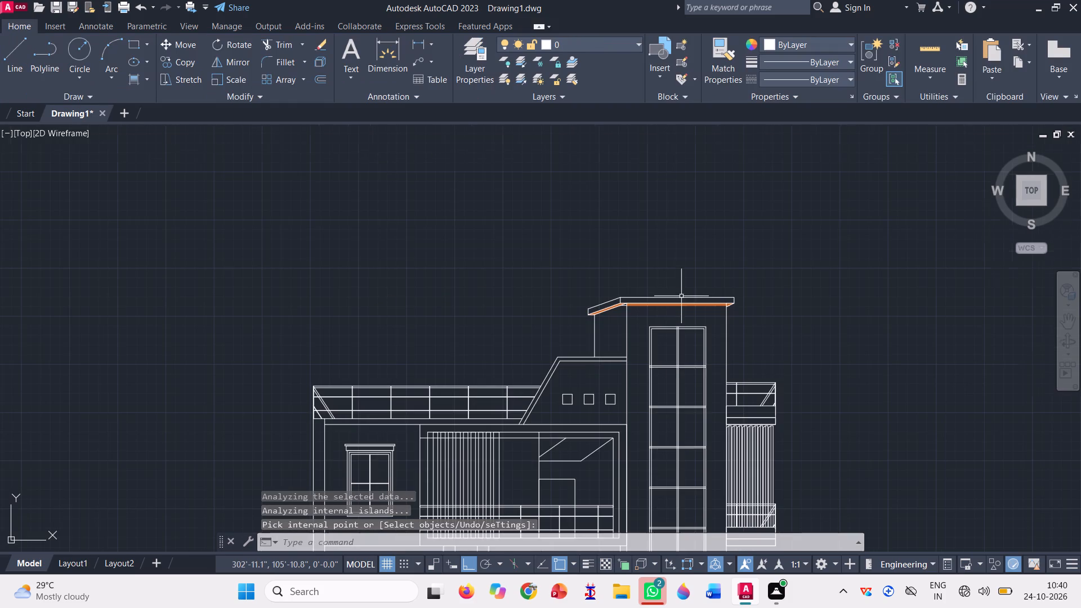
{"action": "scroll", "coordinate": [678, 289], "scroll_direction": "down", "scroll_amount": 2}
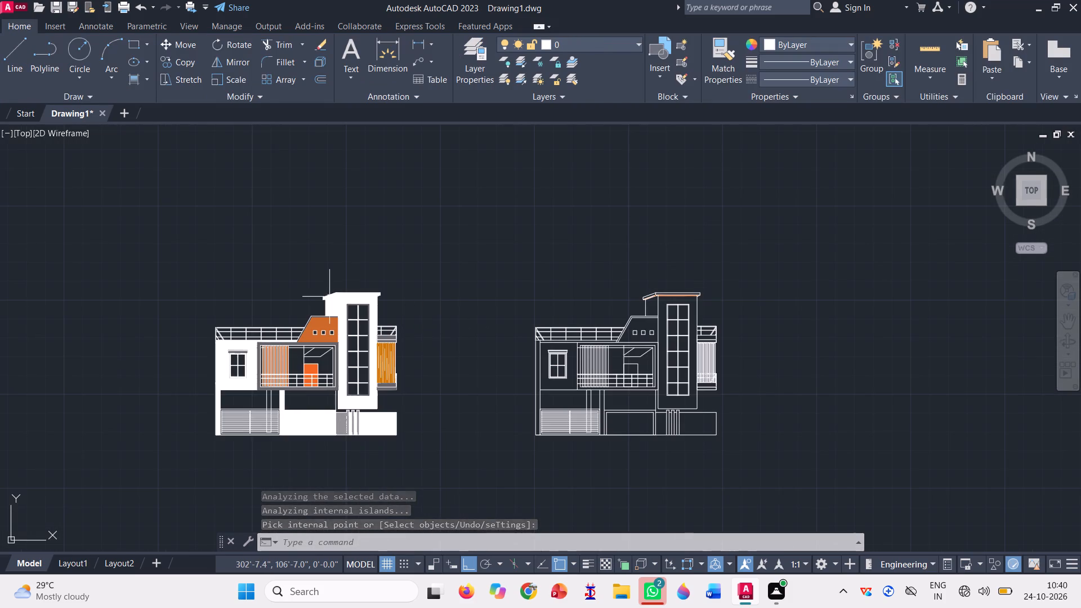
{"action": "scroll", "coordinate": [330, 297], "scroll_direction": "up", "scroll_amount": 6}
{"action": "left_click", "coordinate": [312, 282]}
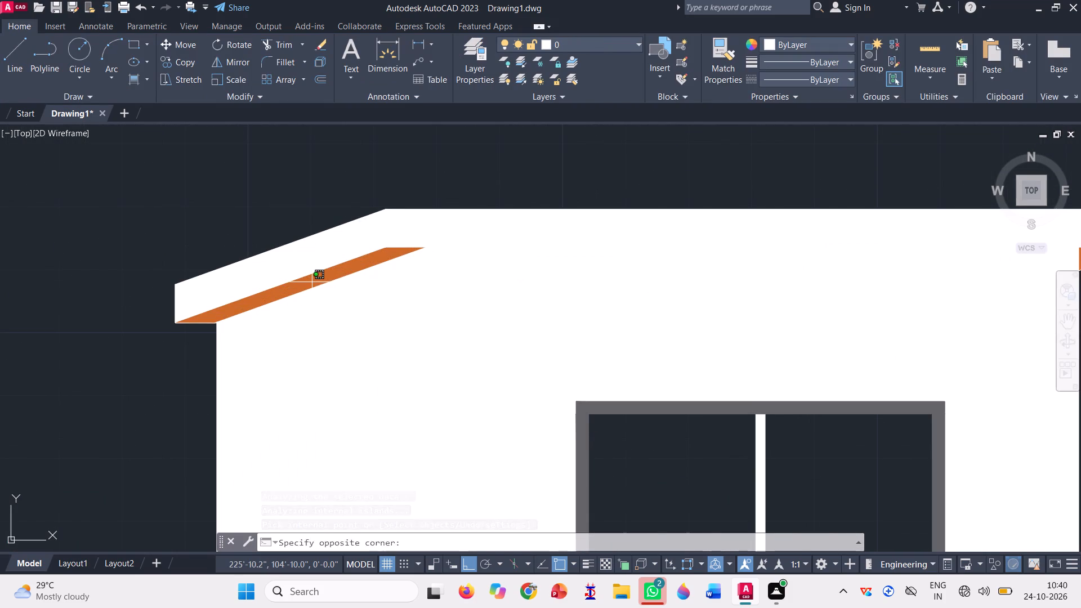
{"action": "scroll", "coordinate": [312, 296], "scroll_direction": "down", "scroll_amount": 2}
{"action": "key", "text": "Delete"}
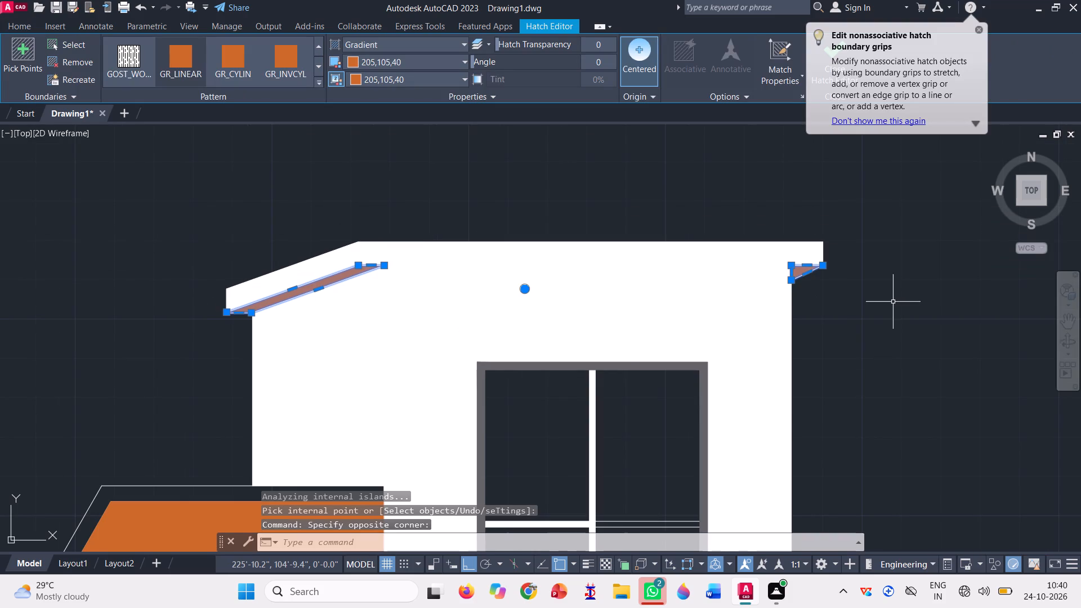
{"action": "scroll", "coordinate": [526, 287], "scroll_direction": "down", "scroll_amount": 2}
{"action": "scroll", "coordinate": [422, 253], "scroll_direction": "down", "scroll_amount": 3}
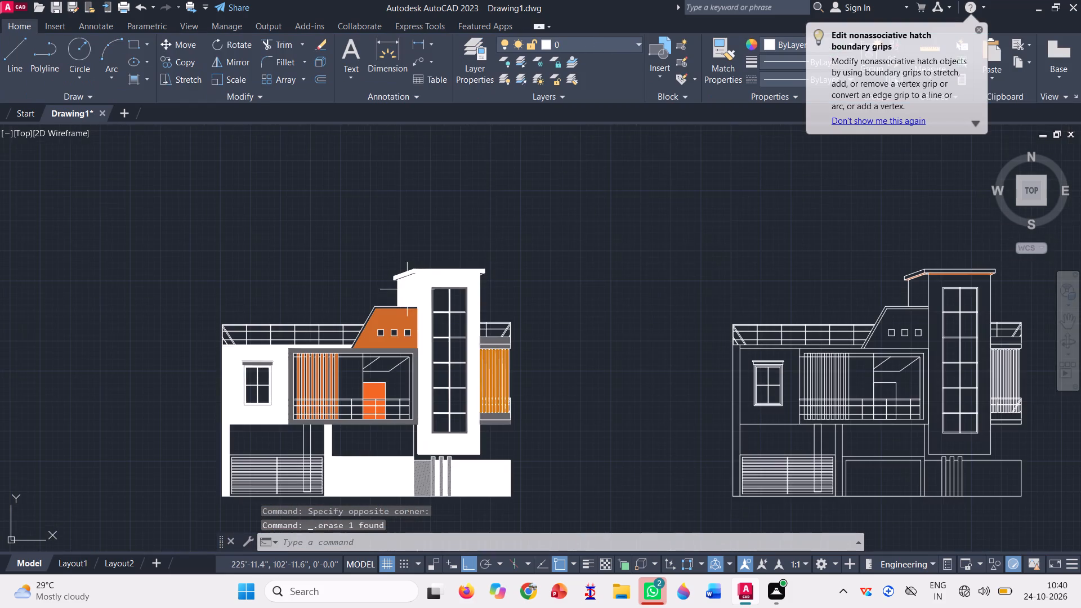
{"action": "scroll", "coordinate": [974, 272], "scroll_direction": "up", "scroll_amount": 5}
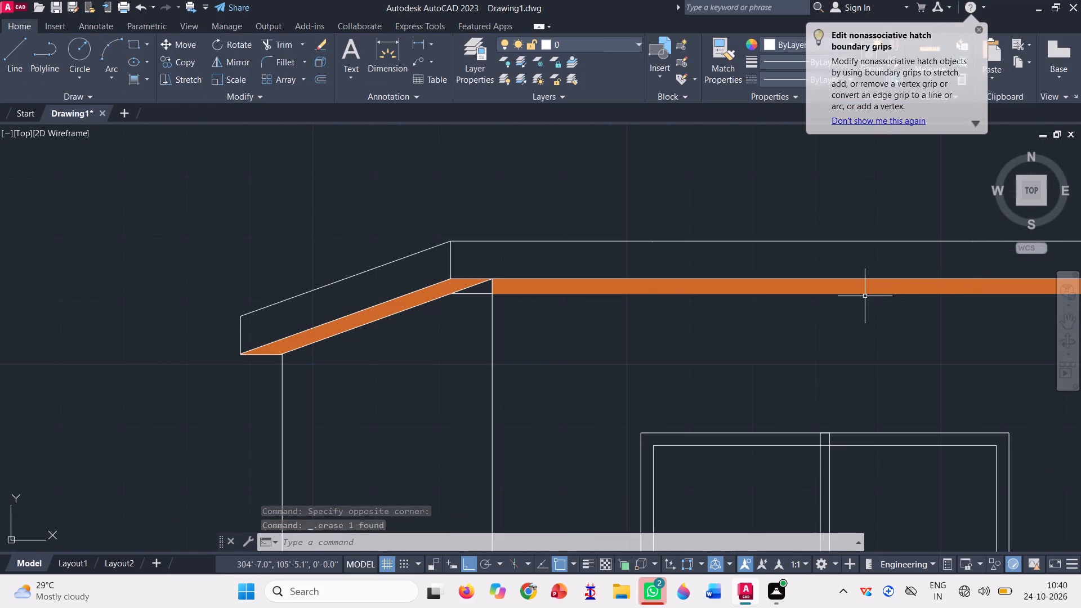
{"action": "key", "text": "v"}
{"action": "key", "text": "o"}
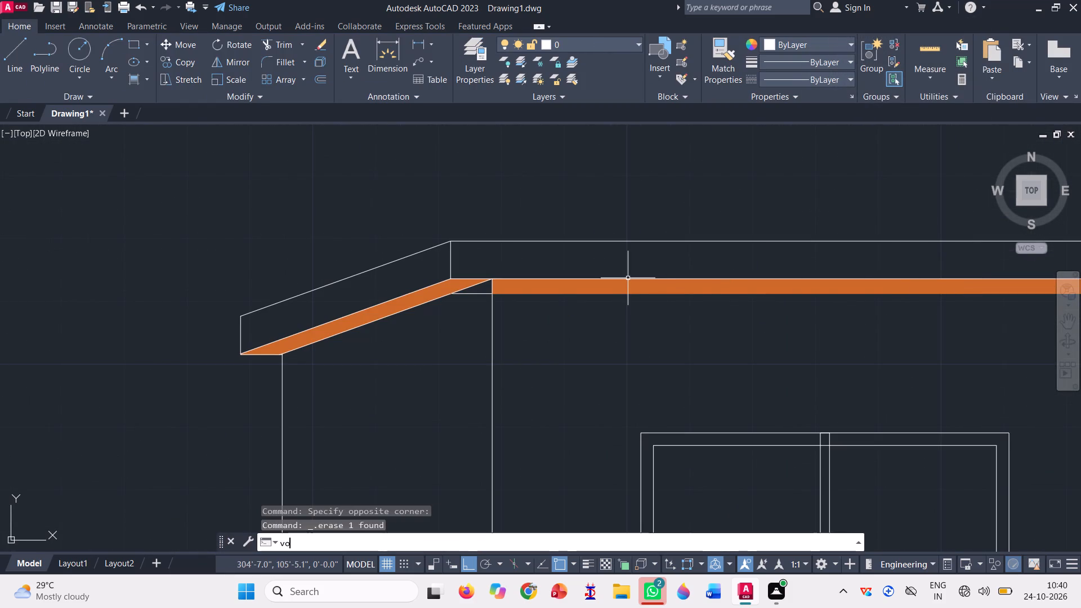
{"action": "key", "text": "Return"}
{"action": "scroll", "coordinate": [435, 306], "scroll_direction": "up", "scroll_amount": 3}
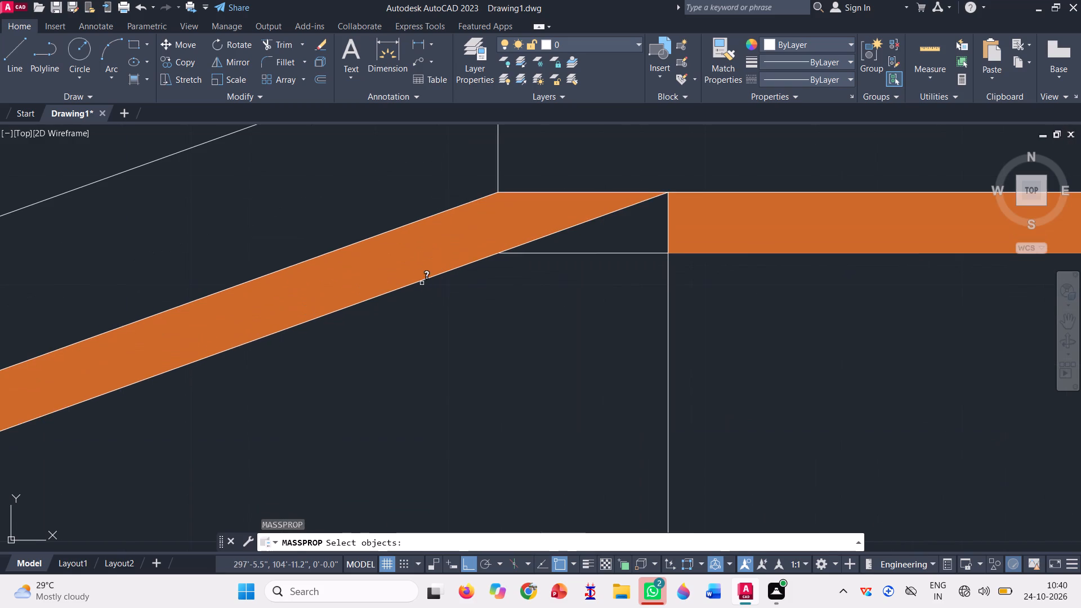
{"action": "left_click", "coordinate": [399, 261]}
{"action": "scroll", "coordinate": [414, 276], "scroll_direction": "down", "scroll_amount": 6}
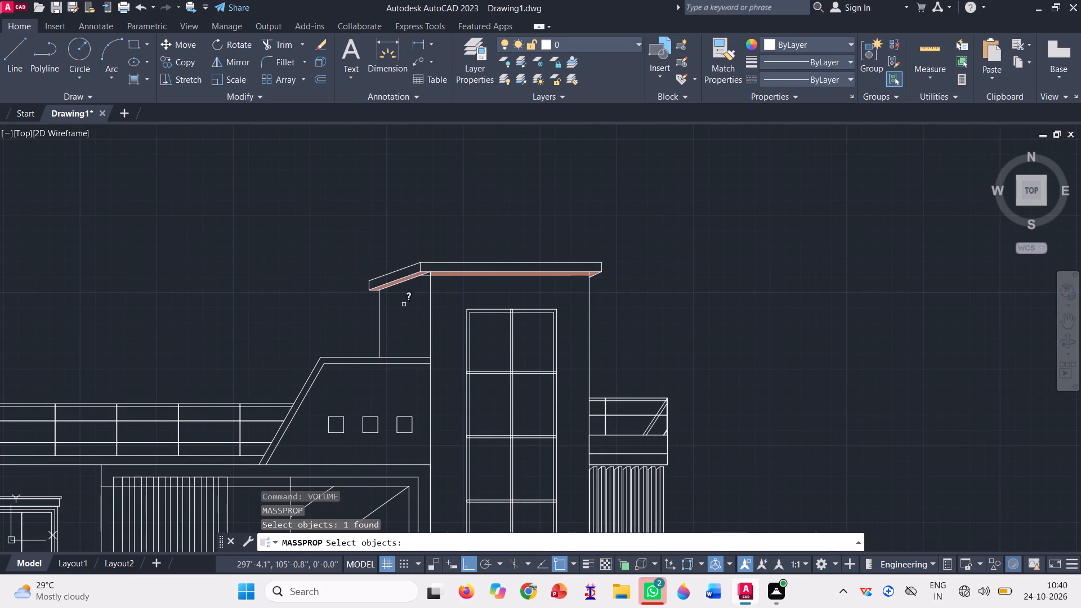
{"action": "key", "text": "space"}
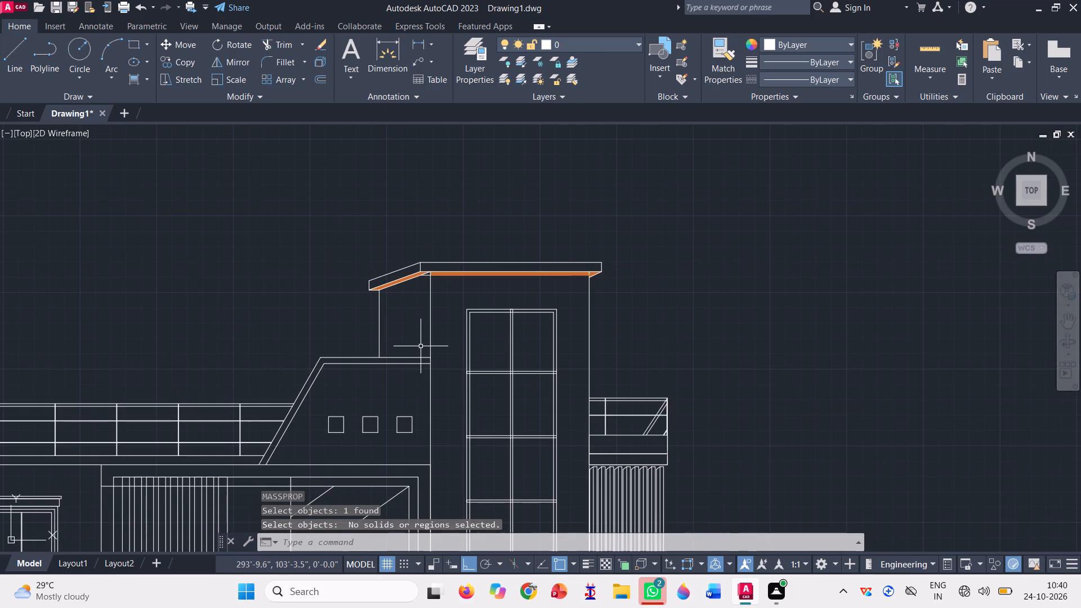
Copy the linework tower's new soffit gradient onto the coloured elevation's tower roof, aligning by the sloped fascia's upper outer corner.
{"action": "key", "text": "c"}
{"action": "type", "text": "o"}
{"action": "key", "text": "space"}
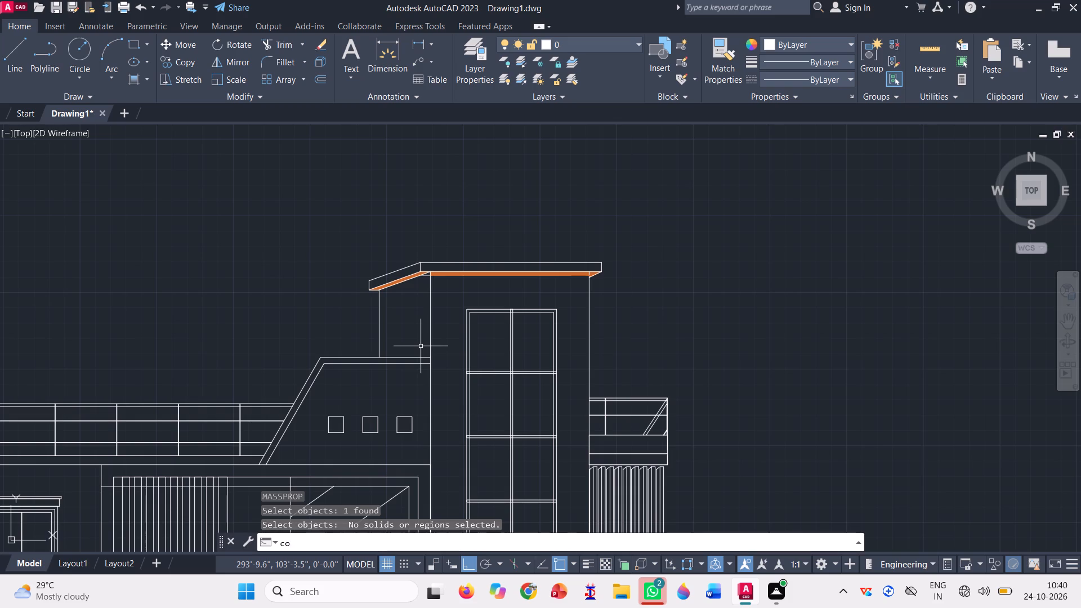
{"action": "scroll", "coordinate": [426, 279], "scroll_direction": "up", "scroll_amount": 4}
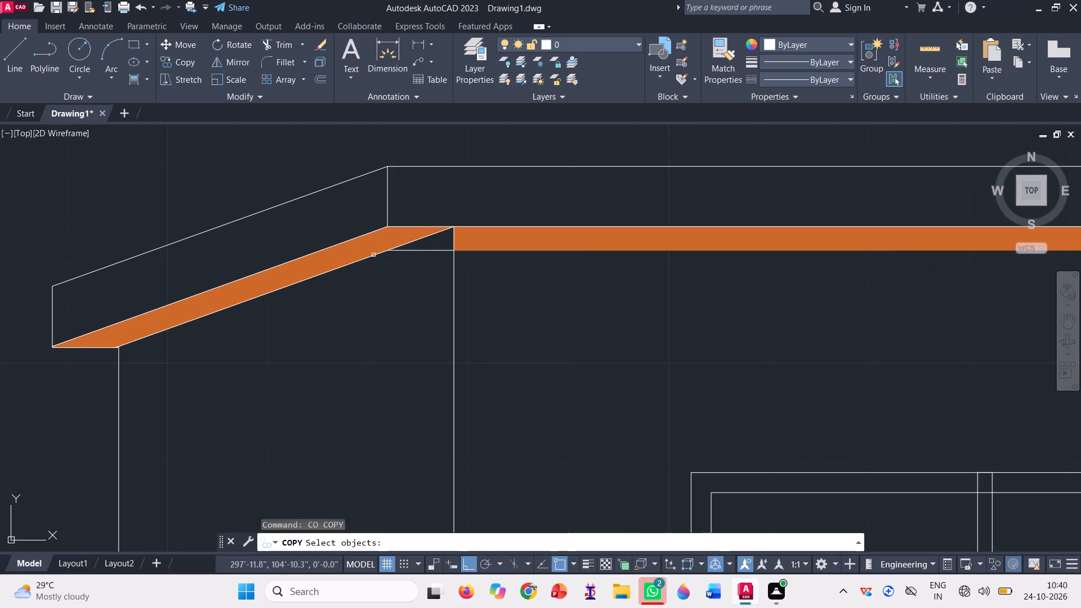
{"action": "left_click", "coordinate": [369, 250]}
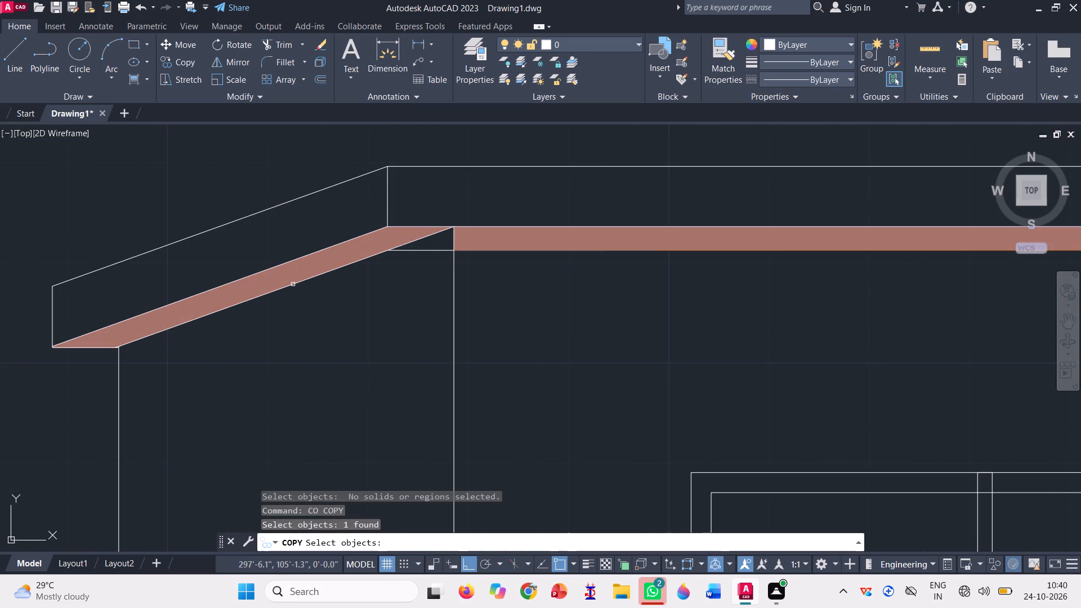
{"action": "key", "text": "Return"}
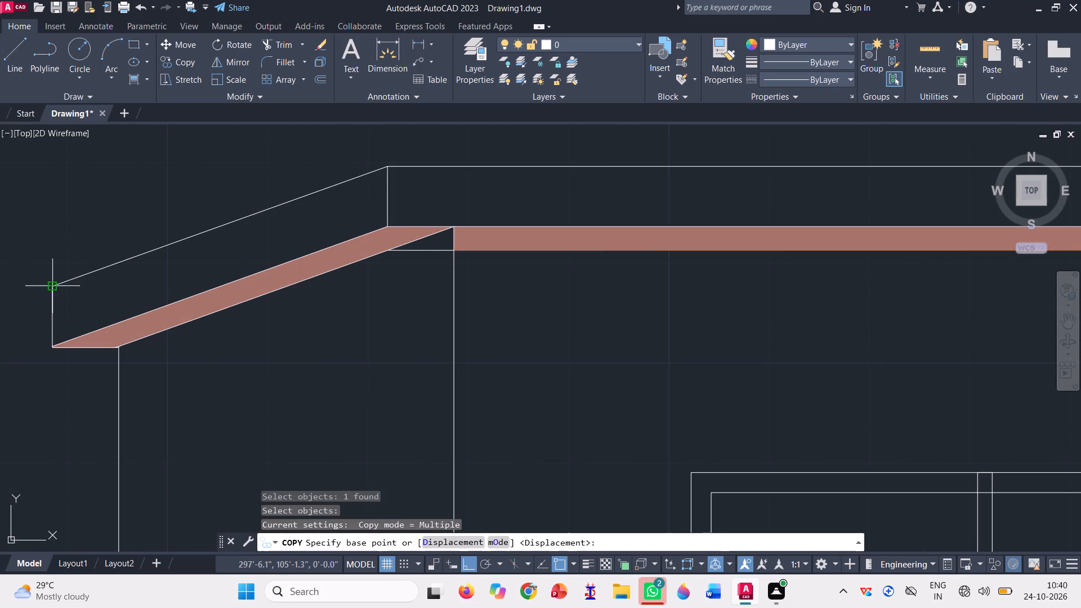
{"action": "left_click", "coordinate": [51, 281]}
{"action": "scroll", "coordinate": [689, 291], "scroll_direction": "down", "scroll_amount": 6}
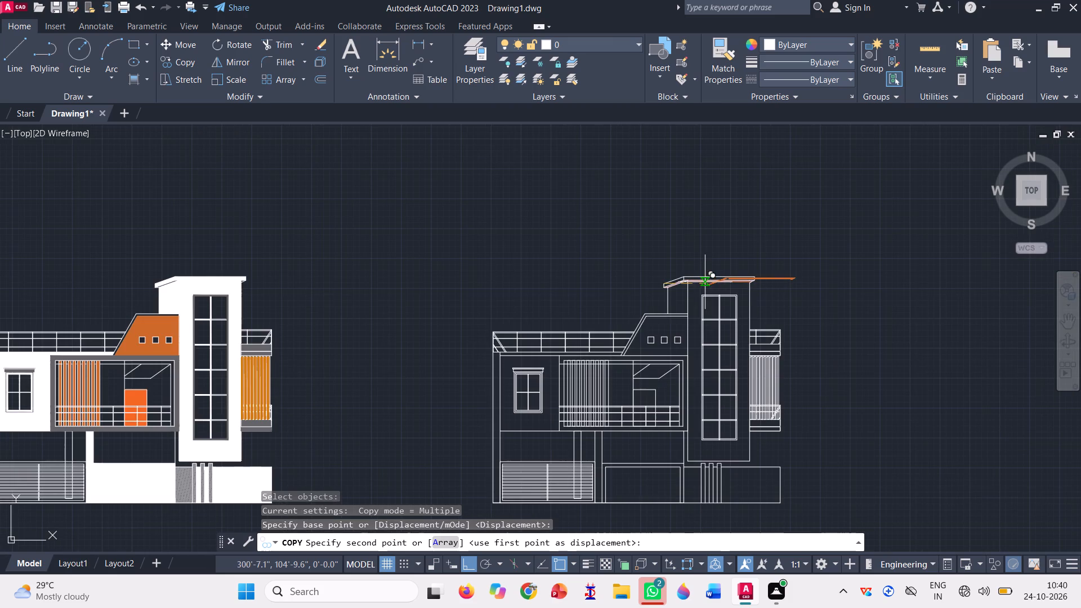
{"action": "scroll", "coordinate": [144, 290], "scroll_direction": "up", "scroll_amount": 3}
{"action": "scroll", "coordinate": [207, 259], "scroll_direction": "up", "scroll_amount": 2}
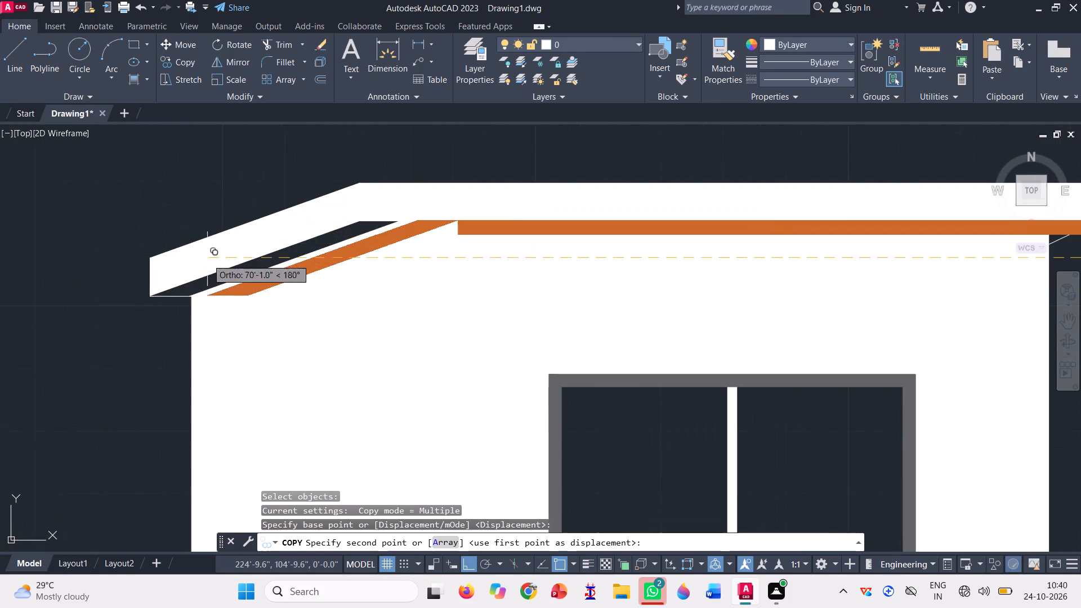
{"action": "left_click", "coordinate": [149, 253]}
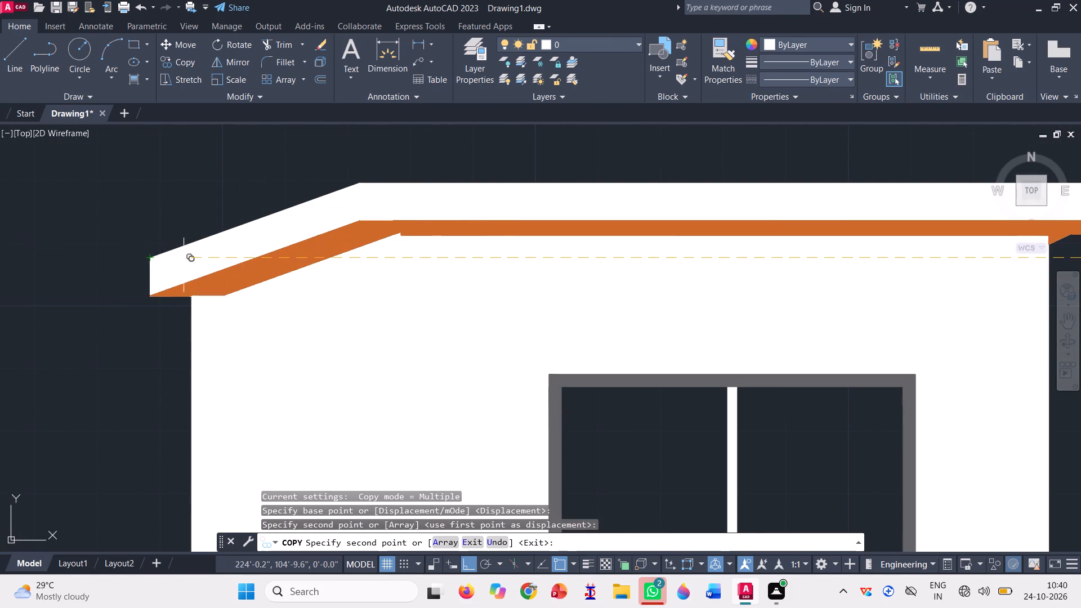
{"action": "scroll", "coordinate": [270, 266], "scroll_direction": "down", "scroll_amount": 2}
{"action": "key", "text": "space"}
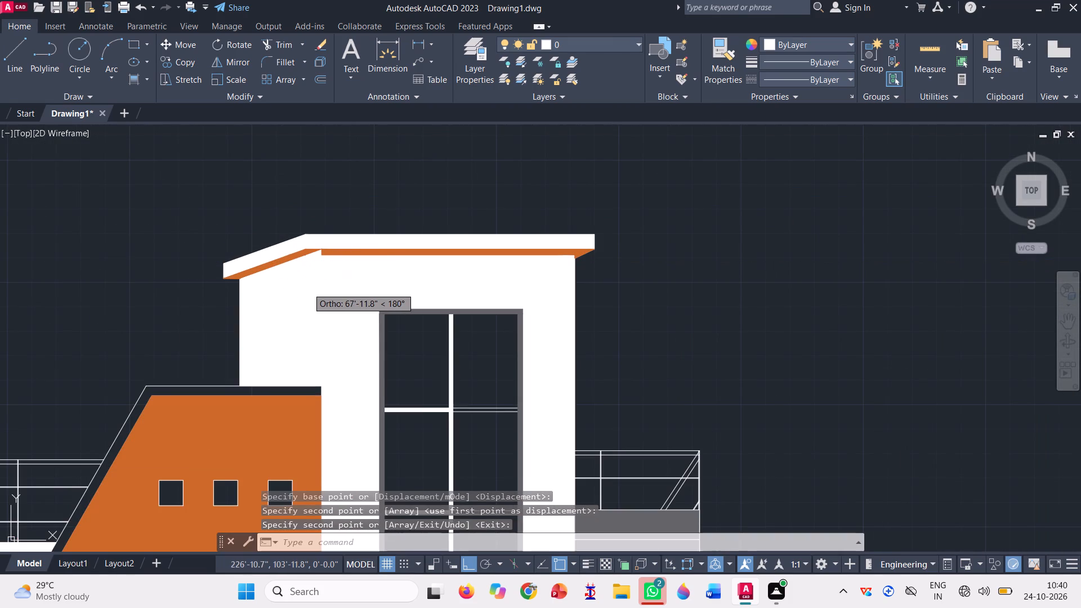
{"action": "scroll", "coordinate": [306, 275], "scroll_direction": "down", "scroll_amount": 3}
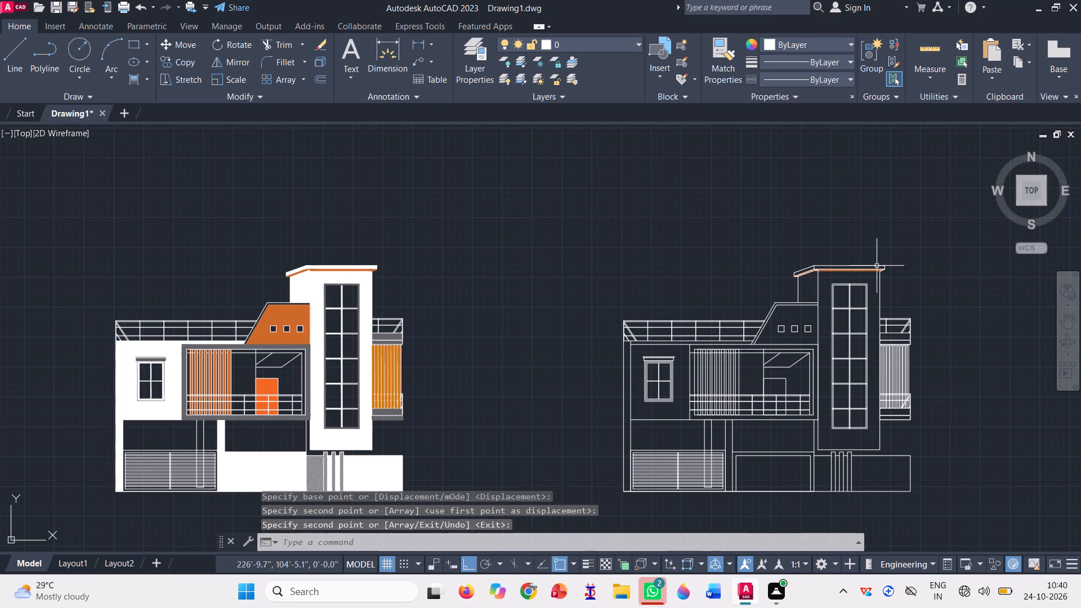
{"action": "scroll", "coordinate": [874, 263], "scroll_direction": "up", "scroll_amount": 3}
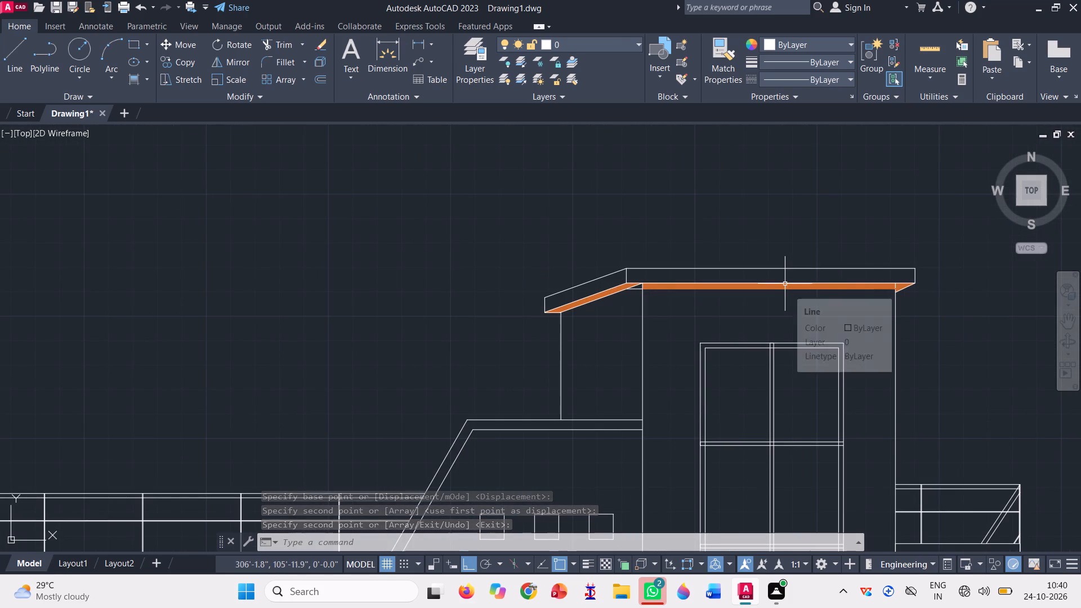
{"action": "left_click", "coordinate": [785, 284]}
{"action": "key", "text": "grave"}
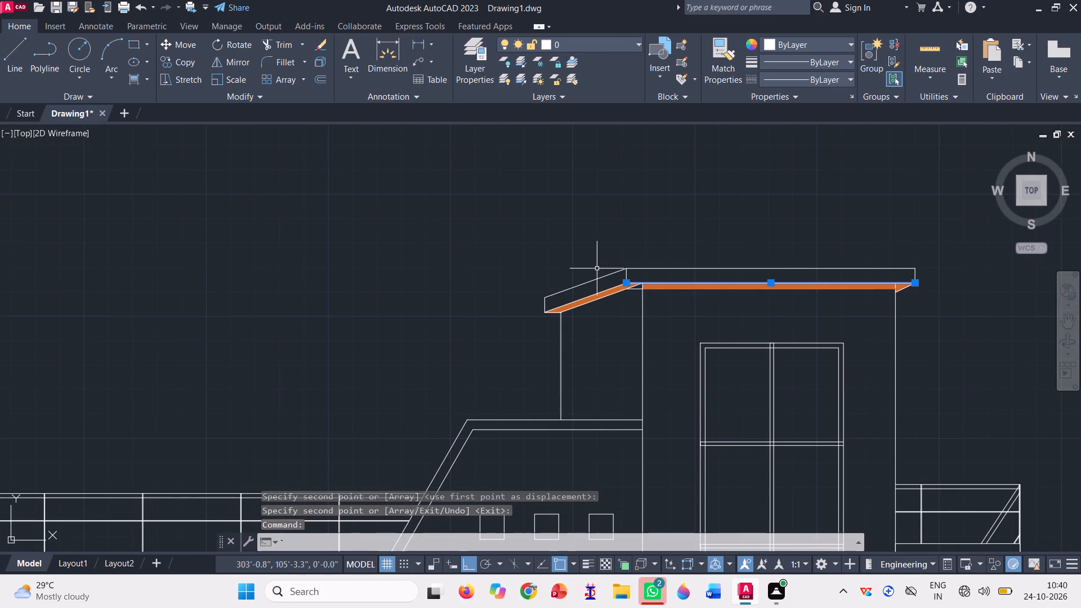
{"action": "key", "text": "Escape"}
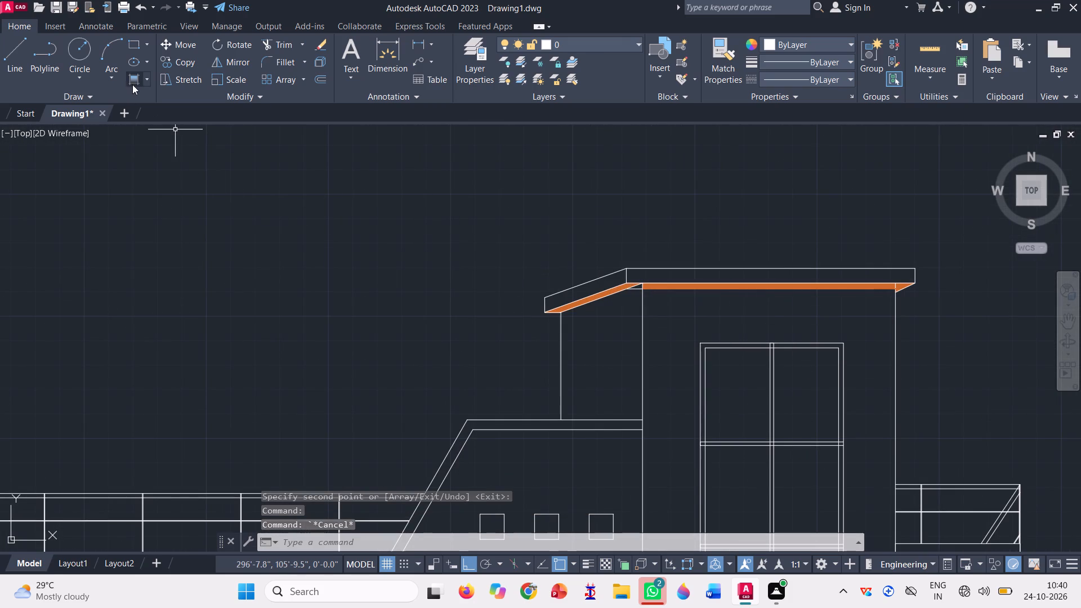
Fill the small lower triangle at the linework tower's roof bend with the 205,105,40 gradient.
{"action": "left_click", "coordinate": [132, 84]}
{"action": "scroll", "coordinate": [602, 278], "scroll_direction": "up", "scroll_amount": 3}
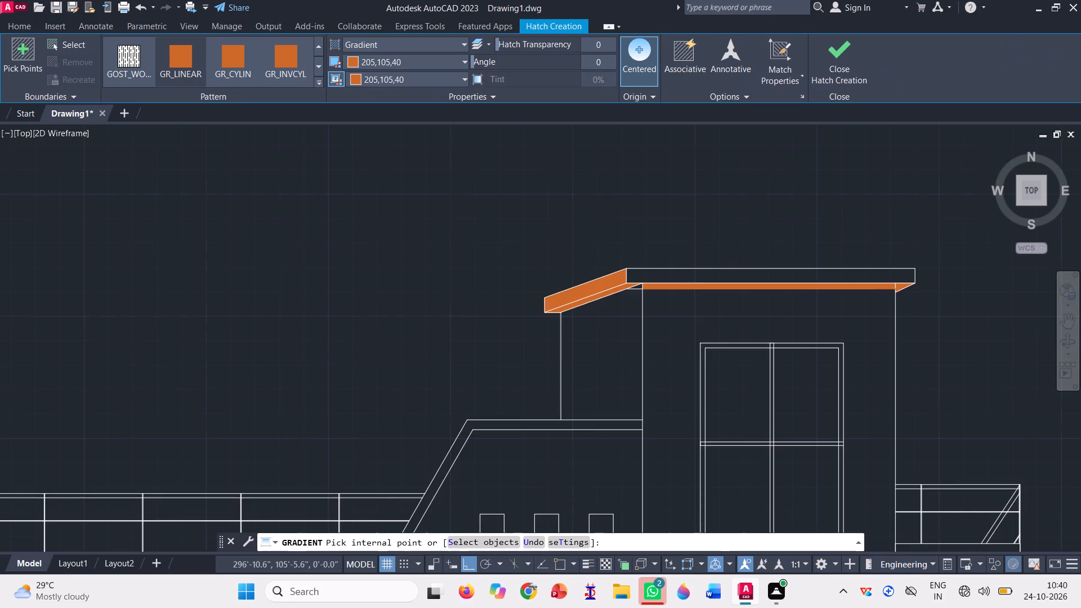
{"action": "scroll", "coordinate": [718, 318], "scroll_direction": "up", "scroll_amount": 3}
{"action": "left_click", "coordinate": [679, 291]}
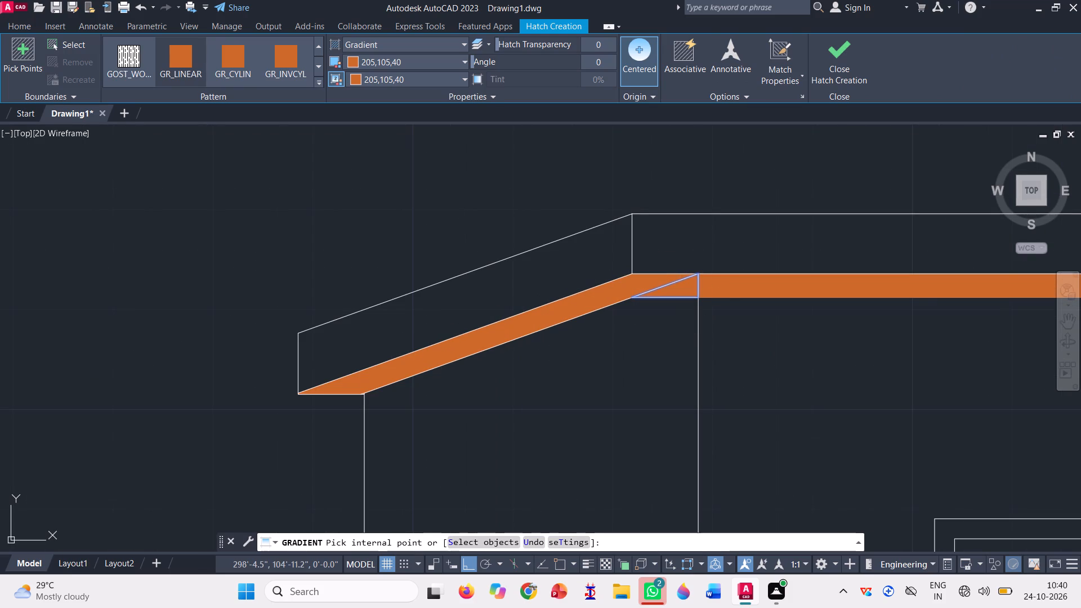
{"action": "left_click", "coordinate": [847, 52]}
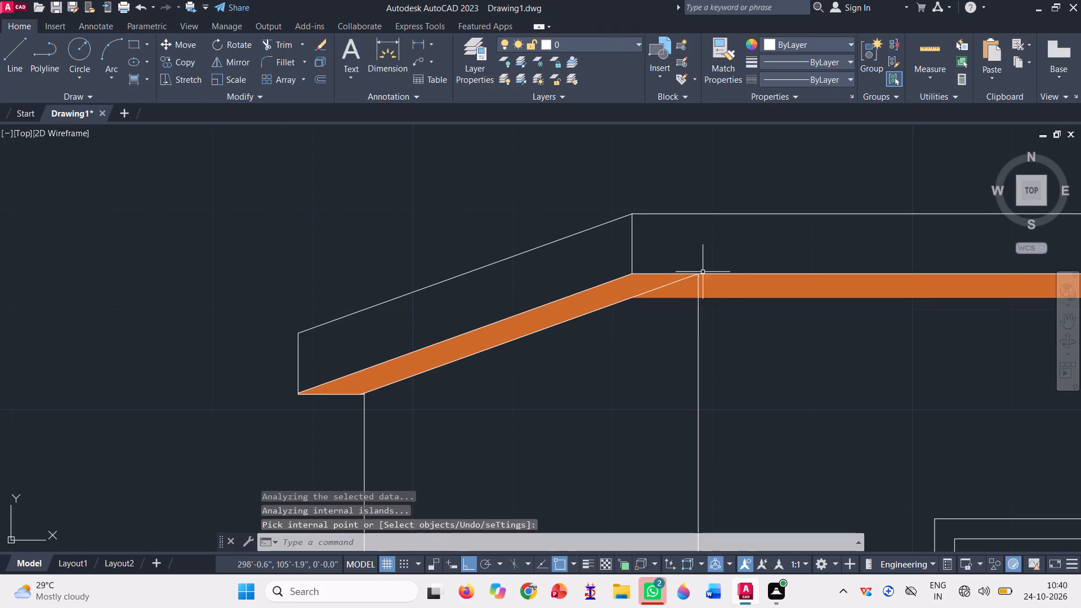
Move the small lower bend triangle's gradient from the linework tower onto the coloured tower roof, aligning by the sloped fascia's upper outer corner.
{"action": "left_click", "coordinate": [690, 288]}
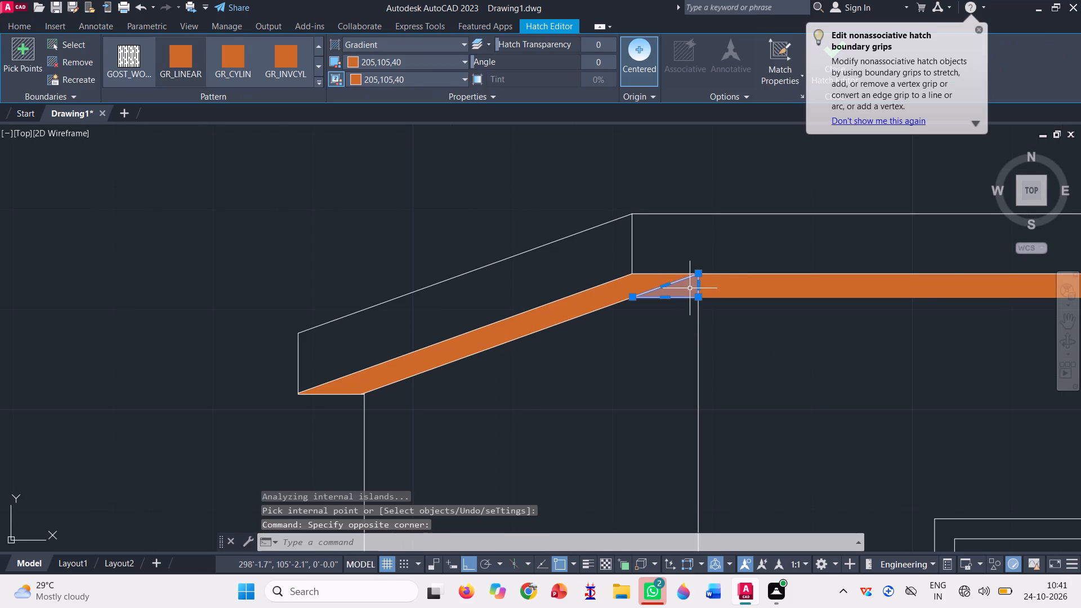
{"action": "type", "text": "m"}
{"action": "key", "text": "space"}
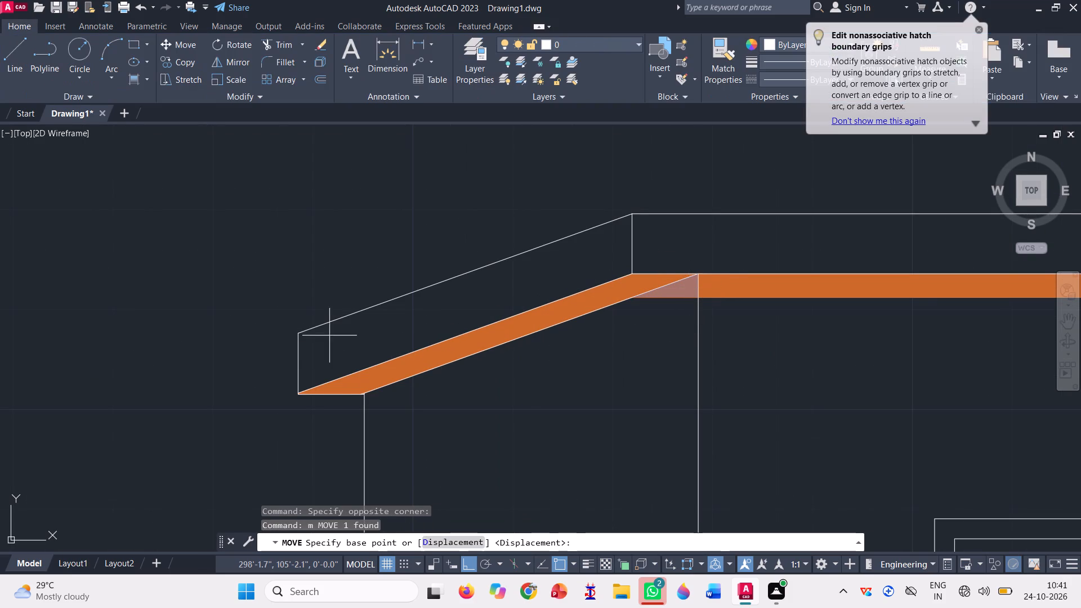
{"action": "left_click", "coordinate": [298, 333]}
{"action": "scroll", "coordinate": [785, 335], "scroll_direction": "down", "scroll_amount": 2}
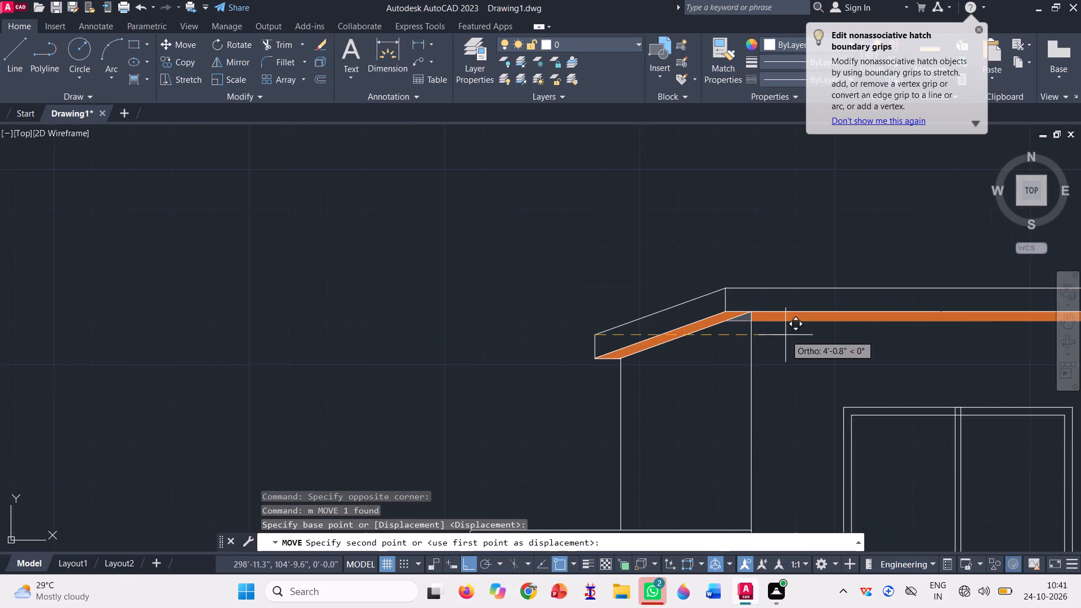
{"action": "scroll", "coordinate": [785, 335], "scroll_direction": "down", "scroll_amount": 4}
{"action": "scroll", "coordinate": [257, 333], "scroll_direction": "up", "scroll_amount": 3}
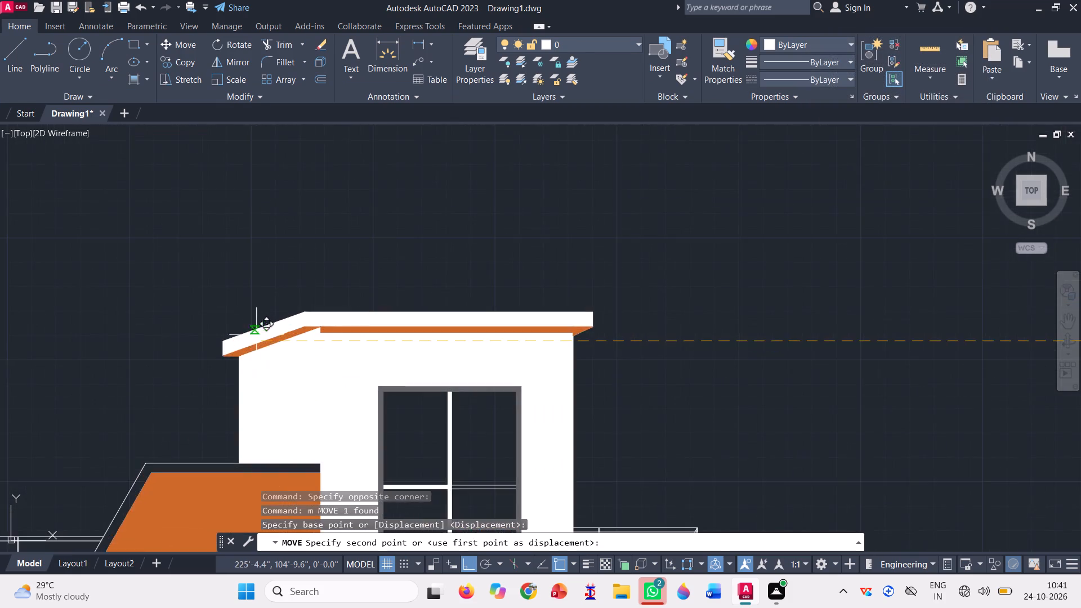
{"action": "scroll", "coordinate": [244, 345], "scroll_direction": "up", "scroll_amount": 4}
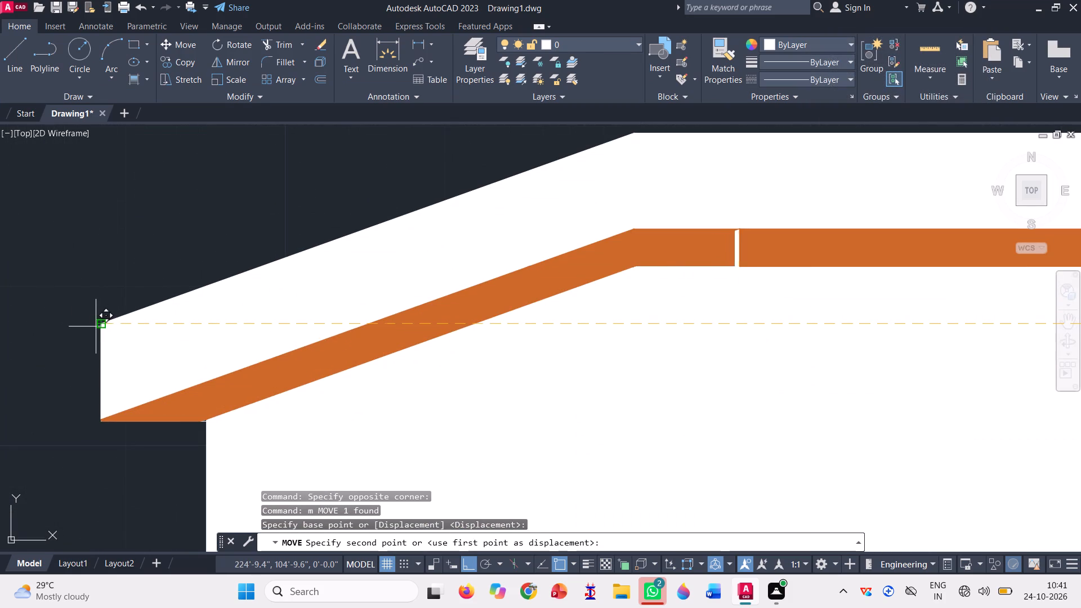
{"action": "left_click", "coordinate": [96, 326]}
{"action": "scroll", "coordinate": [311, 275], "scroll_direction": "down", "scroll_amount": 5}
{"action": "scroll", "coordinate": [563, 269], "scroll_direction": "down", "scroll_amount": 1}
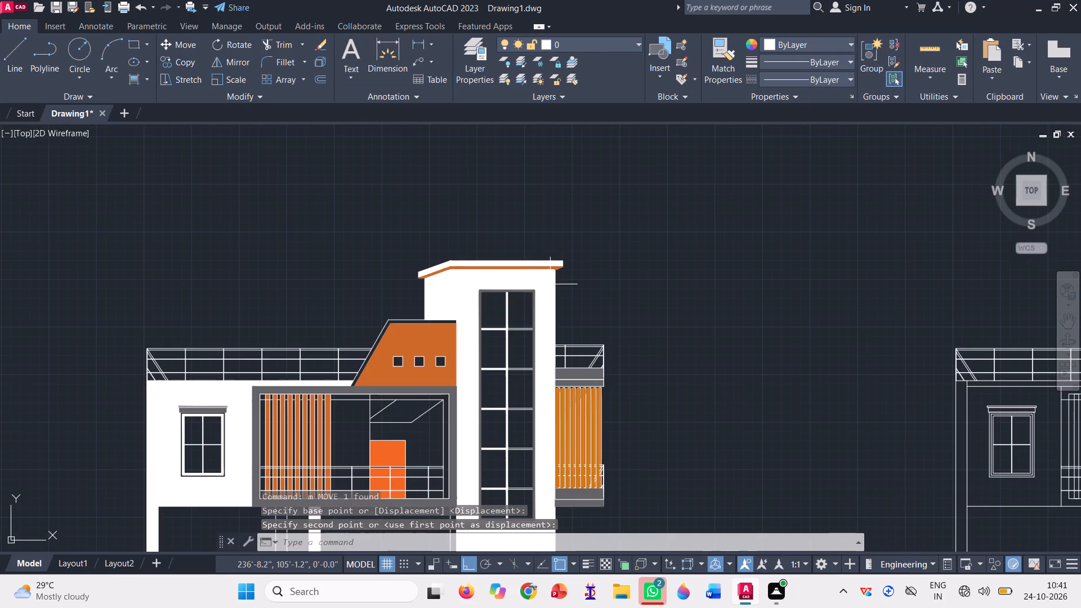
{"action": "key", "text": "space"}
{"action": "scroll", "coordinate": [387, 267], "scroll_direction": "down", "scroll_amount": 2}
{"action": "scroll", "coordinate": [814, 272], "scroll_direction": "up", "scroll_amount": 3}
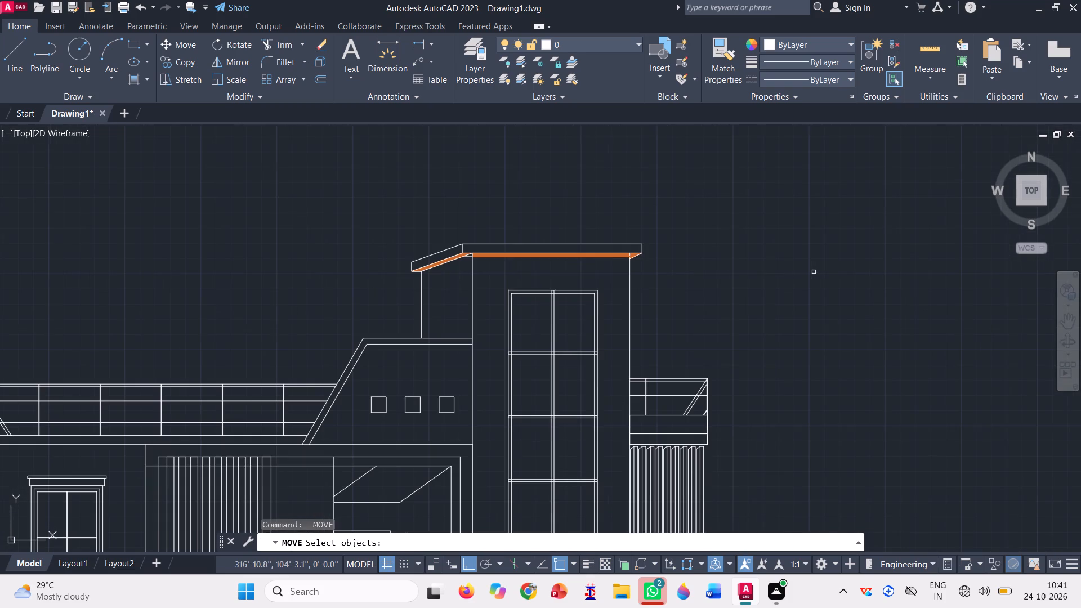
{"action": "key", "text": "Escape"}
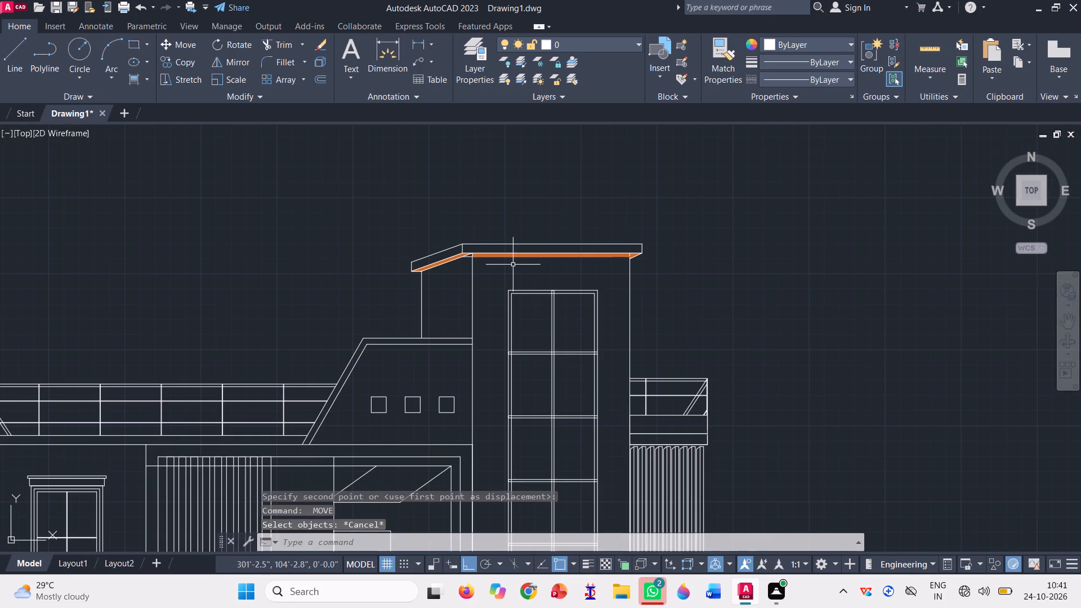
Delete the orange soffit gradient under the linework elevation's tower roof.
{"action": "scroll", "coordinate": [513, 261], "scroll_direction": "up", "scroll_amount": 3}
{"action": "left_click", "coordinate": [493, 236]}
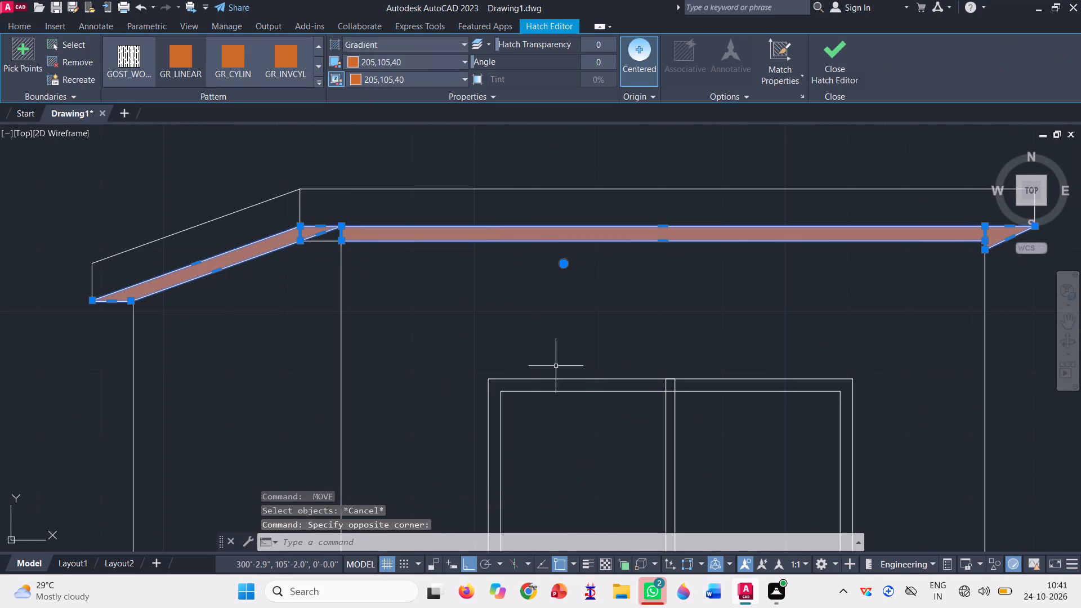
{"action": "key", "text": "Delete"}
{"action": "scroll", "coordinate": [775, 339], "scroll_direction": "down", "scroll_amount": 3}
{"action": "scroll", "coordinate": [892, 311], "scroll_direction": "down", "scroll_amount": 5}
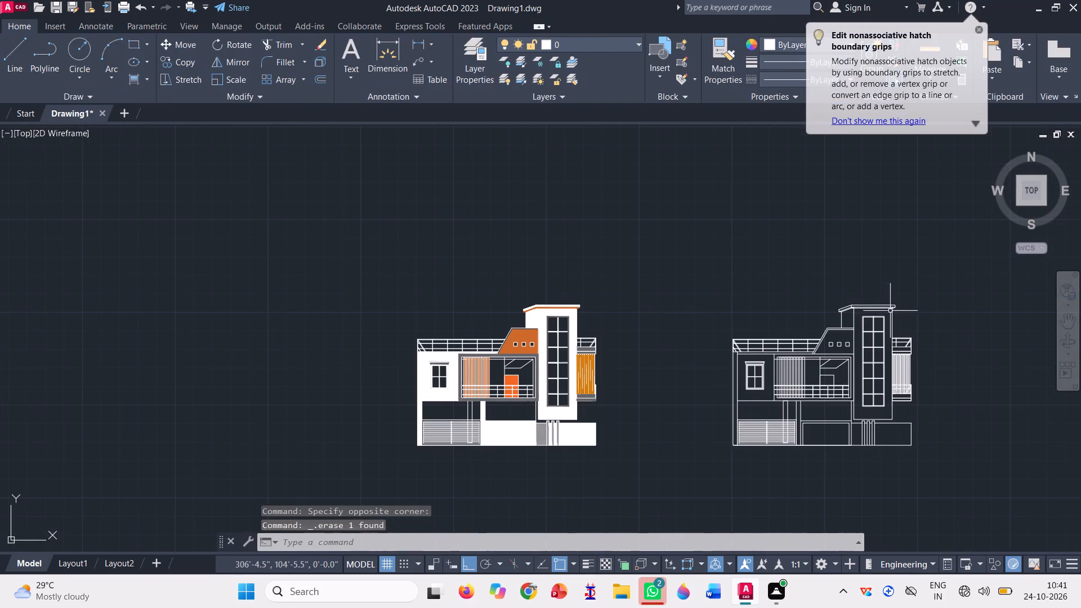
Set up a two-colour gradient fill from light blue 181,210,237 to blue 122,175,223 for the coloured tower's window glass.
{"action": "scroll", "coordinate": [547, 461], "scroll_direction": "up", "scroll_amount": 1}
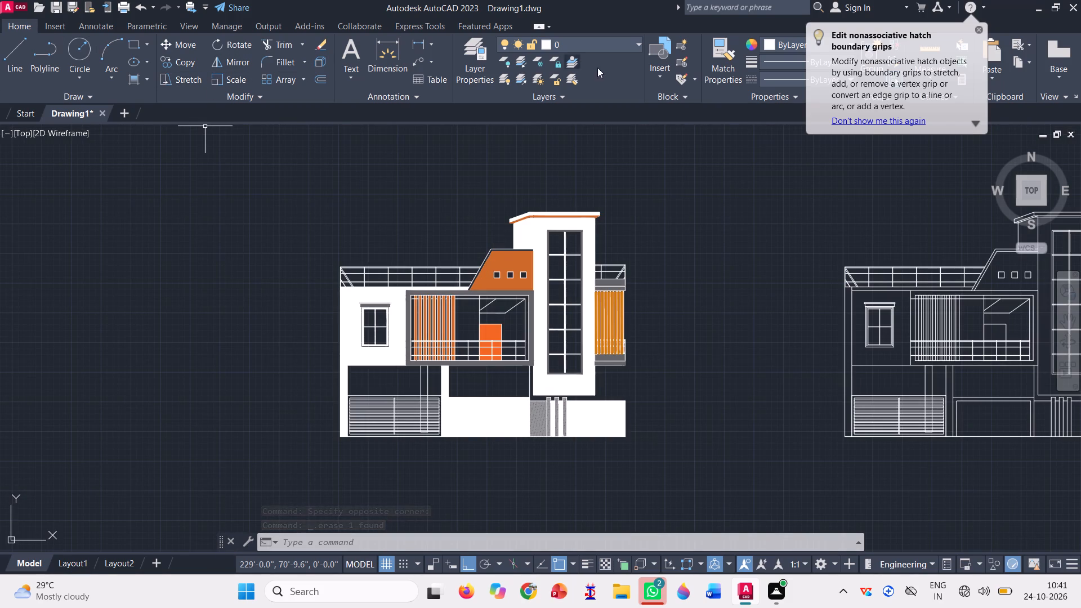
{"action": "left_click", "coordinate": [134, 83]}
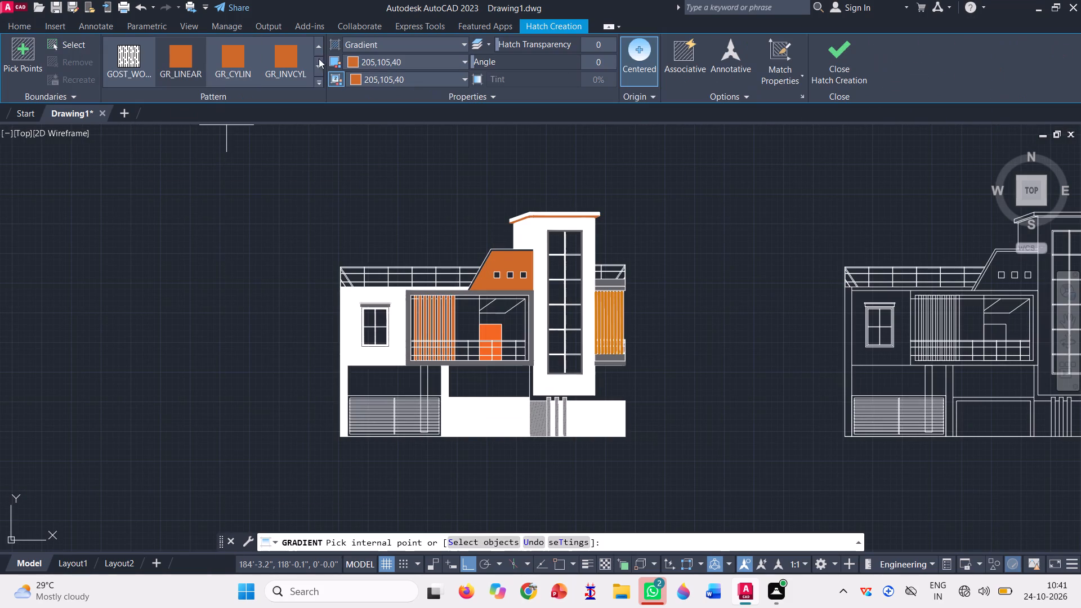
{"action": "left_click", "coordinate": [412, 63]}
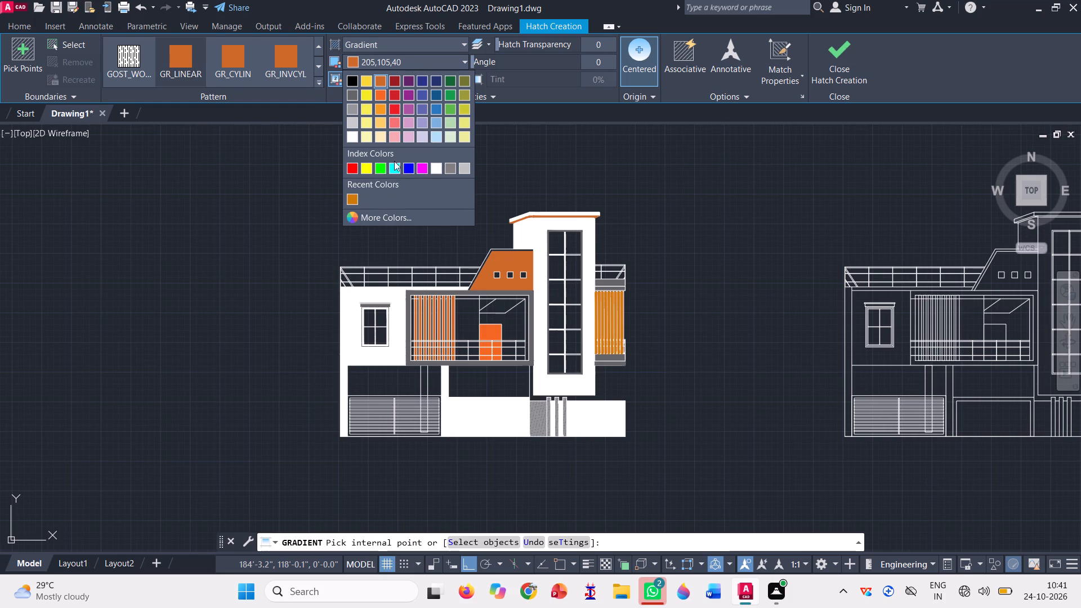
{"action": "left_click", "coordinate": [435, 126]}
{"action": "left_click", "coordinate": [404, 82]}
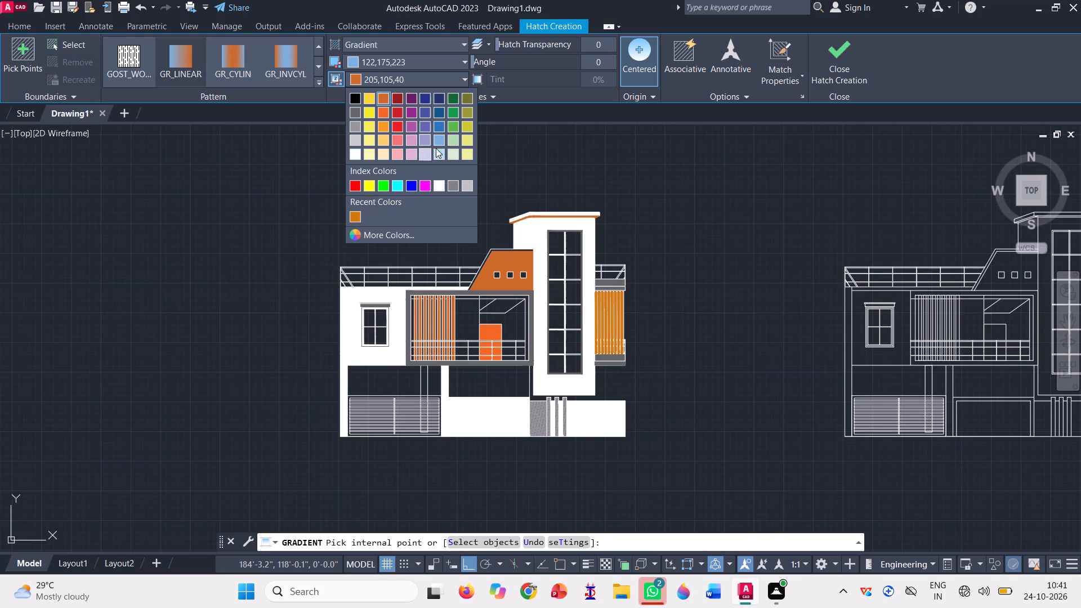
{"action": "left_click", "coordinate": [441, 137]}
{"action": "scroll", "coordinate": [574, 239], "scroll_direction": "up", "scroll_amount": 3}
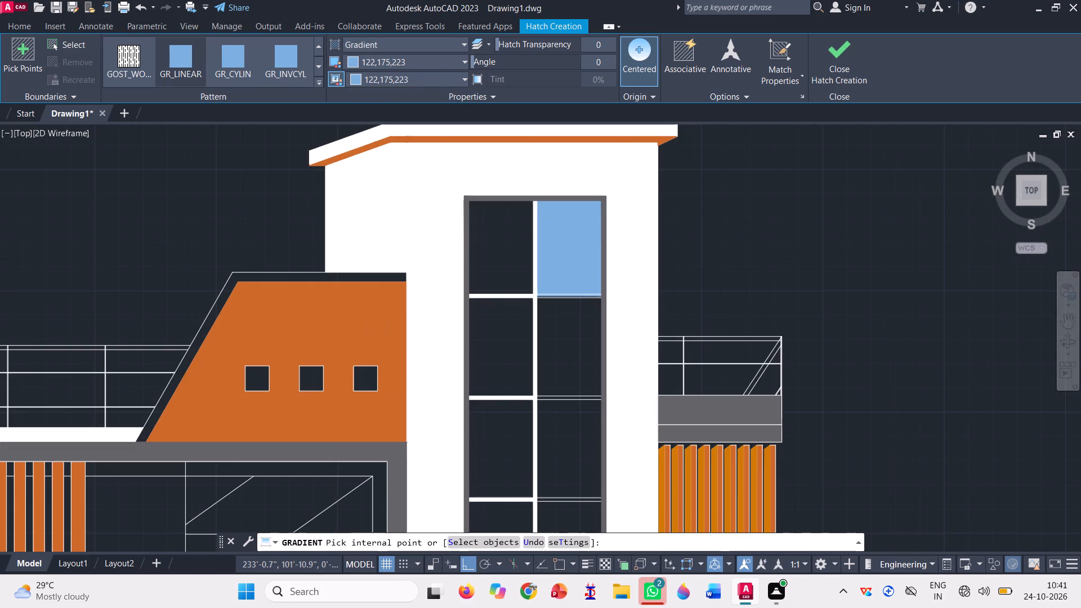
{"action": "left_click", "coordinate": [460, 68]}
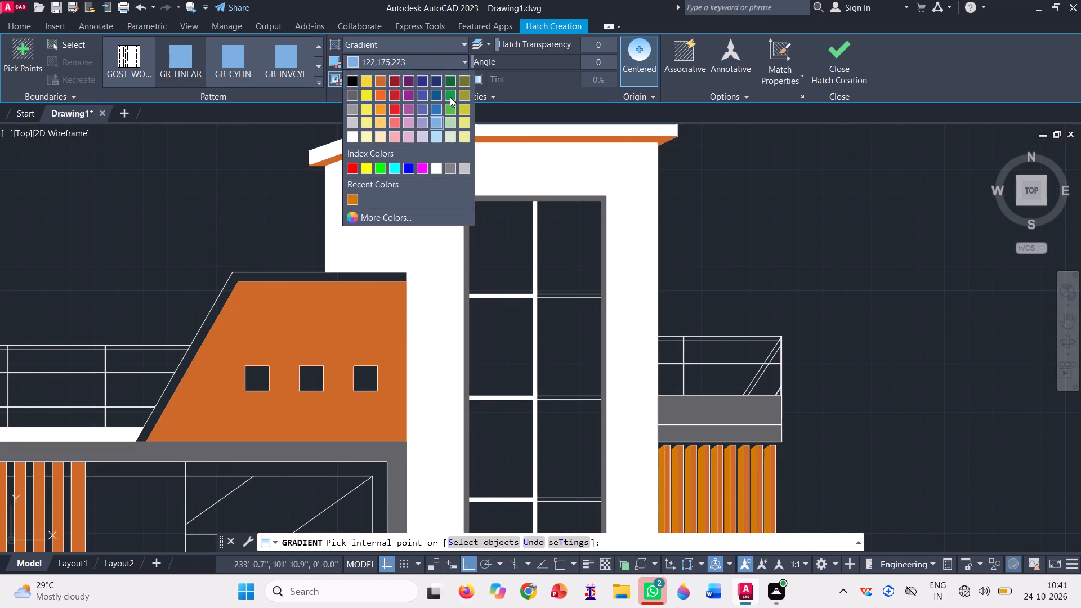
{"action": "left_click", "coordinate": [359, 216]}
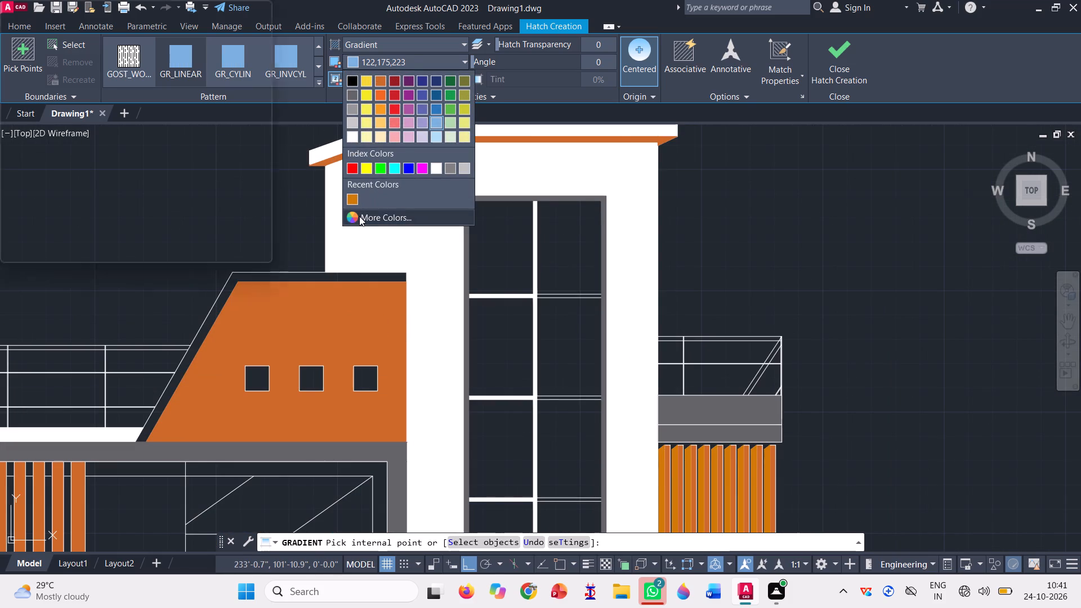
{"action": "left_click", "coordinate": [577, 253]}
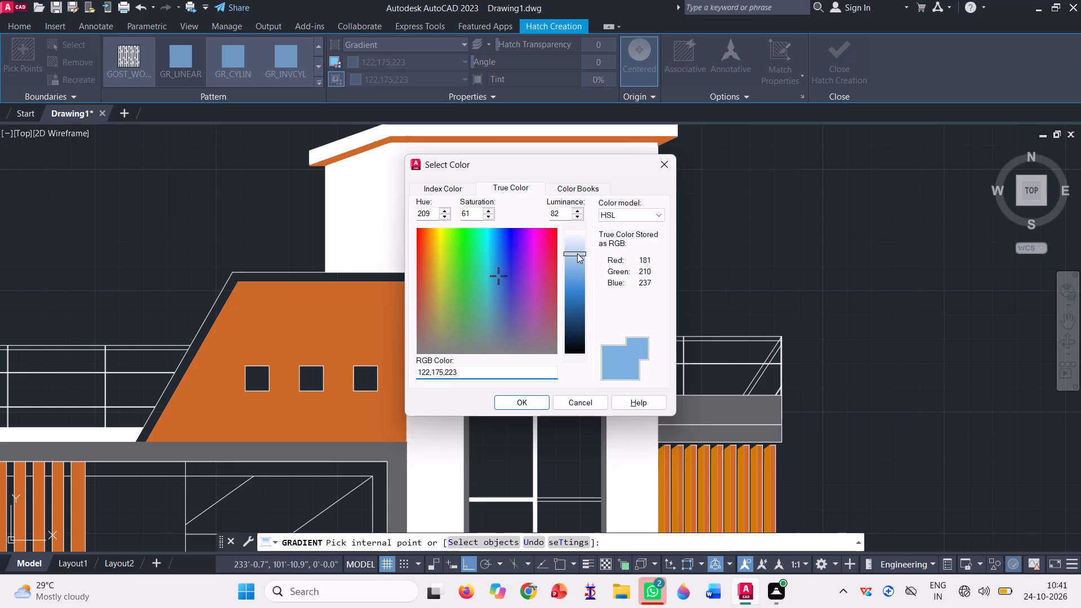
{"action": "left_click", "coordinate": [579, 244]}
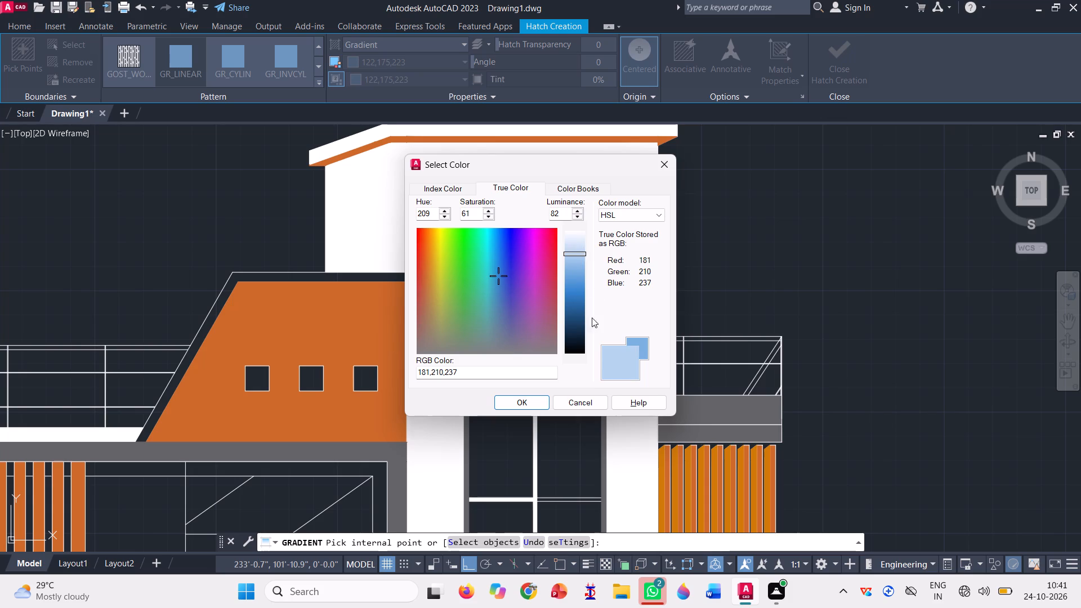
{"action": "left_click", "coordinate": [530, 405]}
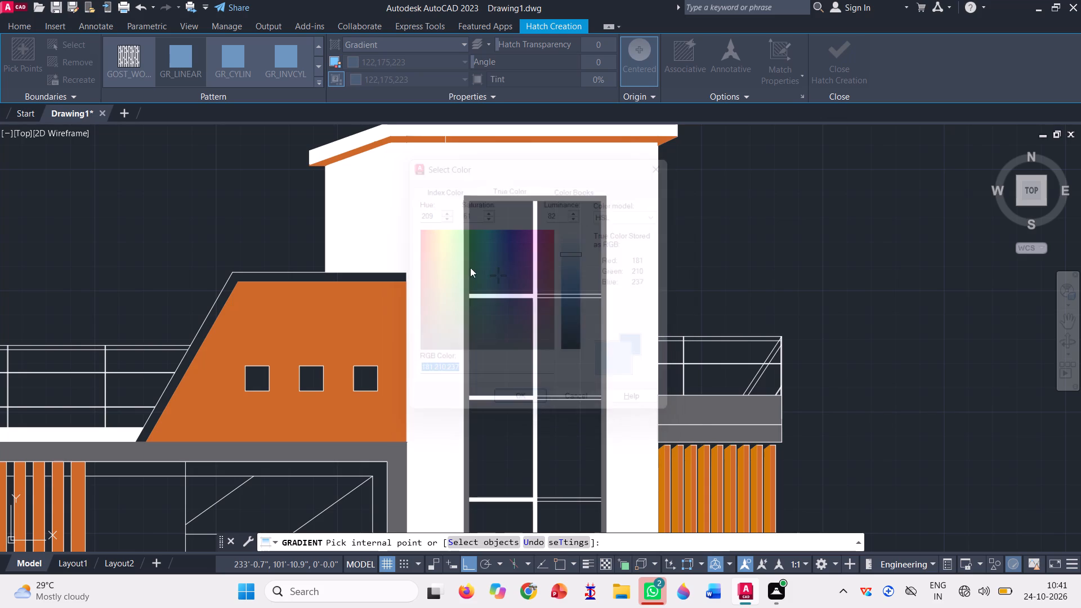
{"action": "left_click", "coordinate": [365, 75]}
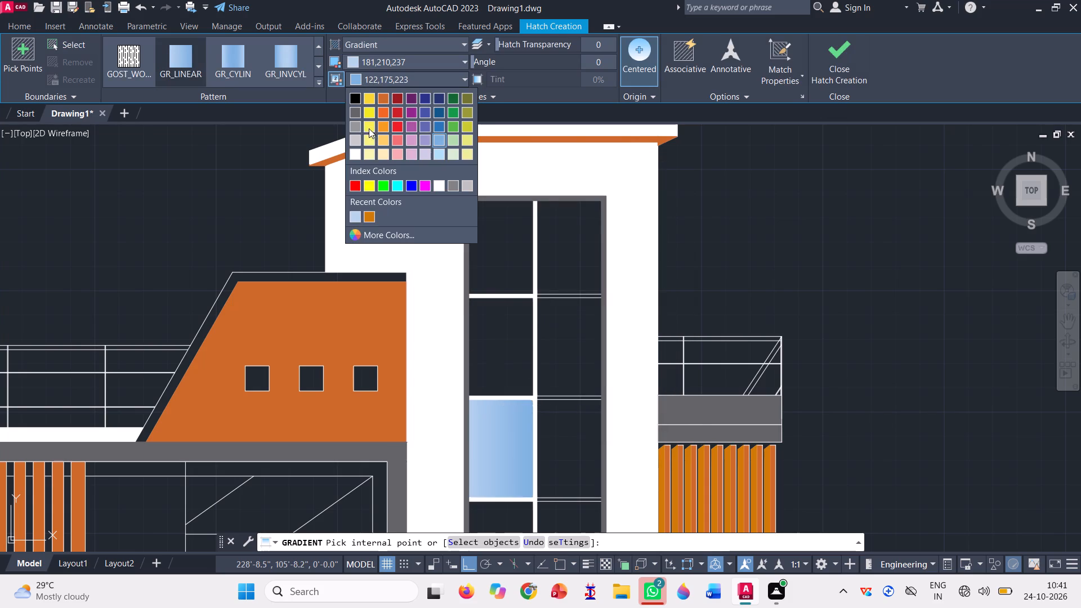
{"action": "left_click", "coordinate": [357, 217]}
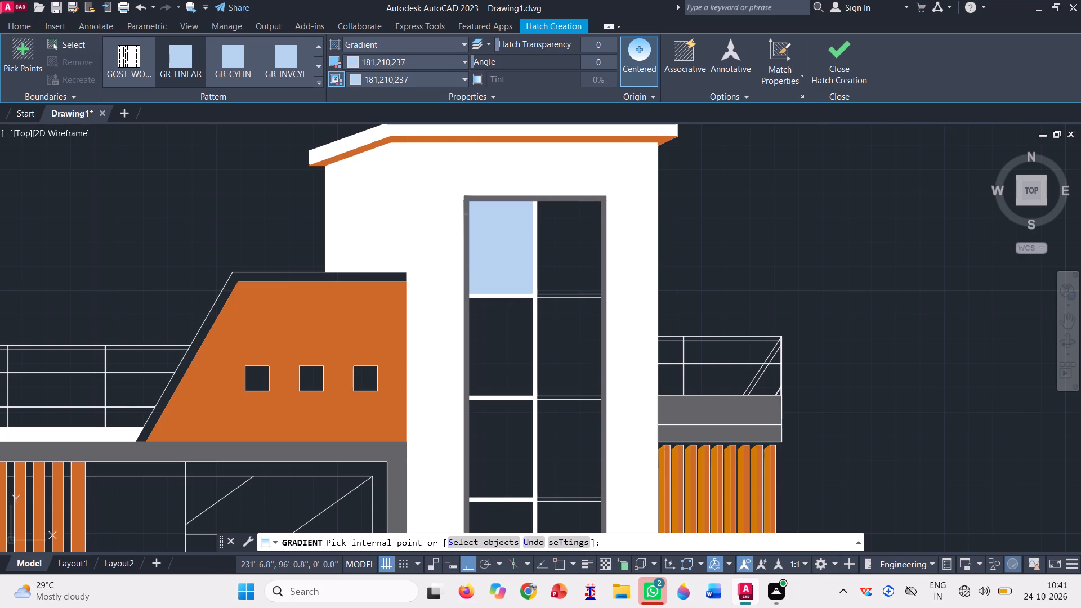
{"action": "left_click", "coordinate": [394, 77]}
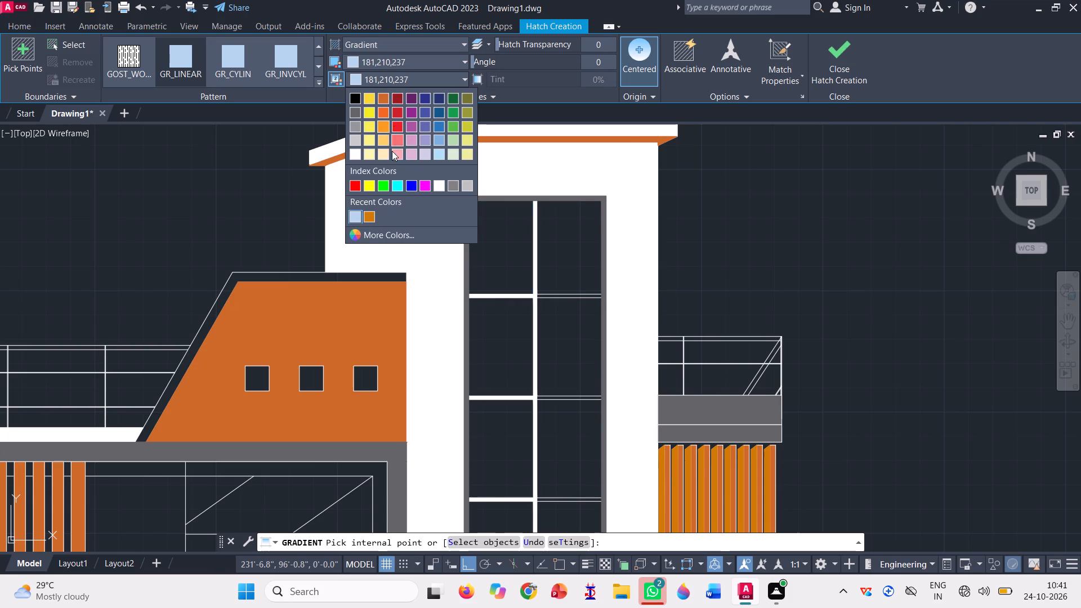
{"action": "left_click", "coordinate": [439, 137]}
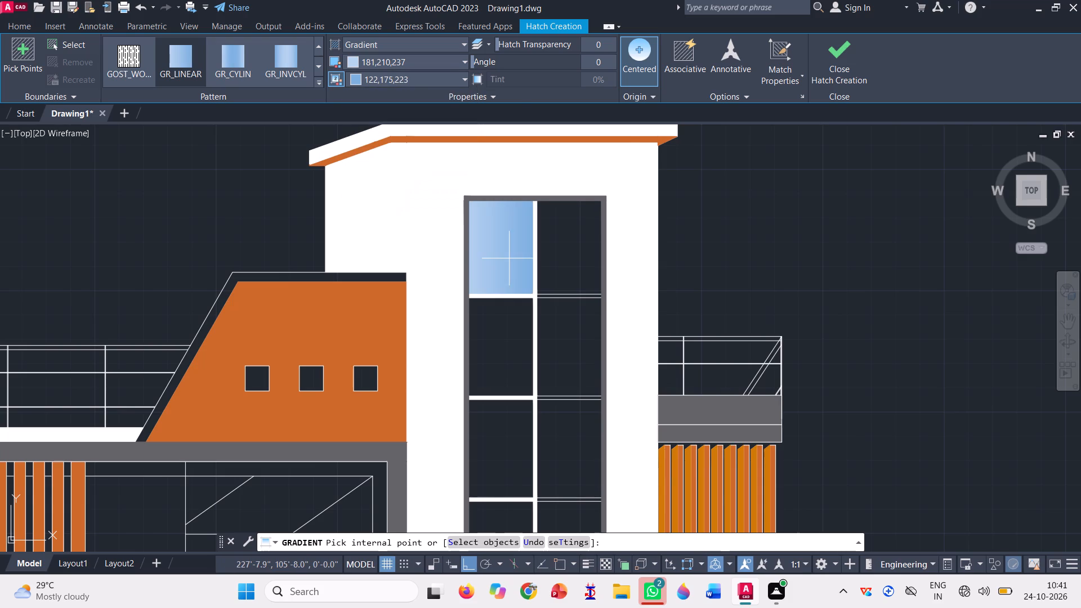
Fill all the glass panes of the coloured elevation's tall tower window with the 181,210,237 to 122,175,223 gradient.
{"action": "left_click", "coordinate": [509, 258]}
{"action": "left_click", "coordinate": [563, 248]}
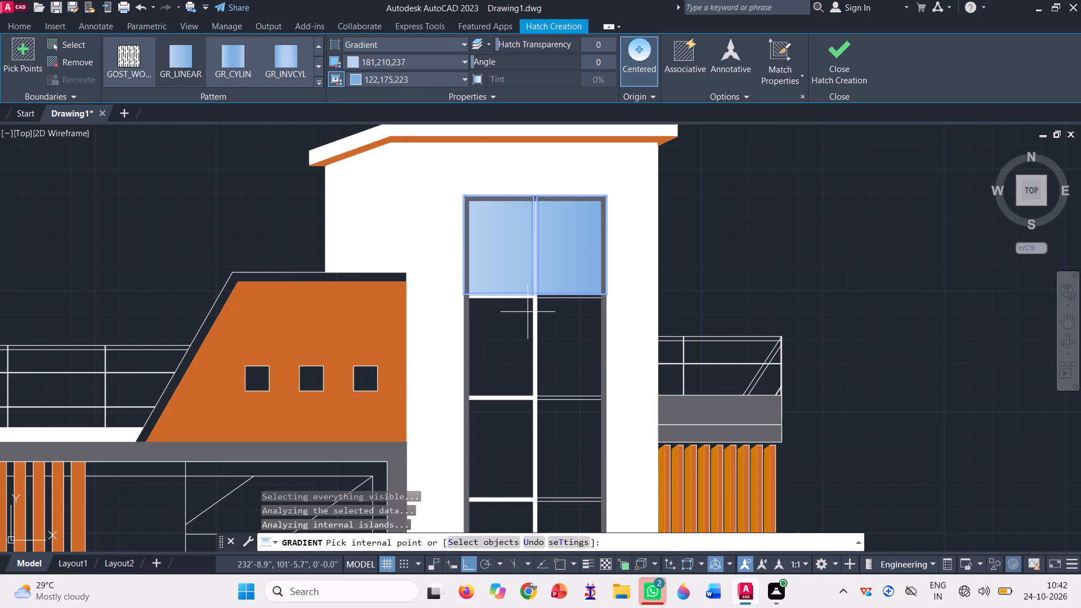
{"action": "left_click", "coordinate": [513, 331]}
{"action": "left_click", "coordinate": [573, 346]}
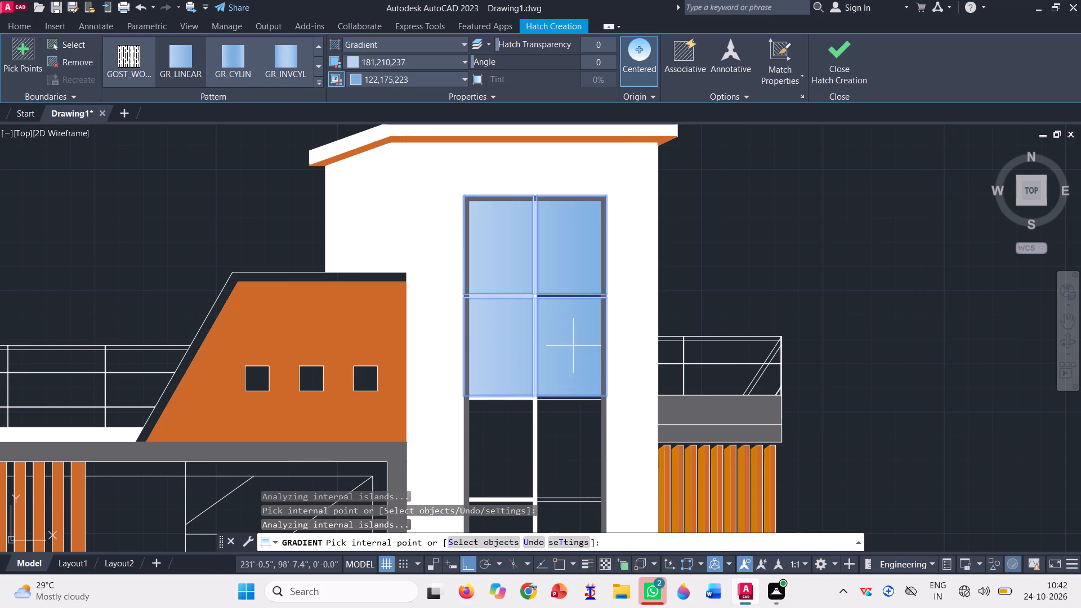
{"action": "scroll", "coordinate": [498, 252], "scroll_direction": "down", "scroll_amount": 2}
{"action": "scroll", "coordinate": [507, 370], "scroll_direction": "up", "scroll_amount": 1}
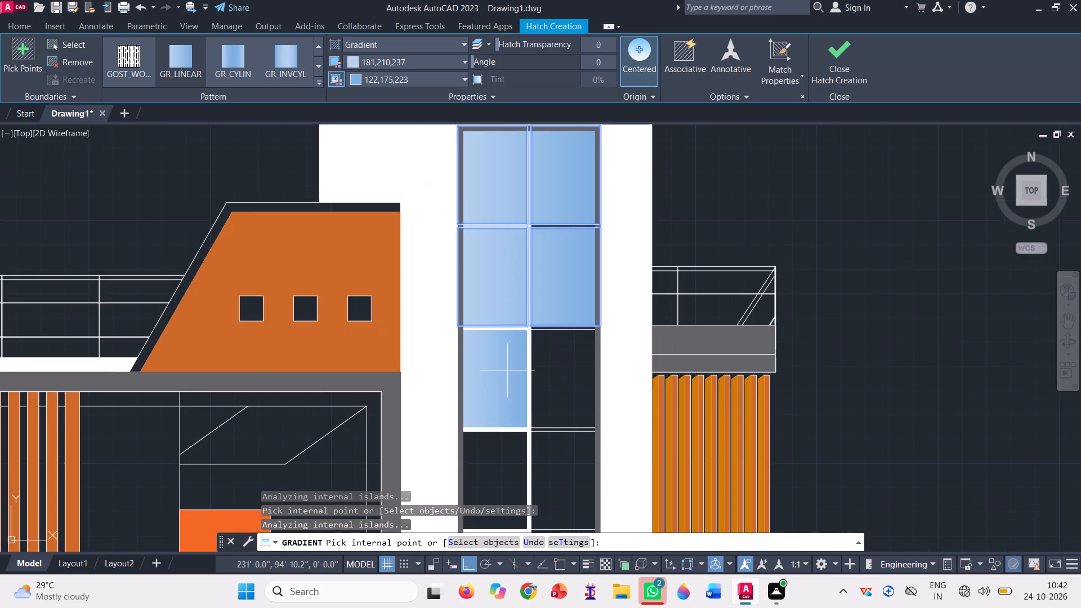
{"action": "left_click", "coordinate": [507, 370]}
{"action": "left_click", "coordinate": [571, 379]}
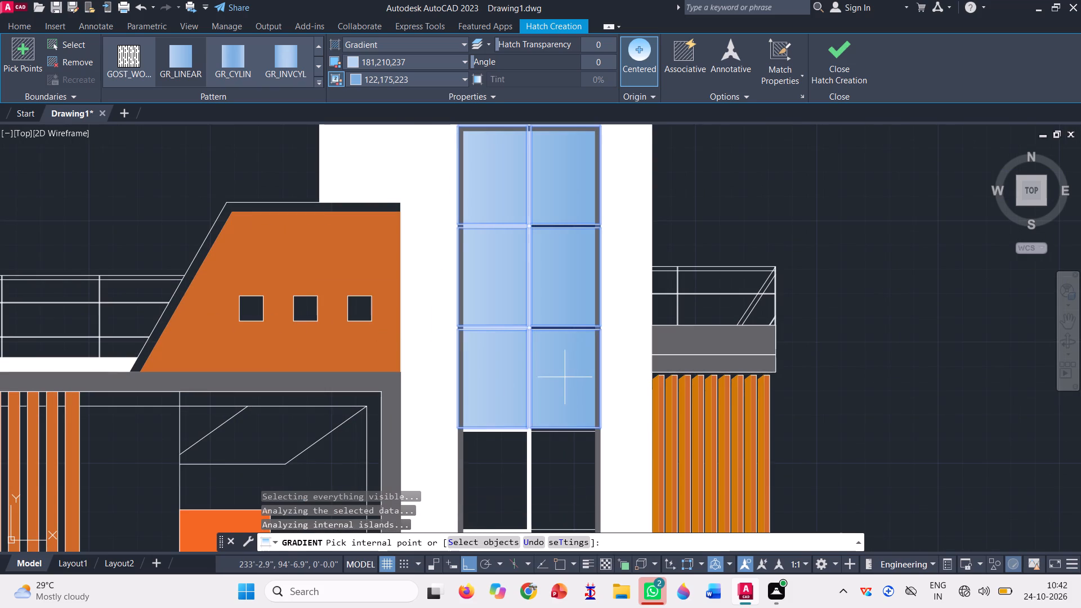
{"action": "scroll", "coordinate": [529, 235], "scroll_direction": "down", "scroll_amount": 2}
{"action": "scroll", "coordinate": [529, 348], "scroll_direction": "up", "scroll_amount": 2}
{"action": "left_click", "coordinate": [508, 338]}
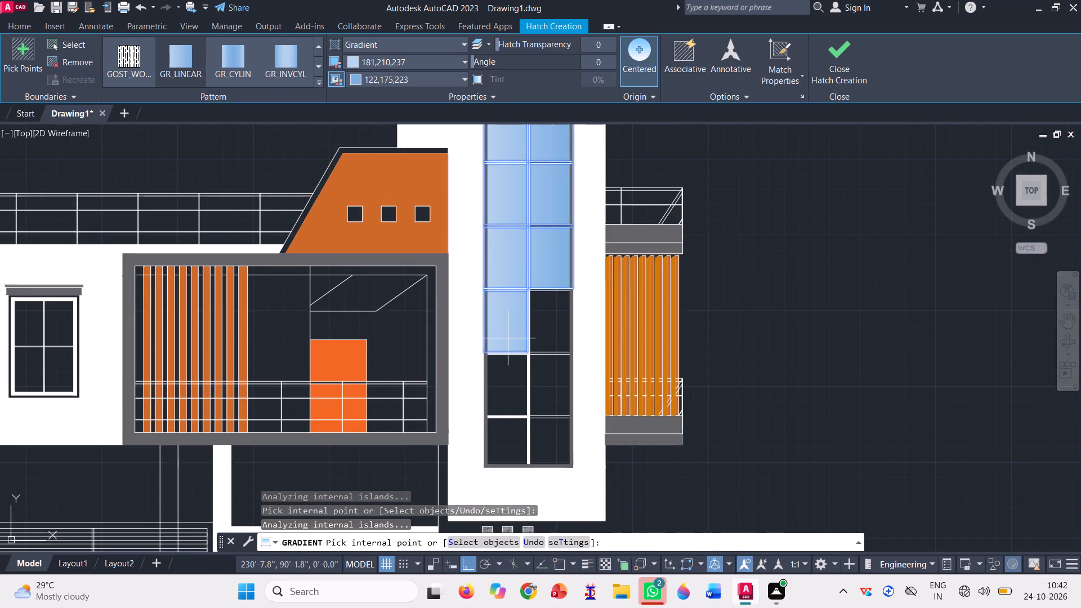
{"action": "left_click", "coordinate": [549, 328]}
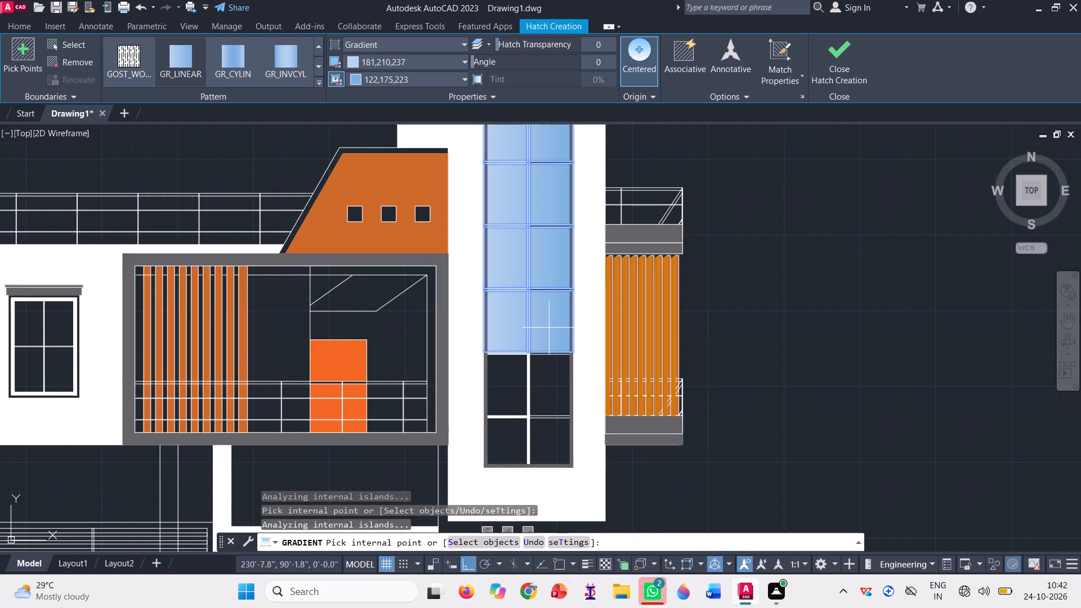
{"action": "left_click", "coordinate": [551, 387]}
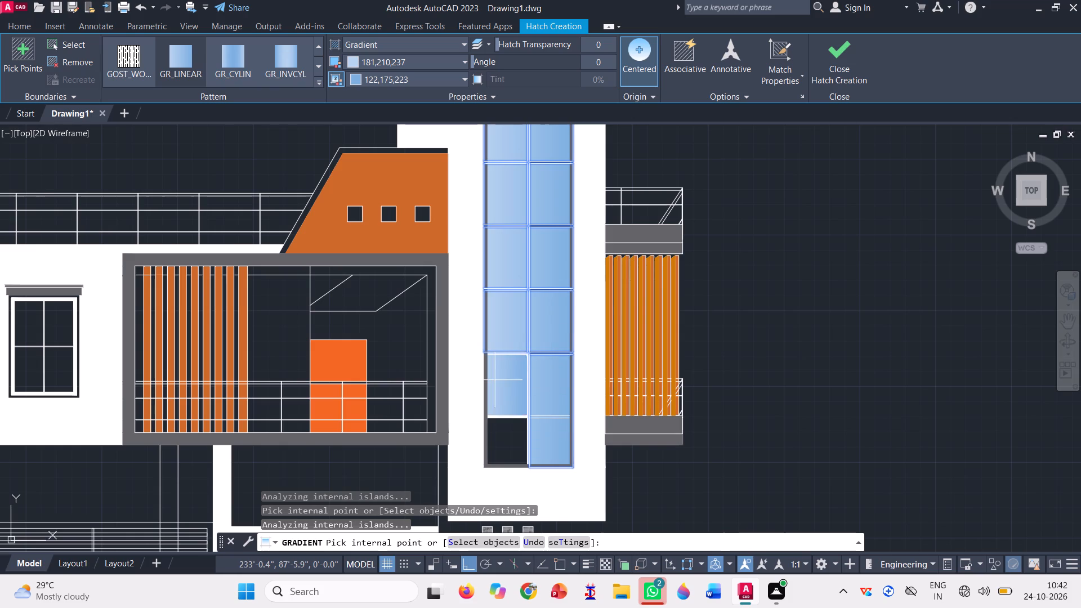
{"action": "left_click", "coordinate": [496, 380]}
{"action": "left_click", "coordinate": [503, 434]}
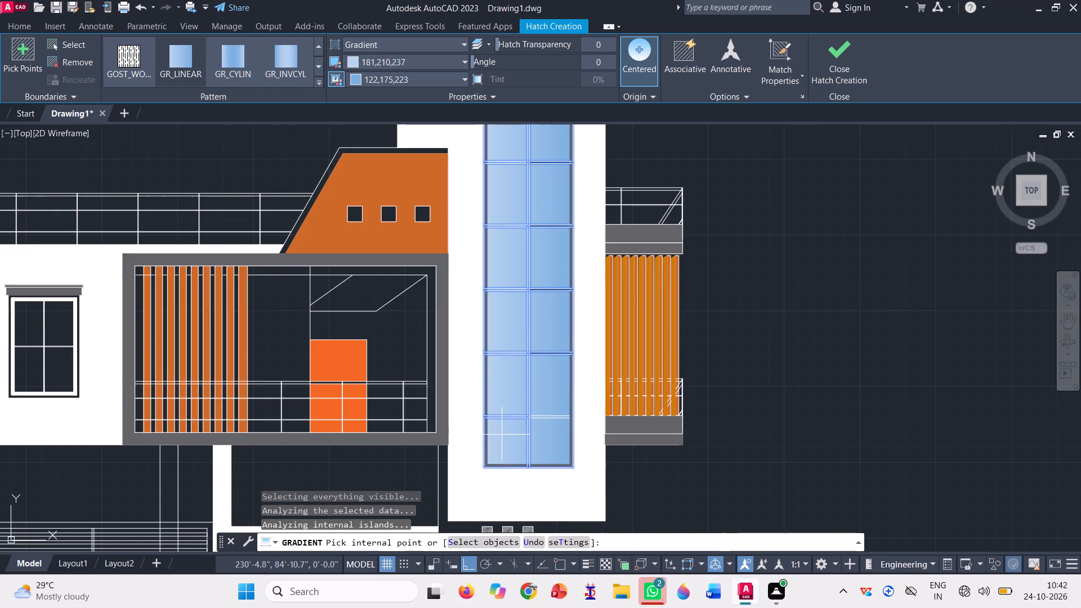
{"action": "scroll", "coordinate": [502, 424], "scroll_direction": "down", "scroll_amount": 2}
{"action": "left_click", "coordinate": [838, 59]}
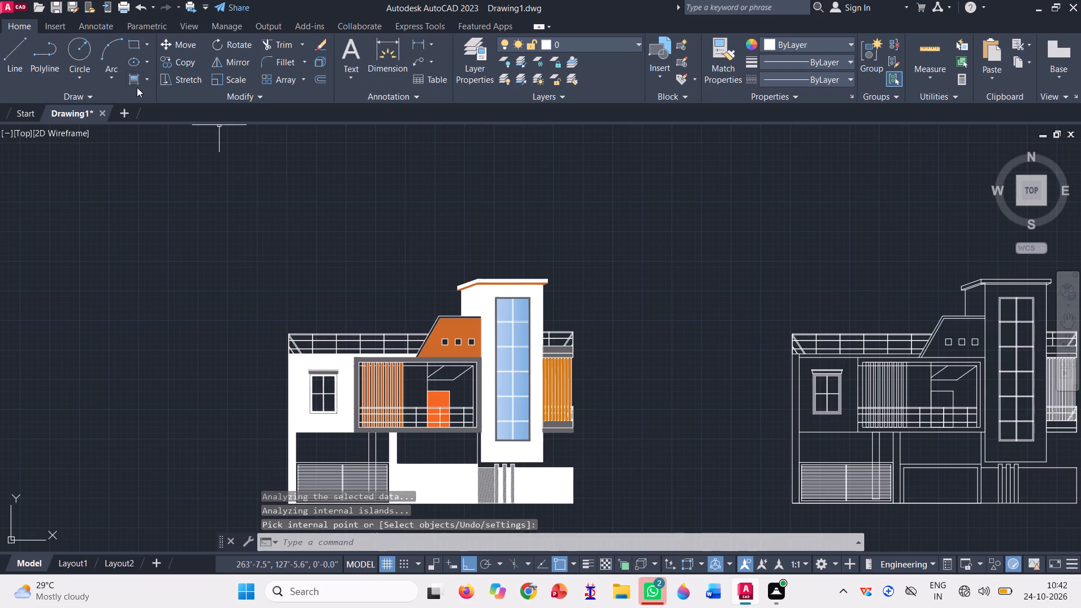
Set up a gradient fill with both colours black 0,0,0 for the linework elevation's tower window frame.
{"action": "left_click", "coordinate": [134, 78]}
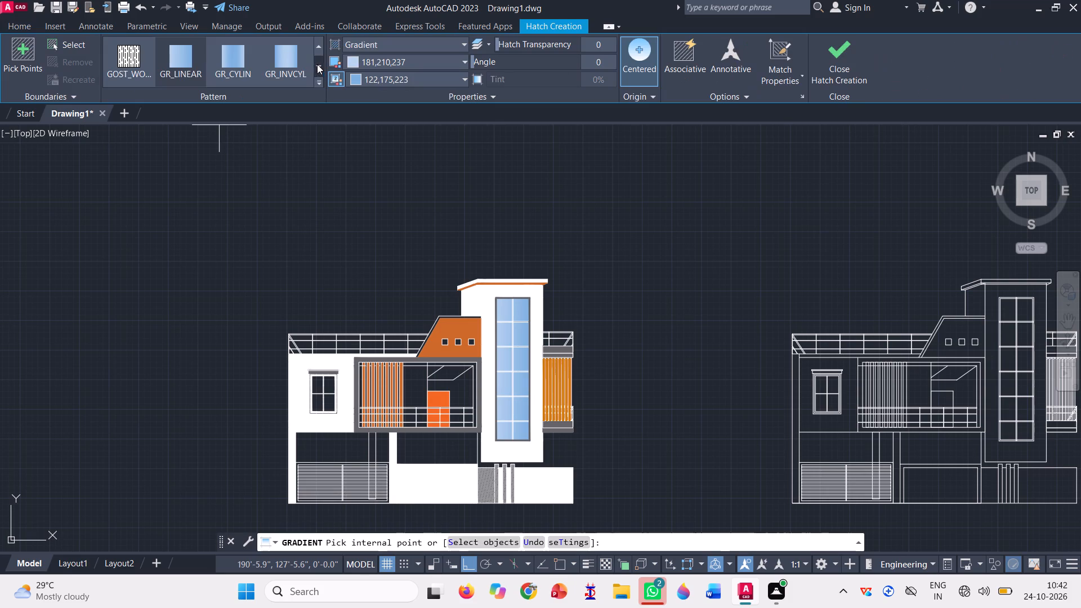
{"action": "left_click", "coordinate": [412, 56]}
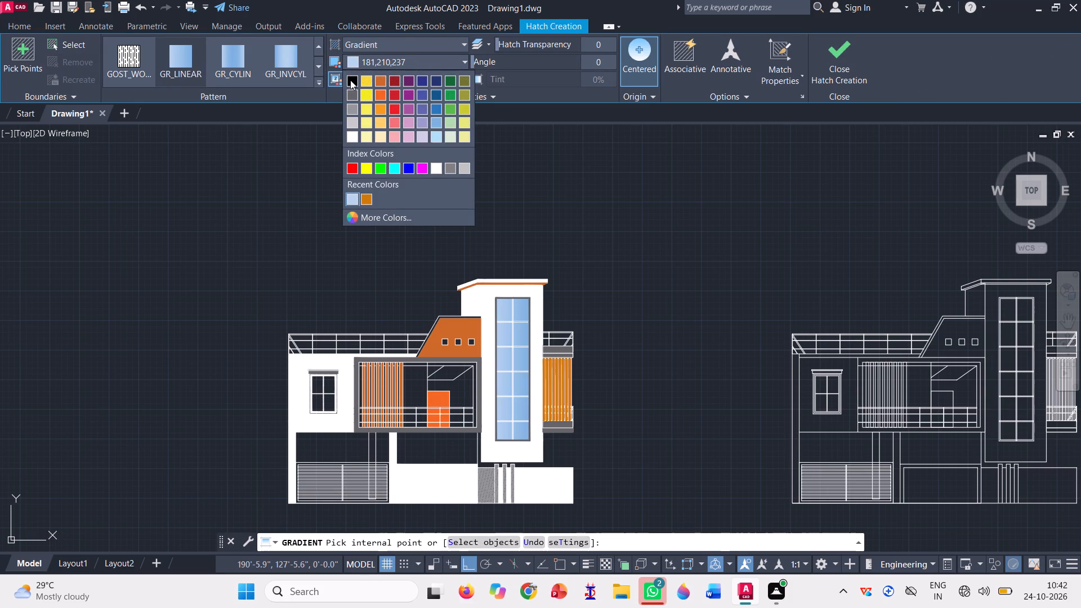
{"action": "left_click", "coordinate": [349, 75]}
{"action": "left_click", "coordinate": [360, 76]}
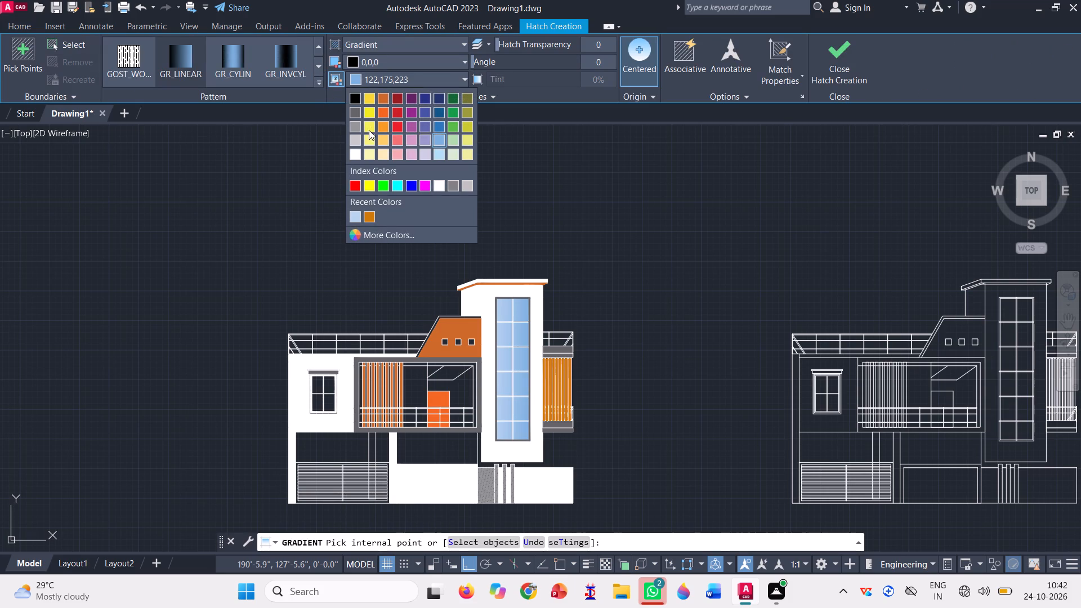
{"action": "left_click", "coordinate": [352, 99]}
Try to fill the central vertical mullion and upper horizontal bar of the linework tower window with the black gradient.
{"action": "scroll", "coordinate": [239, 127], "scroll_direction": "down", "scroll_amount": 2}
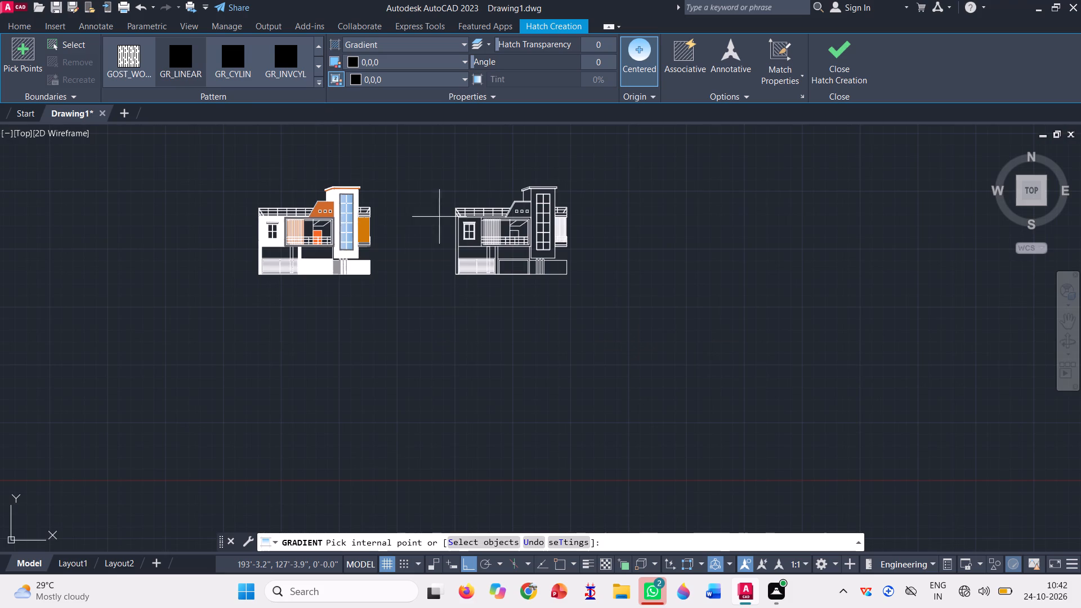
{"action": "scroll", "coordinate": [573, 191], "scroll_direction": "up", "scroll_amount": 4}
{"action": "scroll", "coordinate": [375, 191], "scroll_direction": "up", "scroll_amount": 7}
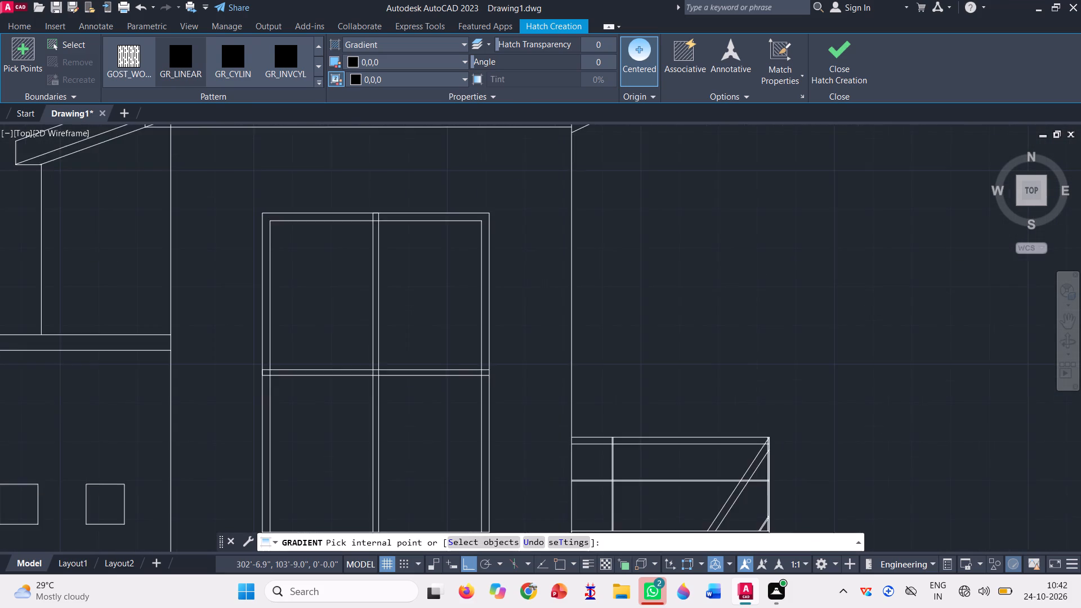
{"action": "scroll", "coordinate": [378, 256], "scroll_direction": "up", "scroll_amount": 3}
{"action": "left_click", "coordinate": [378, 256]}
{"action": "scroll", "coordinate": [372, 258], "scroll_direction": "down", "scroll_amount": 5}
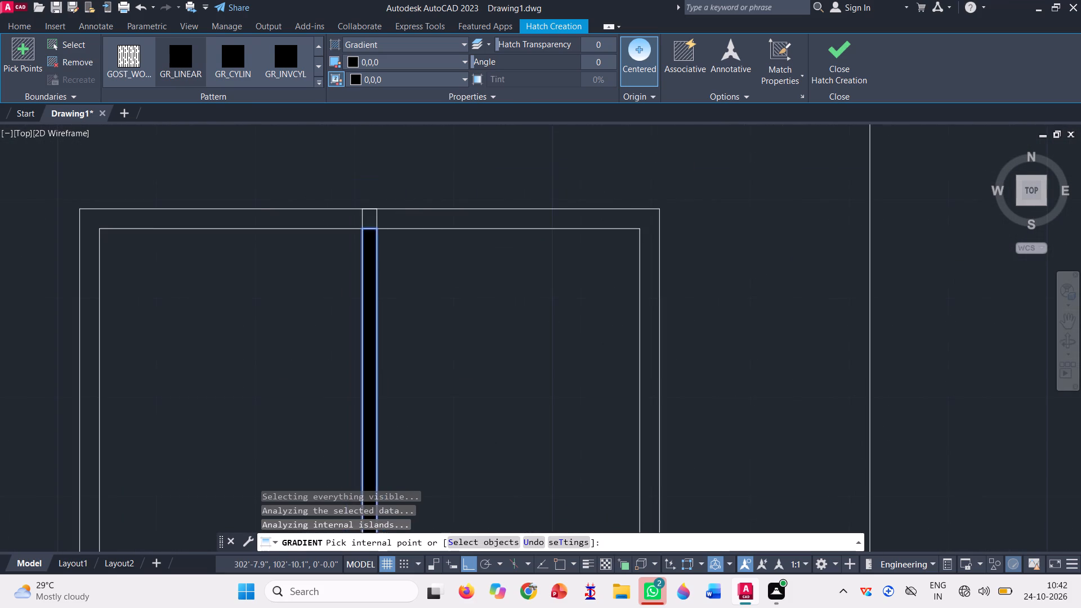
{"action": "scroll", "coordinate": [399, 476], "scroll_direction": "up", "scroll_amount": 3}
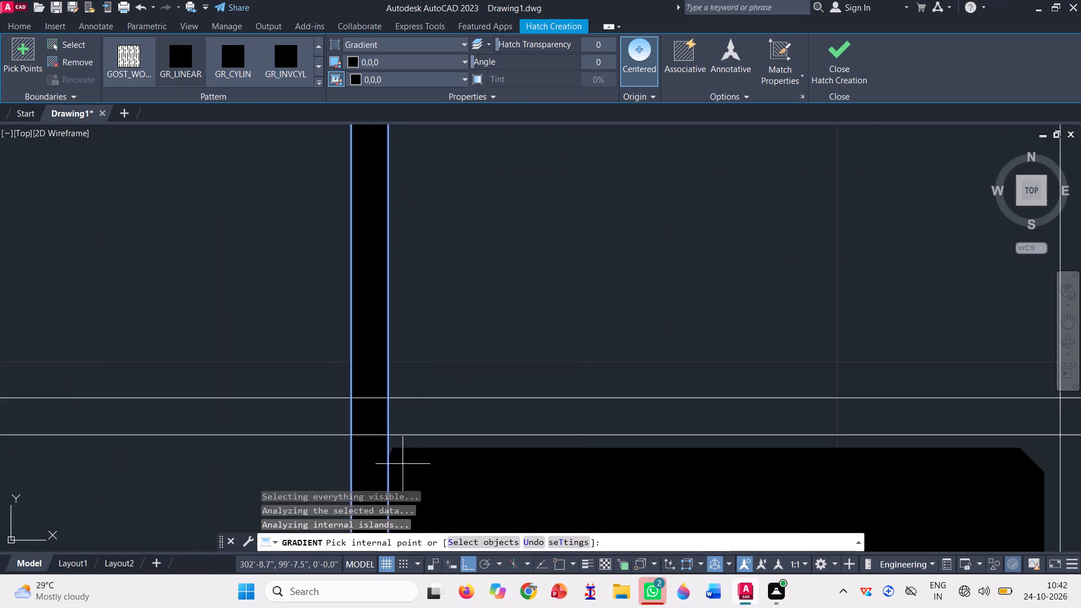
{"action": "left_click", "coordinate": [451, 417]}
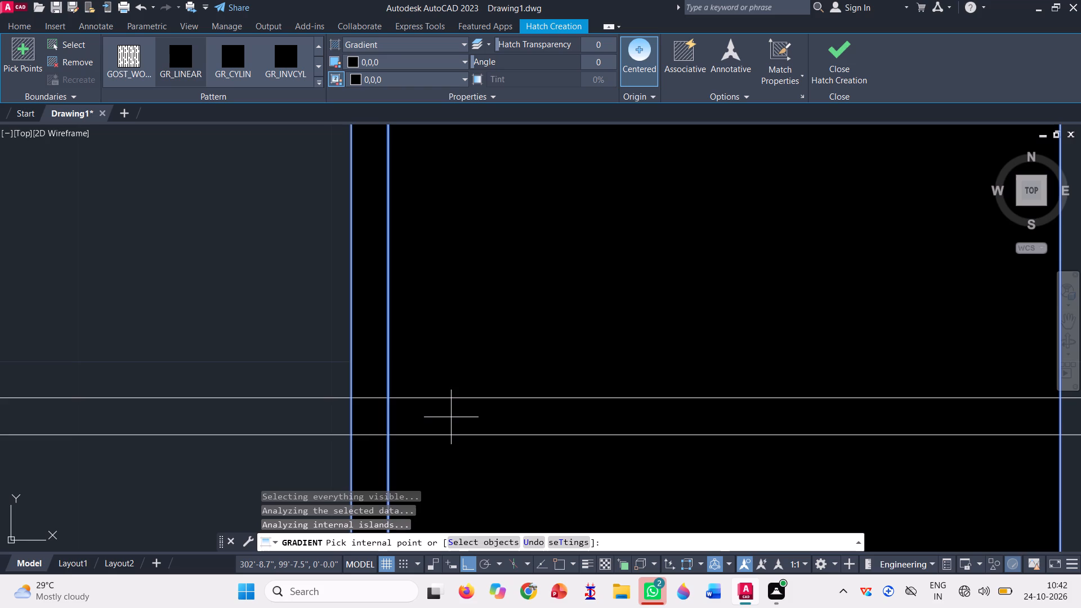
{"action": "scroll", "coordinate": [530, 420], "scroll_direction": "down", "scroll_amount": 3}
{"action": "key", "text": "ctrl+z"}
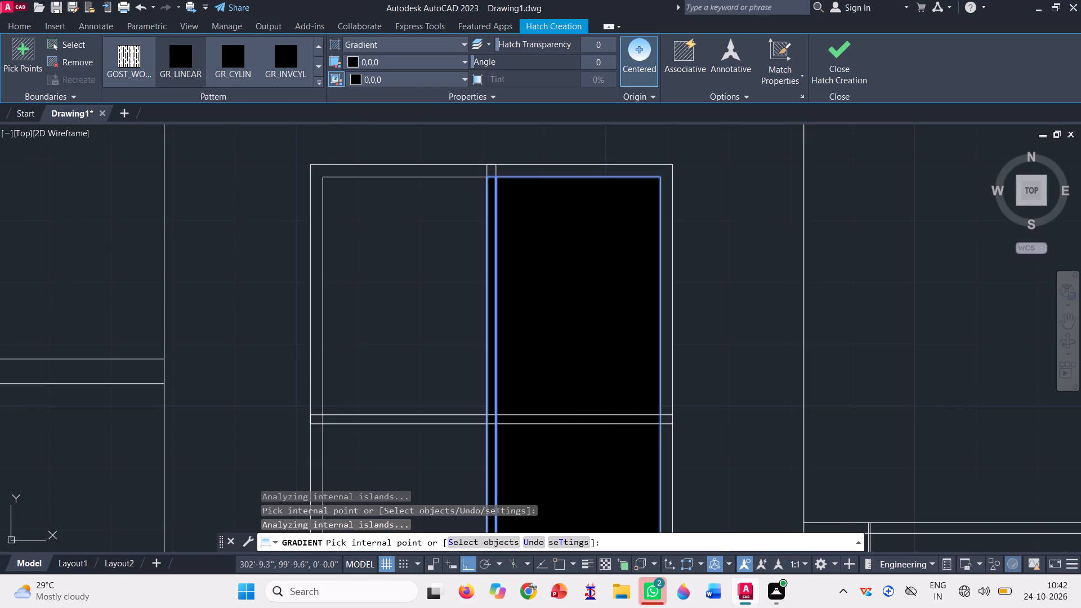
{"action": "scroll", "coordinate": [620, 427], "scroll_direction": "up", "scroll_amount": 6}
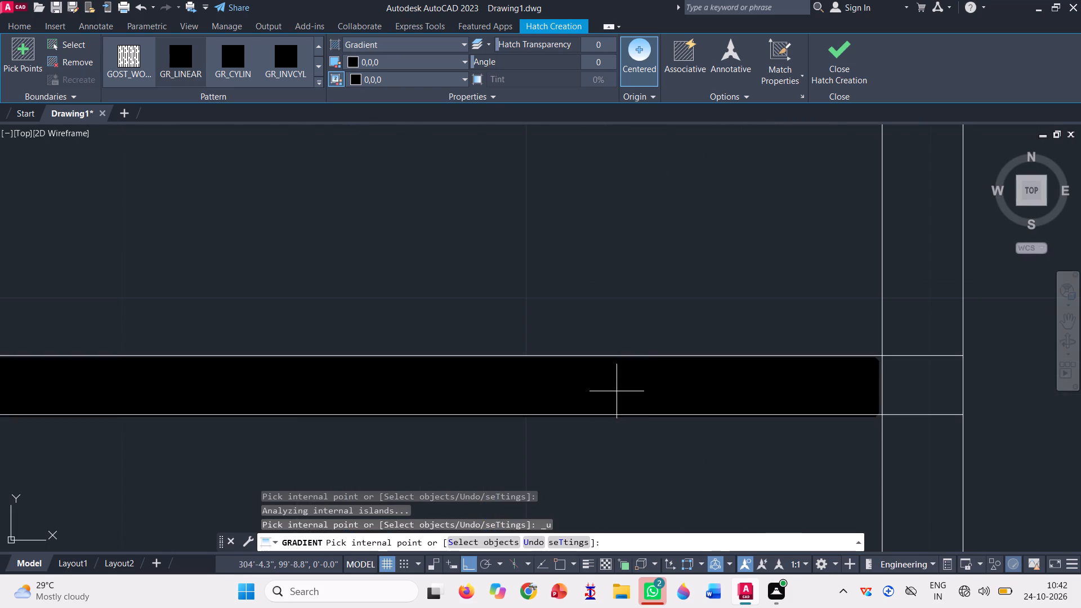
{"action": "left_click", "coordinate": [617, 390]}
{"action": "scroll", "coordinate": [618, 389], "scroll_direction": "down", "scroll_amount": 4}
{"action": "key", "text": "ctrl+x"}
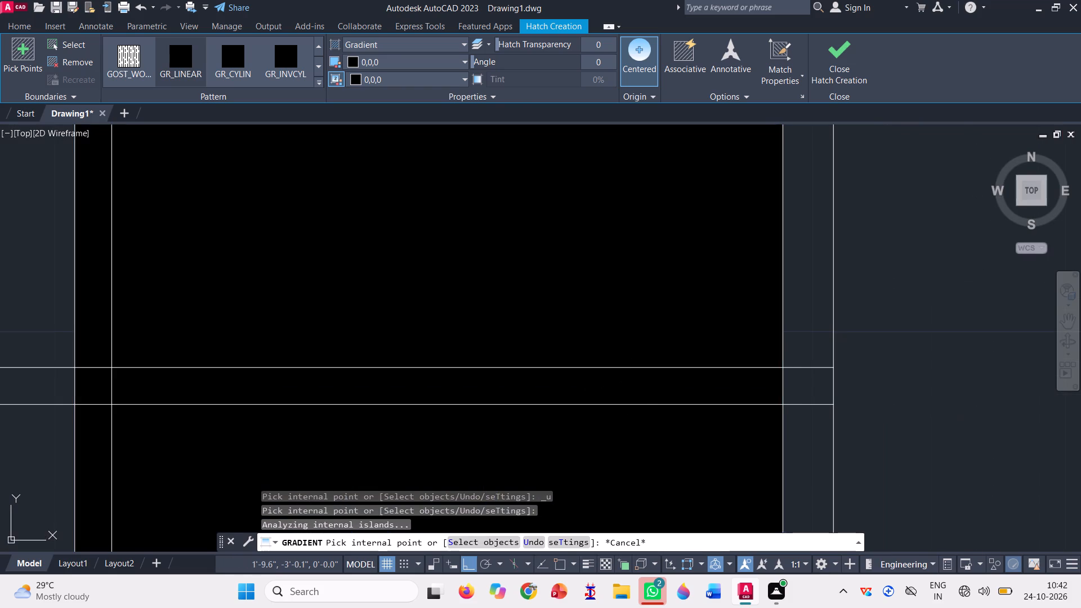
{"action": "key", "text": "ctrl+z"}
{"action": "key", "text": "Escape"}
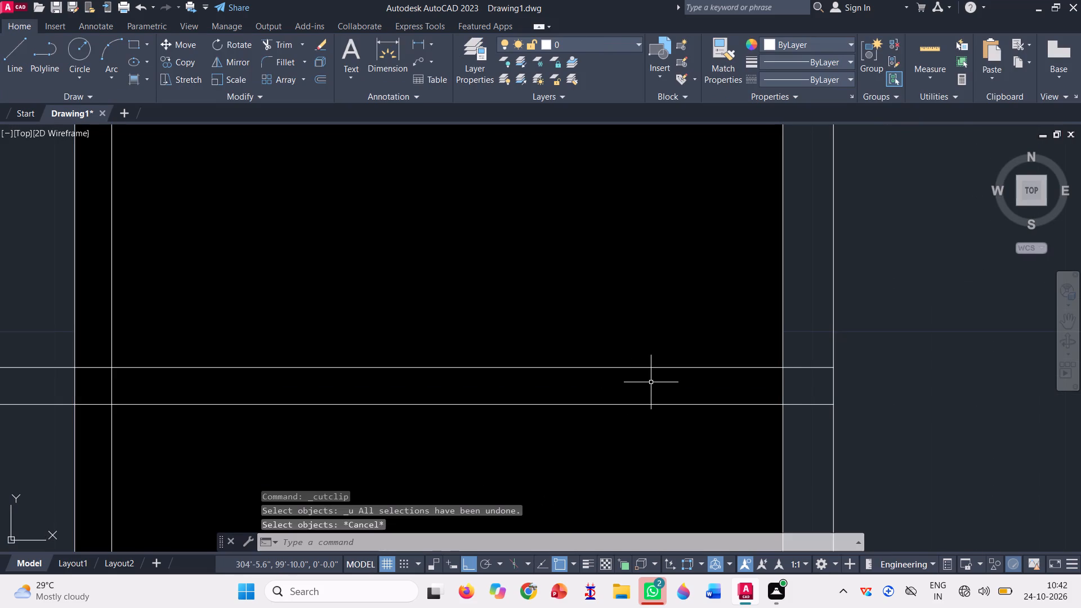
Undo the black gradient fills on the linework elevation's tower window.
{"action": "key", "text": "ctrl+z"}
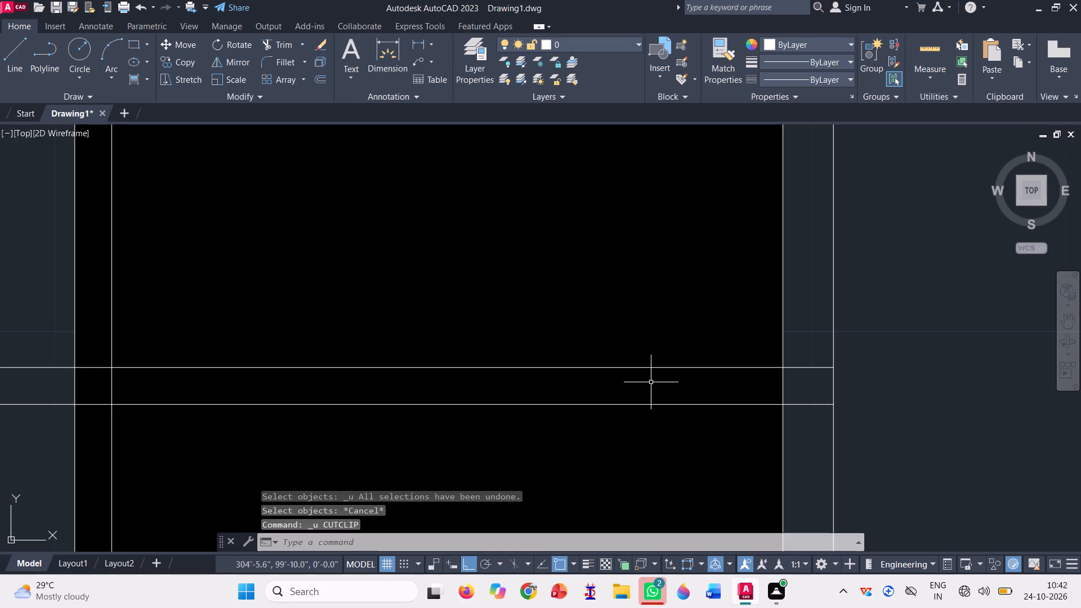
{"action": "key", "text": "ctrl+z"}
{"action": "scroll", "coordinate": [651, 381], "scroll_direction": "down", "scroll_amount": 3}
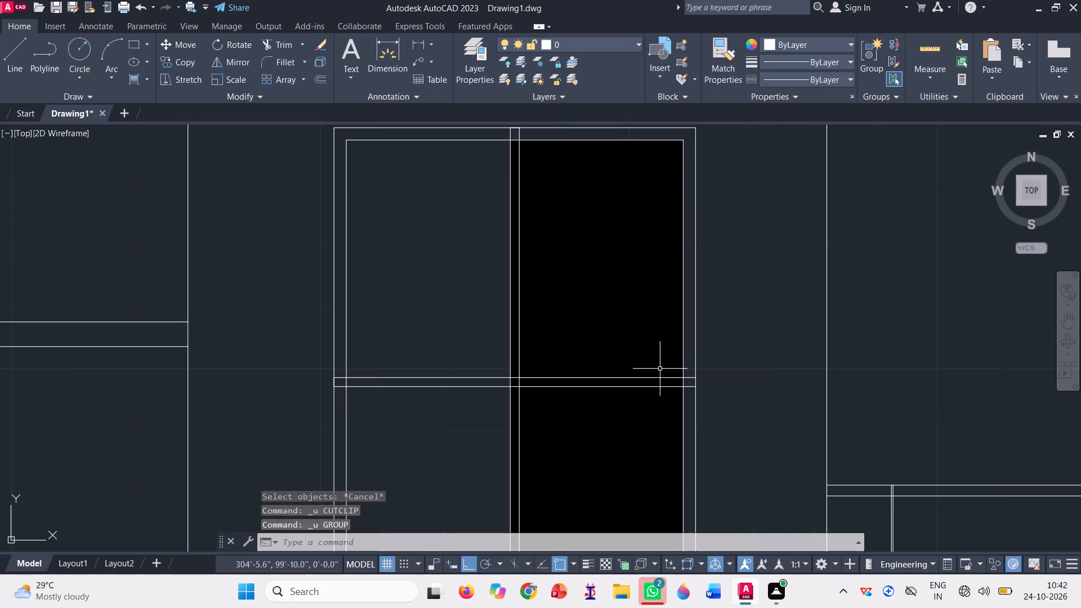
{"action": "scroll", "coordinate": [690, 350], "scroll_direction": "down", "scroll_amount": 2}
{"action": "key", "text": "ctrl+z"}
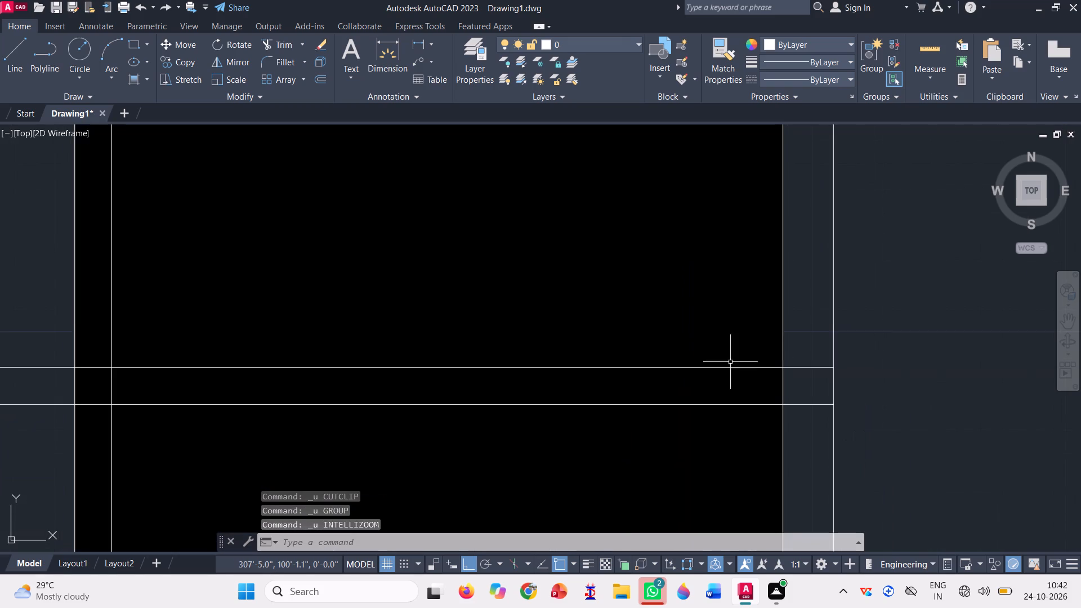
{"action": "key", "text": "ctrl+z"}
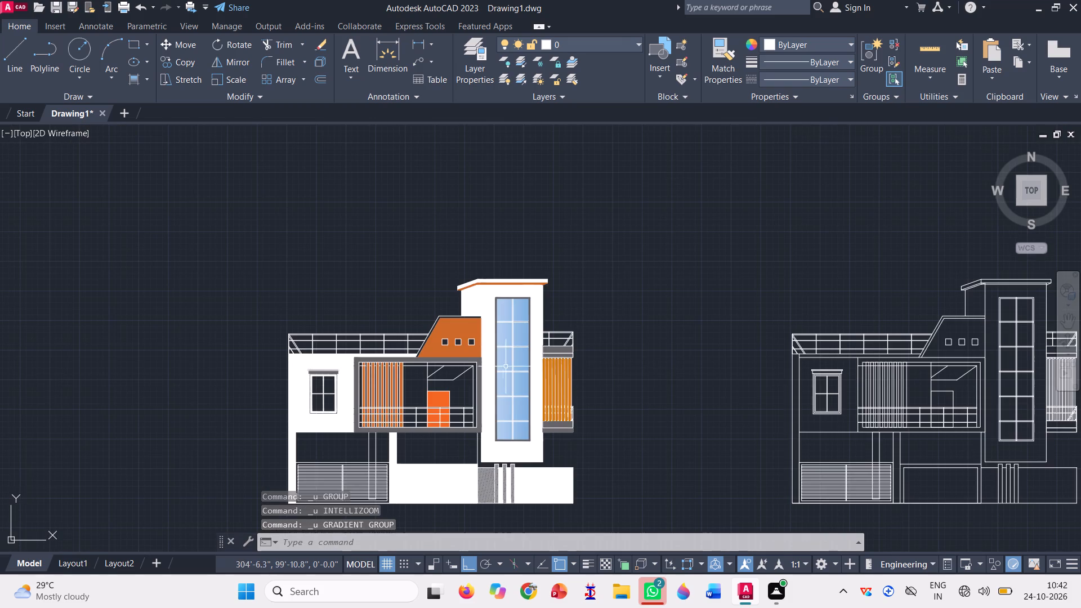
Set up a gradient fill with both colours black 0,0,0 for the linework tower window's frame bars.
{"action": "scroll", "coordinate": [502, 365], "scroll_direction": "down", "scroll_amount": 1}
{"action": "left_click", "coordinate": [131, 81]}
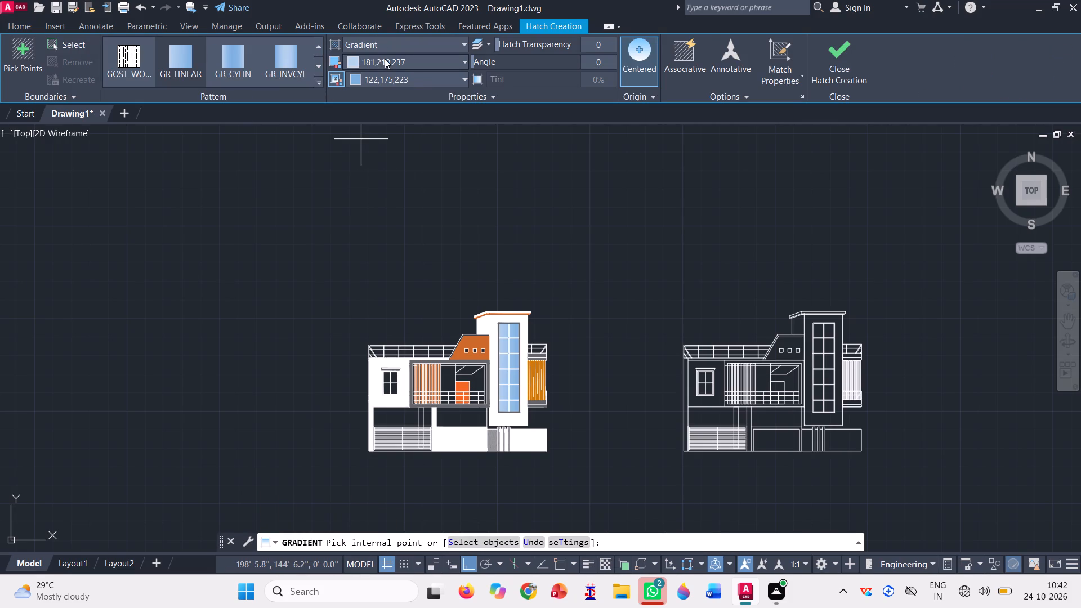
{"action": "left_click", "coordinate": [385, 59]}
{"action": "left_click", "coordinate": [353, 83]}
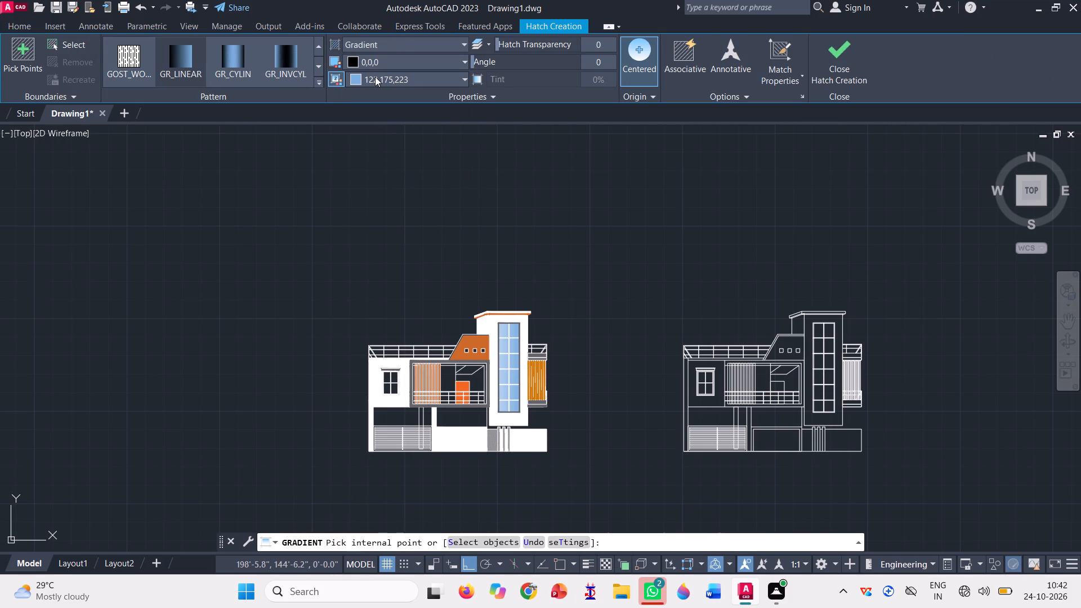
{"action": "left_click", "coordinate": [375, 77]}
{"action": "left_click", "coordinate": [351, 99]}
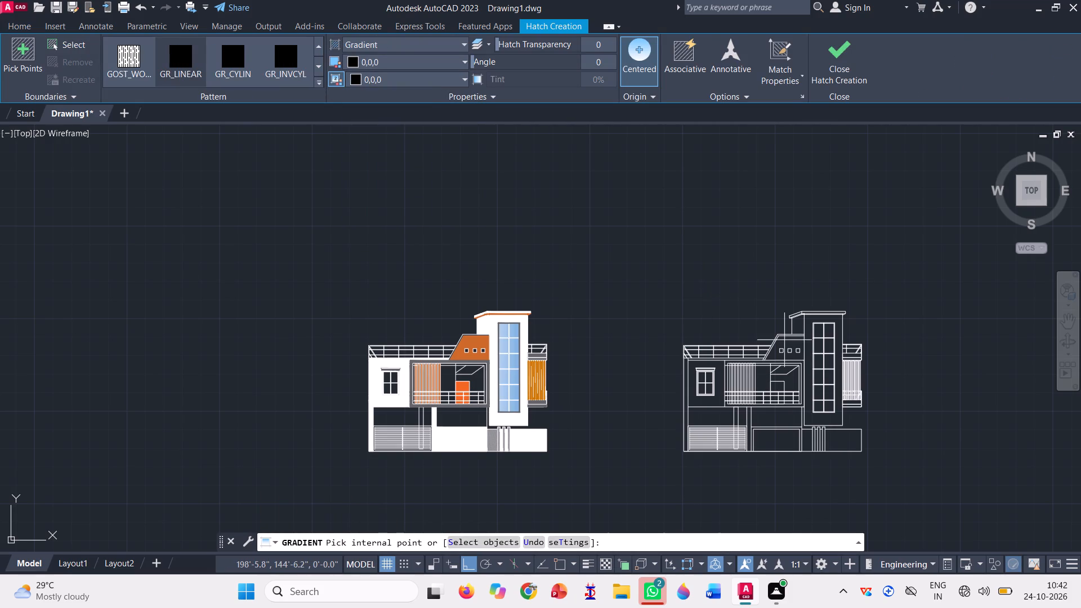
Fill a horizontal bar segment of the linework tower window and its crossing with the central mullion with the black gradient.
{"action": "scroll", "coordinate": [852, 428], "scroll_direction": "up", "scroll_amount": 3}
{"action": "scroll", "coordinate": [794, 387], "scroll_direction": "up", "scroll_amount": 7}
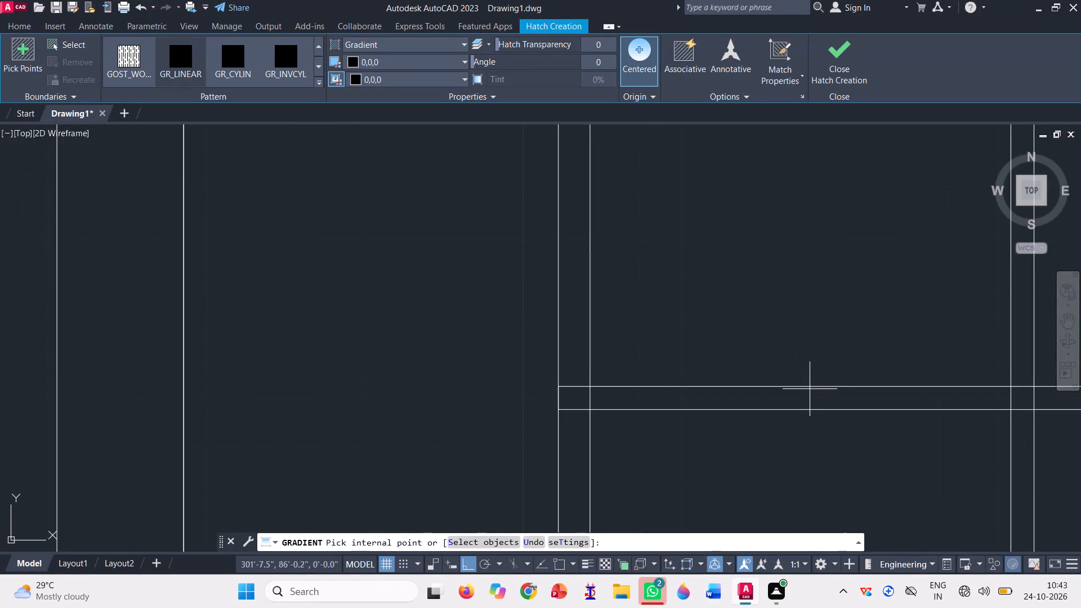
{"action": "left_click", "coordinate": [802, 393]}
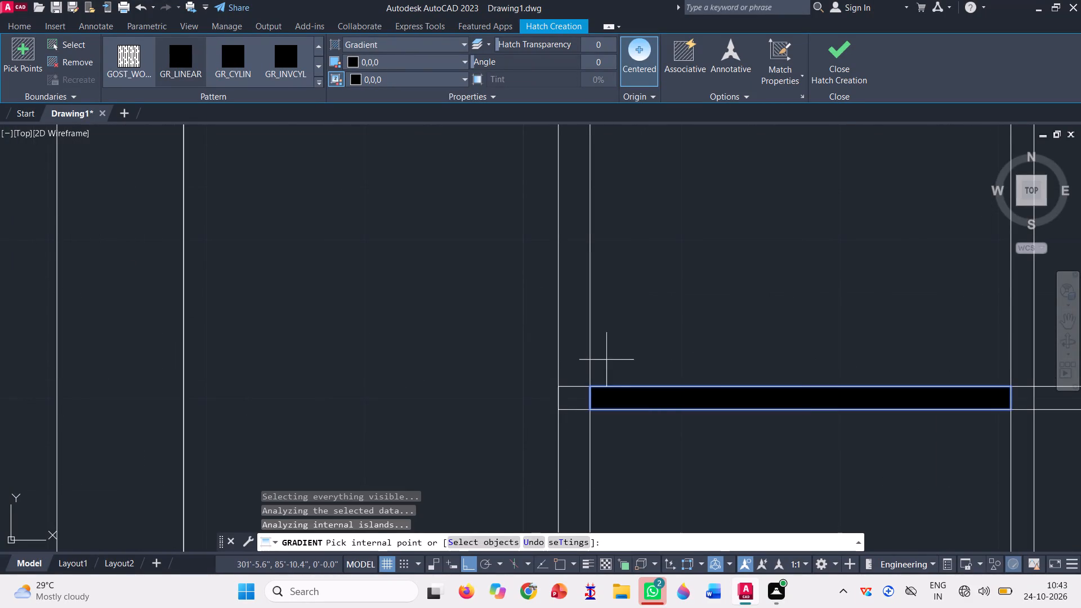
{"action": "scroll", "coordinate": [570, 358], "scroll_direction": "down", "scroll_amount": 3}
{"action": "scroll", "coordinate": [709, 366], "scroll_direction": "up", "scroll_amount": 3}
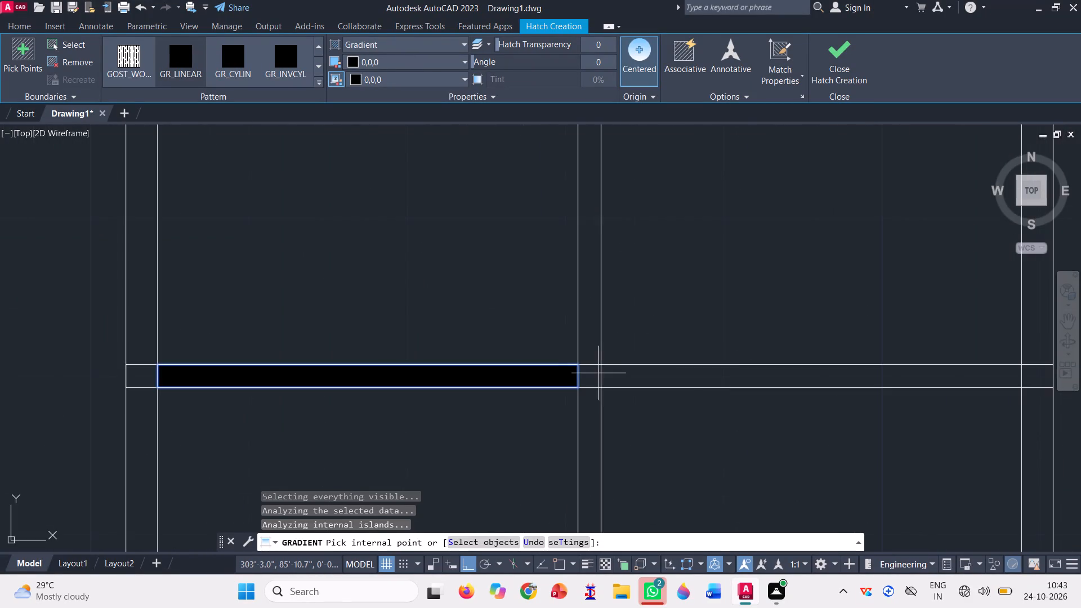
{"action": "scroll", "coordinate": [598, 373], "scroll_direction": "up", "scroll_amount": 3}
{"action": "left_click", "coordinate": [591, 374]}
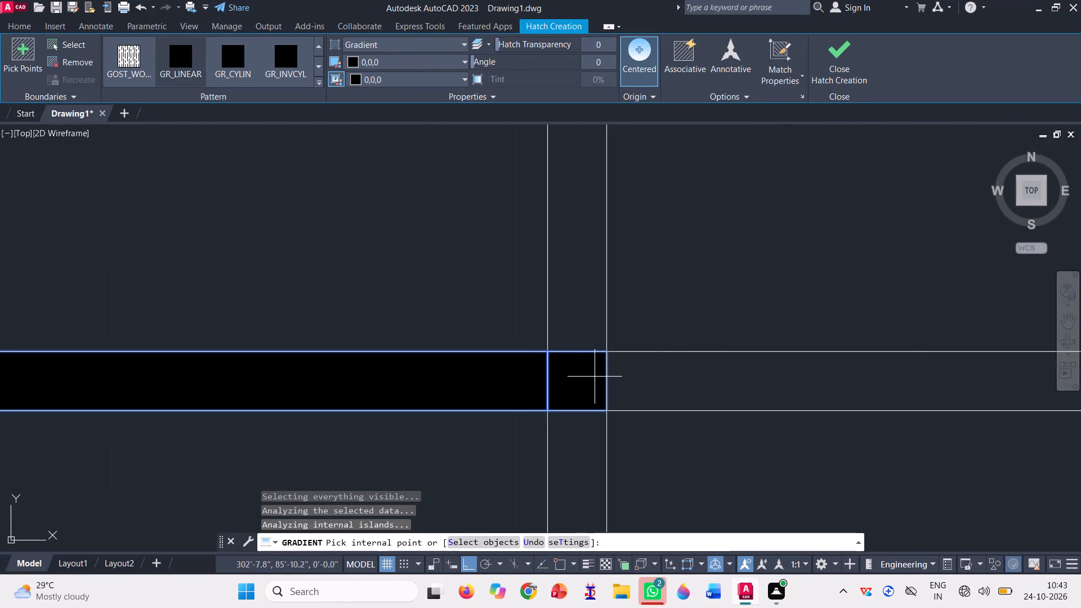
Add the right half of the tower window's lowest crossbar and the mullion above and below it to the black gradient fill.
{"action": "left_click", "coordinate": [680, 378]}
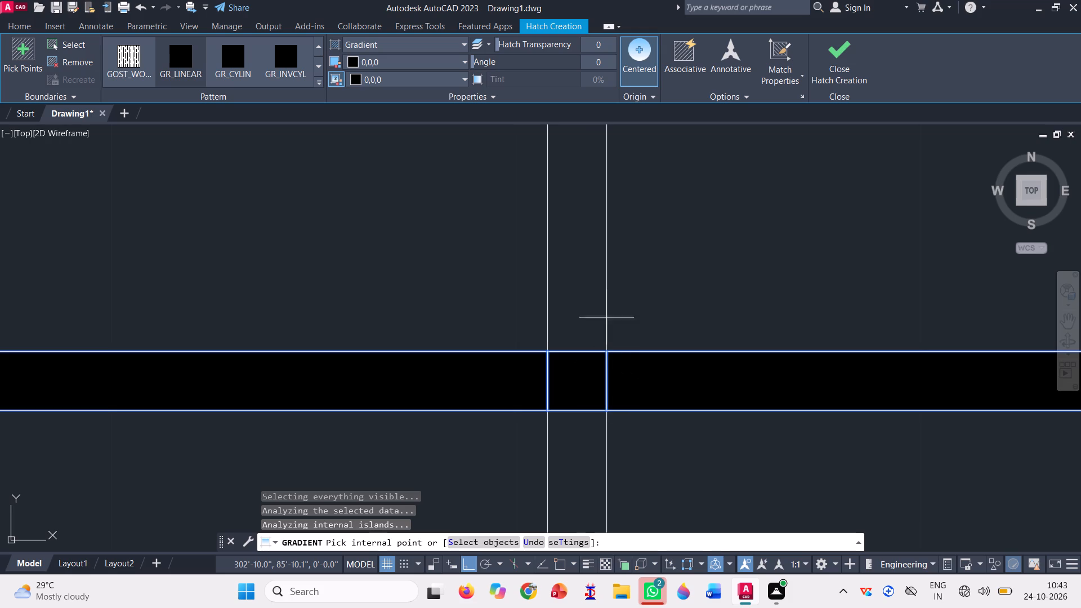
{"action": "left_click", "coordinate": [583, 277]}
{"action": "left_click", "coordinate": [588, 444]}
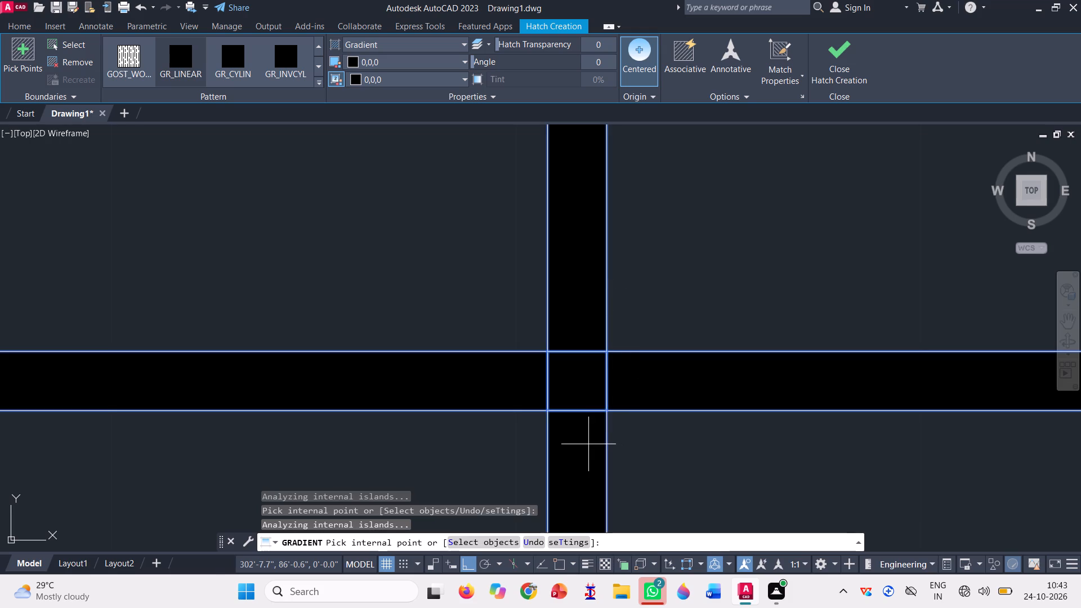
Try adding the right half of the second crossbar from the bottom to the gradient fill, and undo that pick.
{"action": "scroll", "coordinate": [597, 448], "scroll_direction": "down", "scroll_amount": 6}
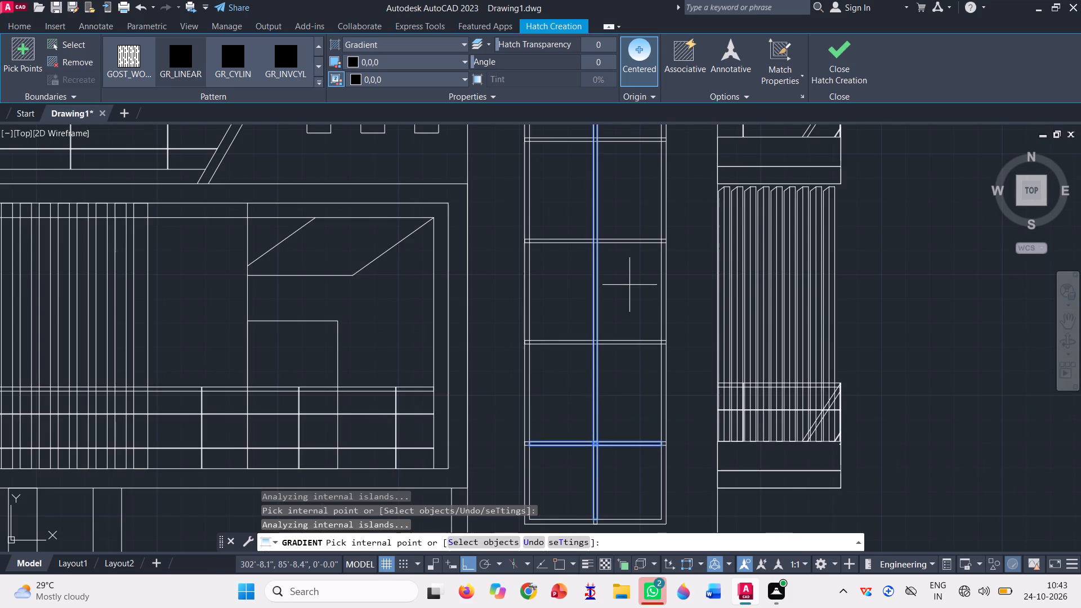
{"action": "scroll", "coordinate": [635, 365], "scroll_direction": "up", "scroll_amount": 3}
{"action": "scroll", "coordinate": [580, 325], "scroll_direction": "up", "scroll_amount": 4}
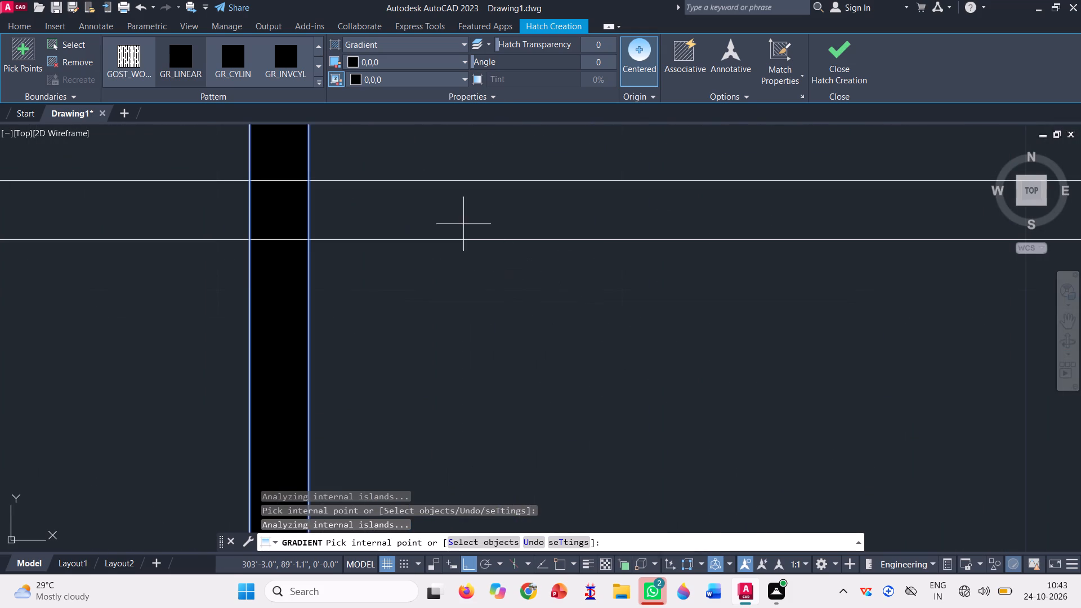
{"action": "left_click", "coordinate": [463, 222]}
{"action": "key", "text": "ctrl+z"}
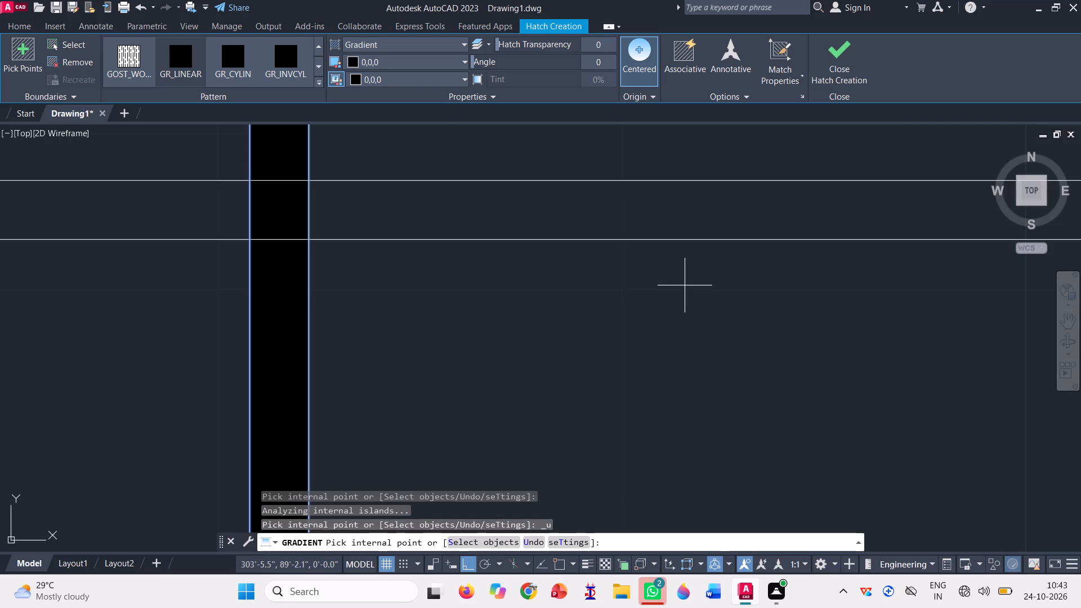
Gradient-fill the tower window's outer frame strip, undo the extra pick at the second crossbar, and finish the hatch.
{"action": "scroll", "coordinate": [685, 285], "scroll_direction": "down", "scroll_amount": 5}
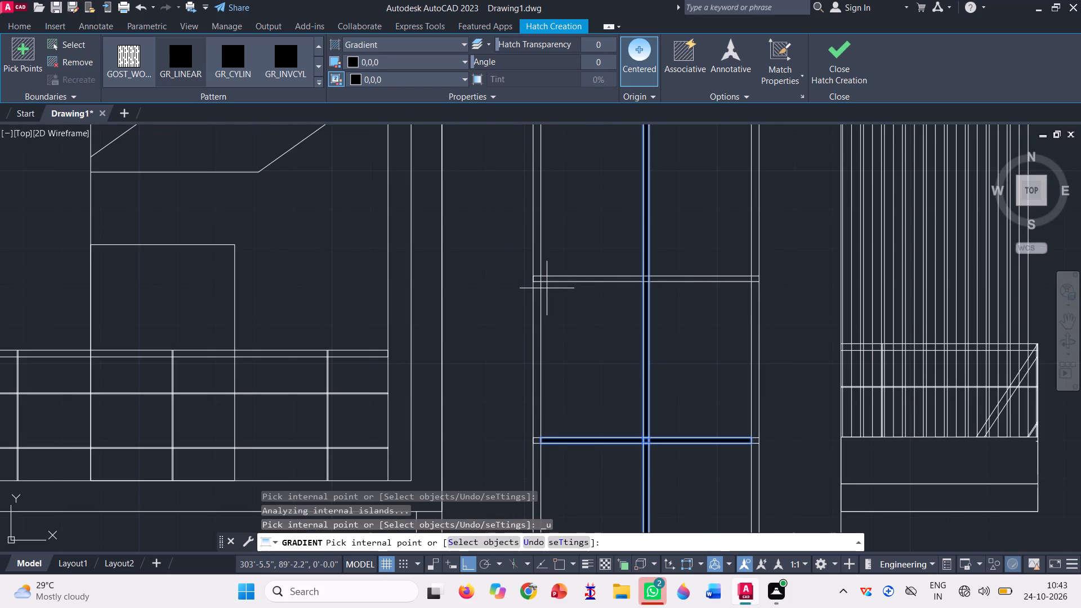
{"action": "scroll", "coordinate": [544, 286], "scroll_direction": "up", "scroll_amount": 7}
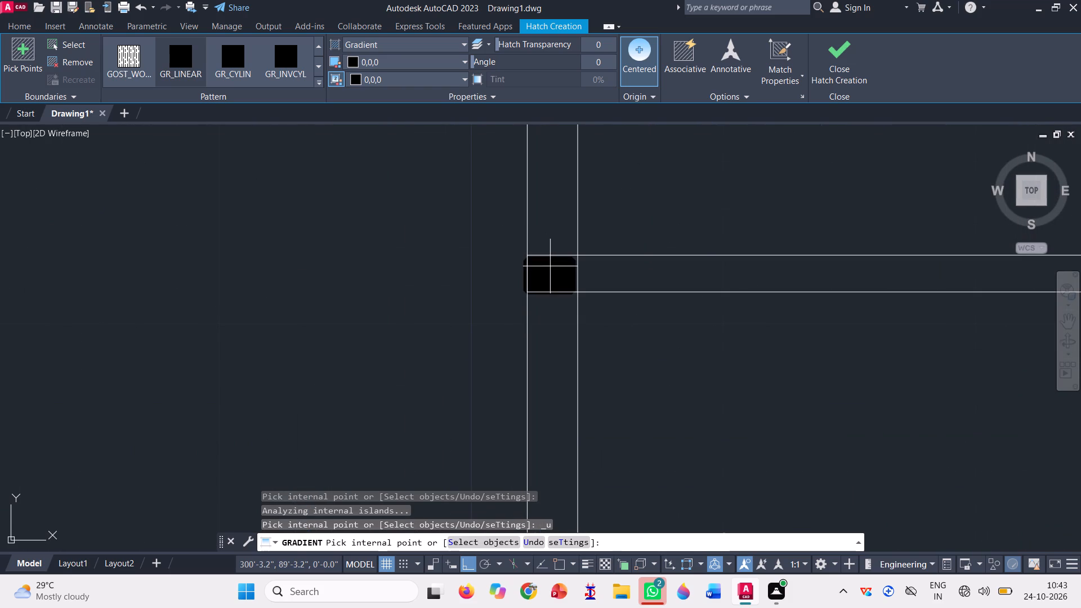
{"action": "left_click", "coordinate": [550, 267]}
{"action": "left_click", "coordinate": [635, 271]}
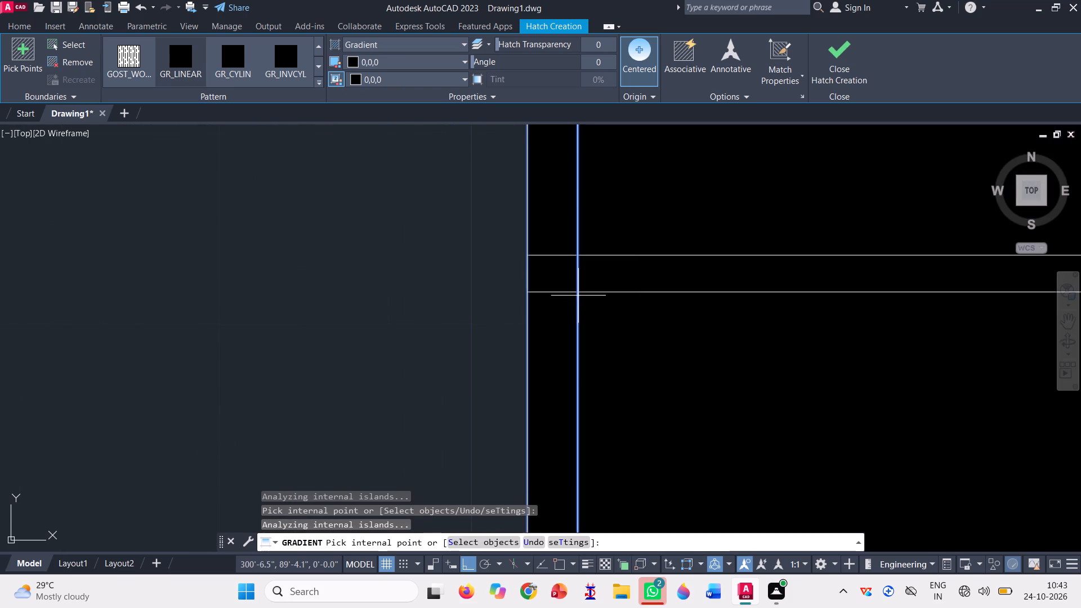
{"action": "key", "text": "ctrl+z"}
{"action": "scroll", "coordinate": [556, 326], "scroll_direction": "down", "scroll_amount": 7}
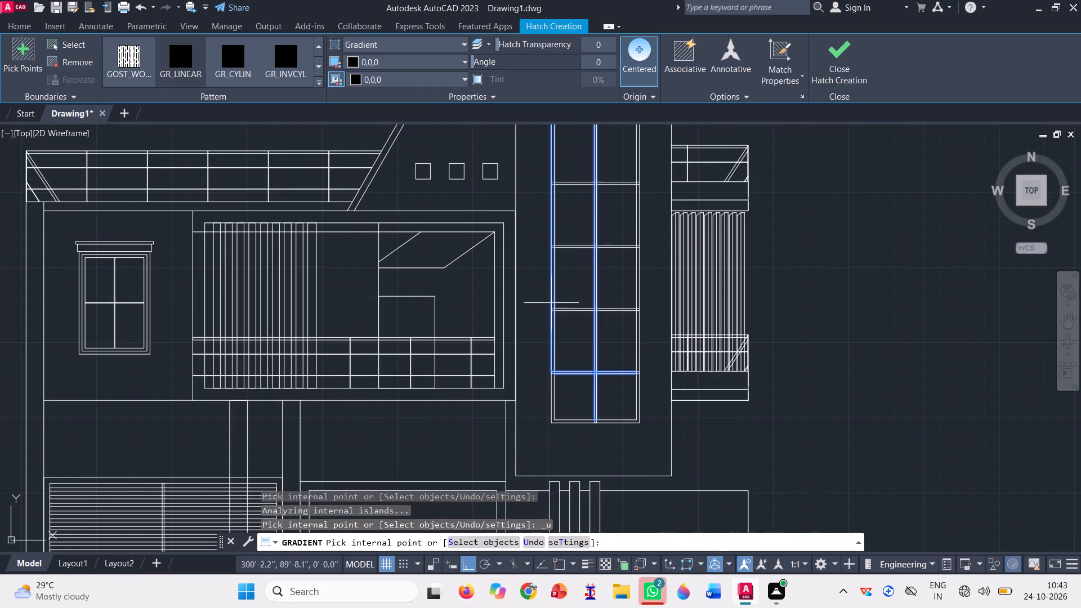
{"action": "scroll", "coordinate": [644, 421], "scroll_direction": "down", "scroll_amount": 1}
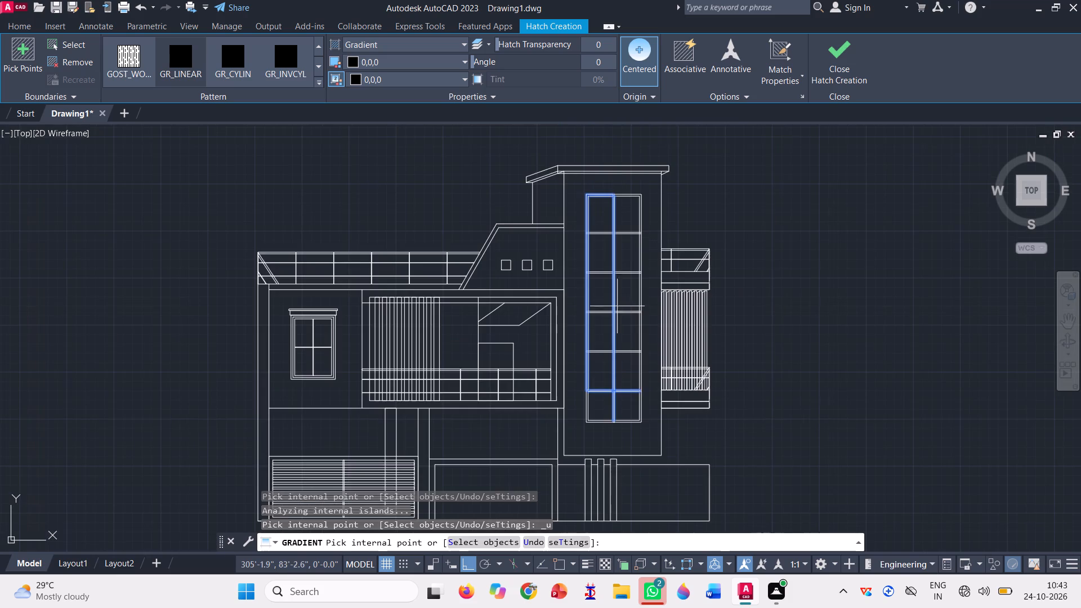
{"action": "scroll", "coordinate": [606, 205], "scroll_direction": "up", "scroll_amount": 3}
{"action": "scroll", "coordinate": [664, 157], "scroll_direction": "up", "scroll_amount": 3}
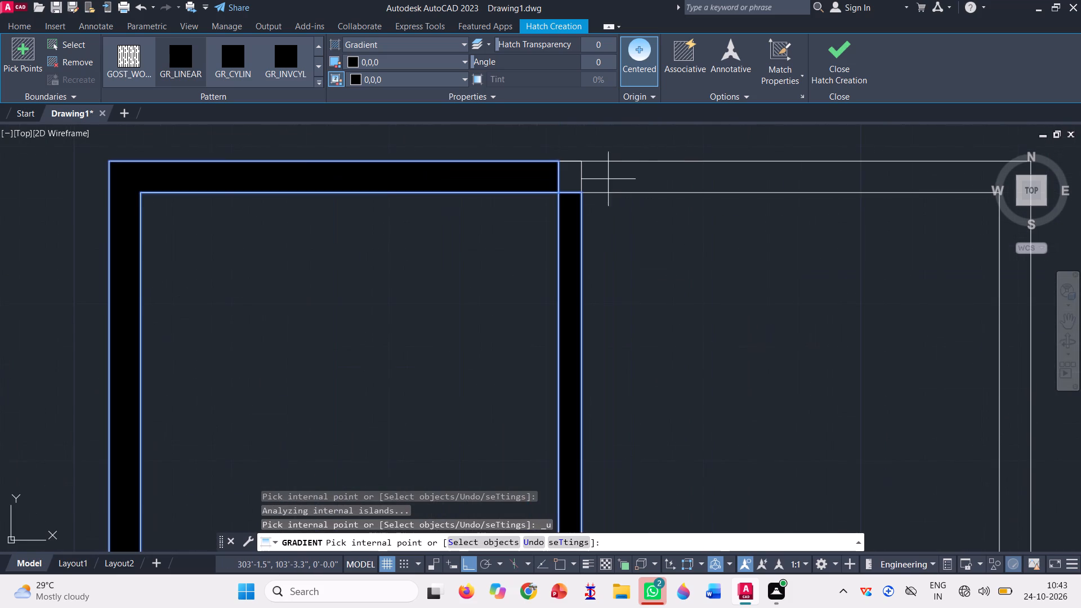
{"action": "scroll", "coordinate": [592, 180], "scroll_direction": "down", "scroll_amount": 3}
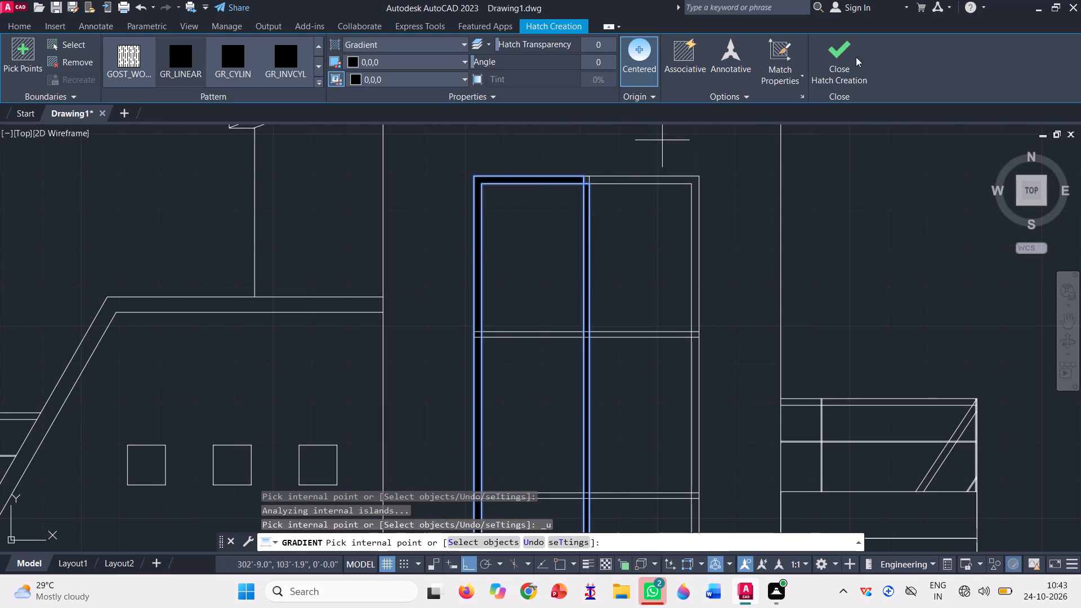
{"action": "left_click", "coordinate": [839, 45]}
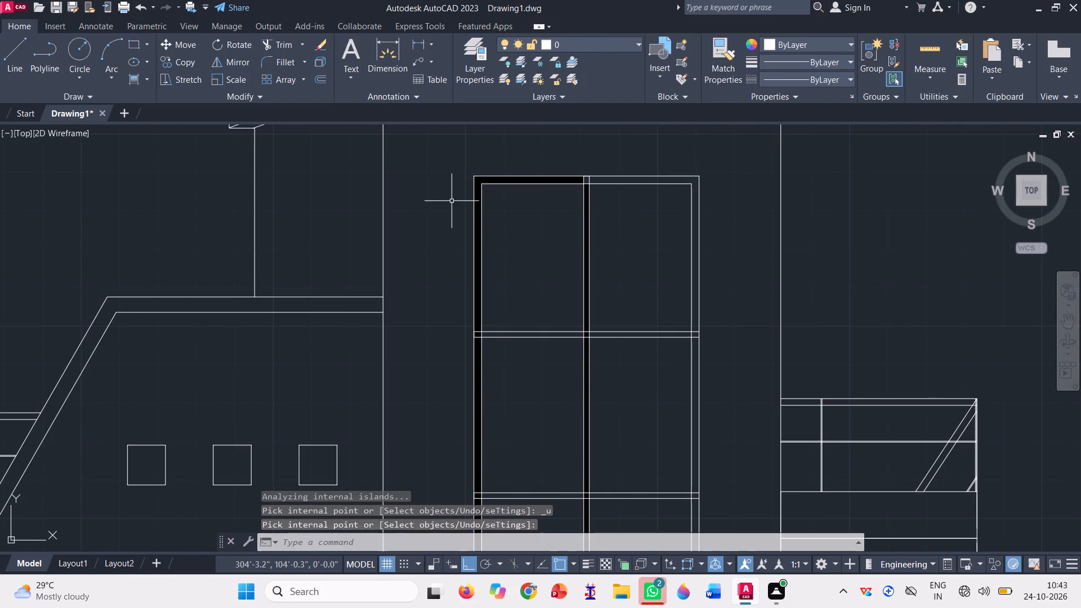
Delete the black gradient fill from the tower window's frame and bars.
{"action": "left_click", "coordinate": [480, 181]}
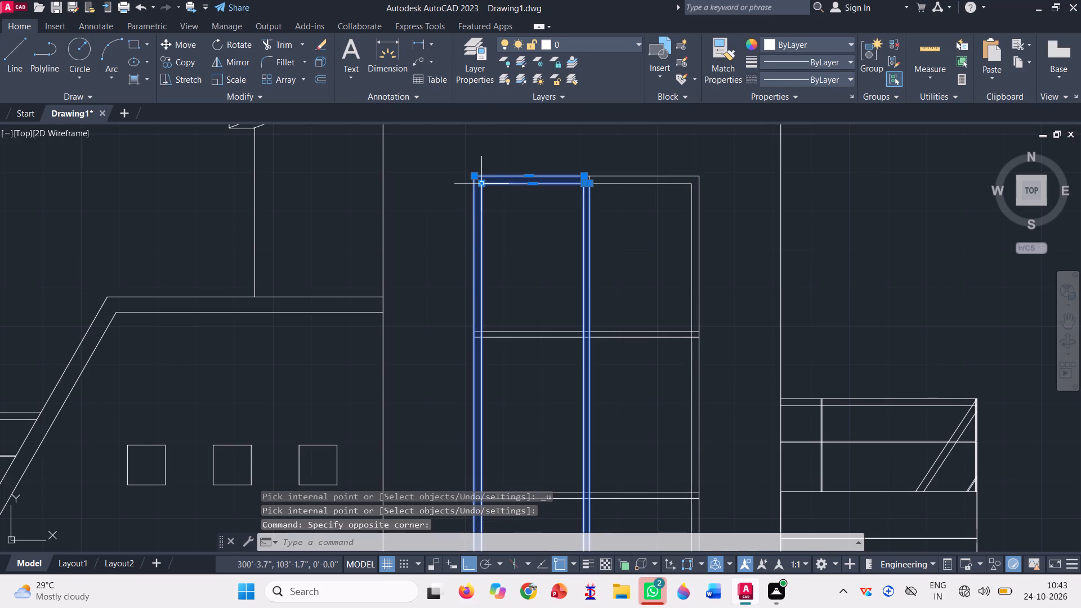
{"action": "scroll", "coordinate": [506, 218], "scroll_direction": "down", "scroll_amount": 2}
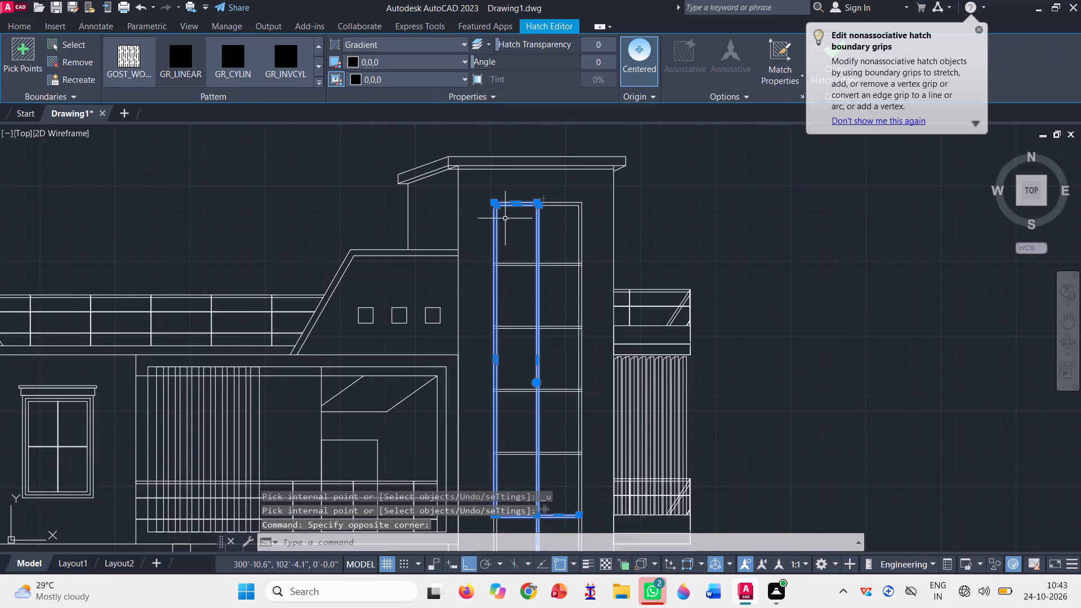
{"action": "scroll", "coordinate": [499, 215], "scroll_direction": "down", "scroll_amount": 1}
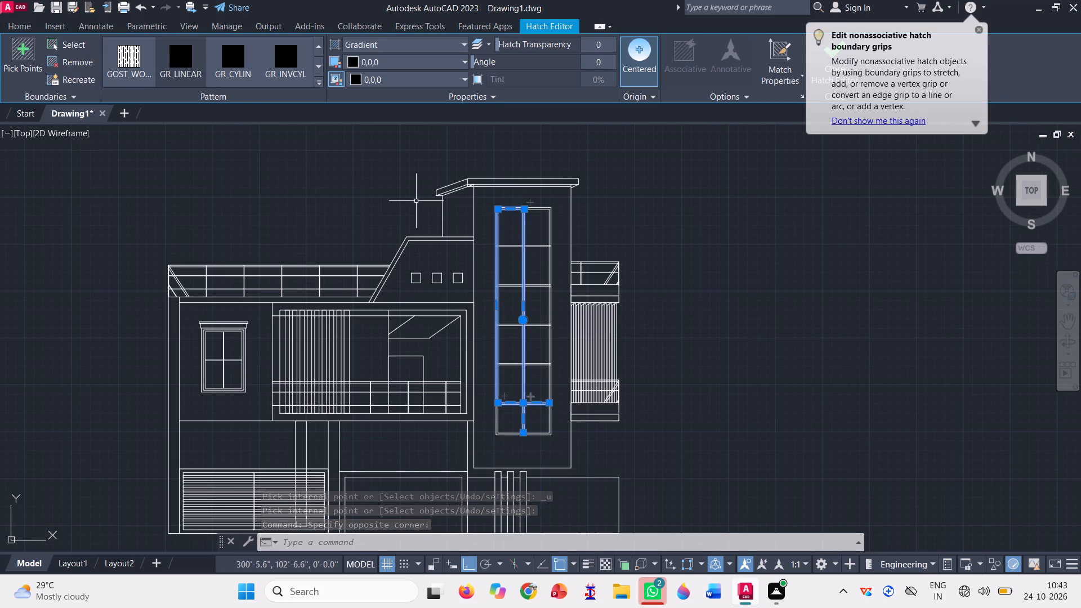
{"action": "key", "text": "Escape"}
{"action": "scroll", "coordinate": [490, 203], "scroll_direction": "up", "scroll_amount": 6}
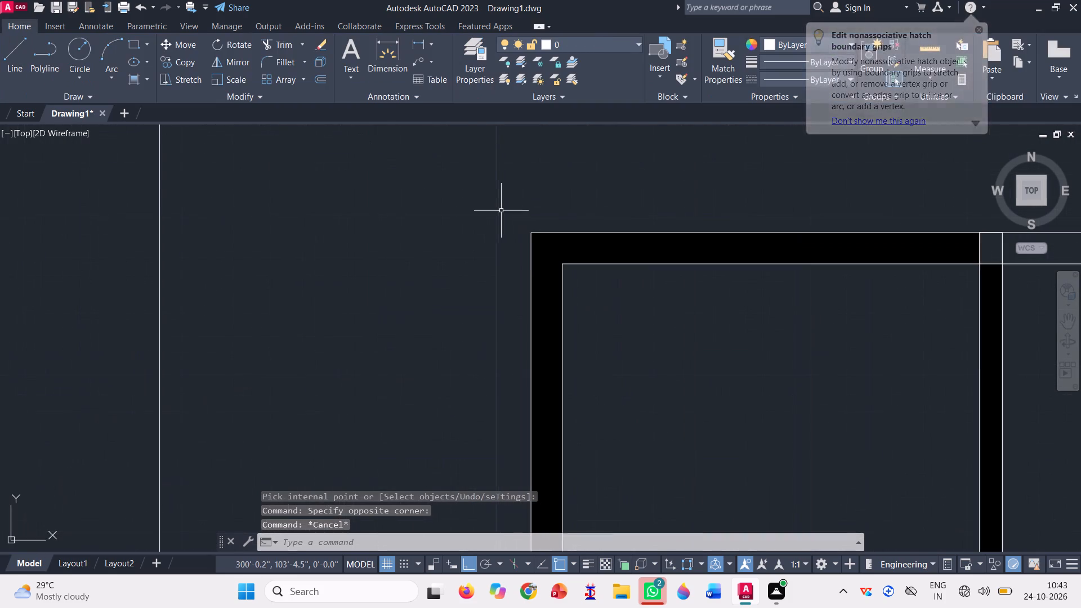
{"action": "left_click", "coordinate": [542, 271]}
{"action": "key", "text": "Delete"}
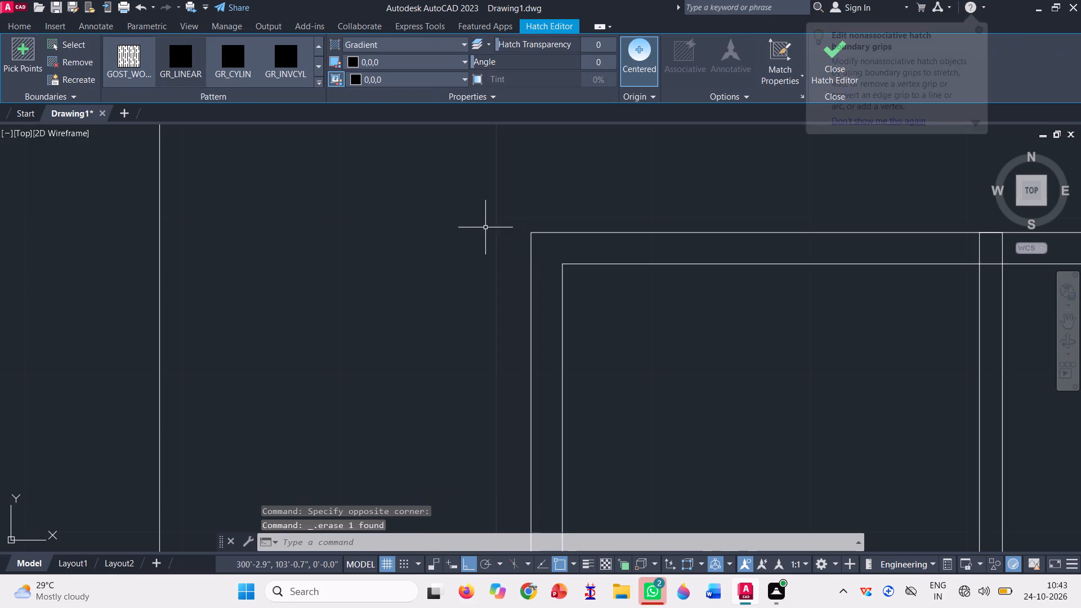
Fill the tower window's lowest crossbar, its central junction and the mullion above and below with a black 0,0,0 gradient.
{"action": "scroll", "coordinate": [483, 226], "scroll_direction": "down", "scroll_amount": 4}
{"action": "left_click", "coordinate": [130, 73]}
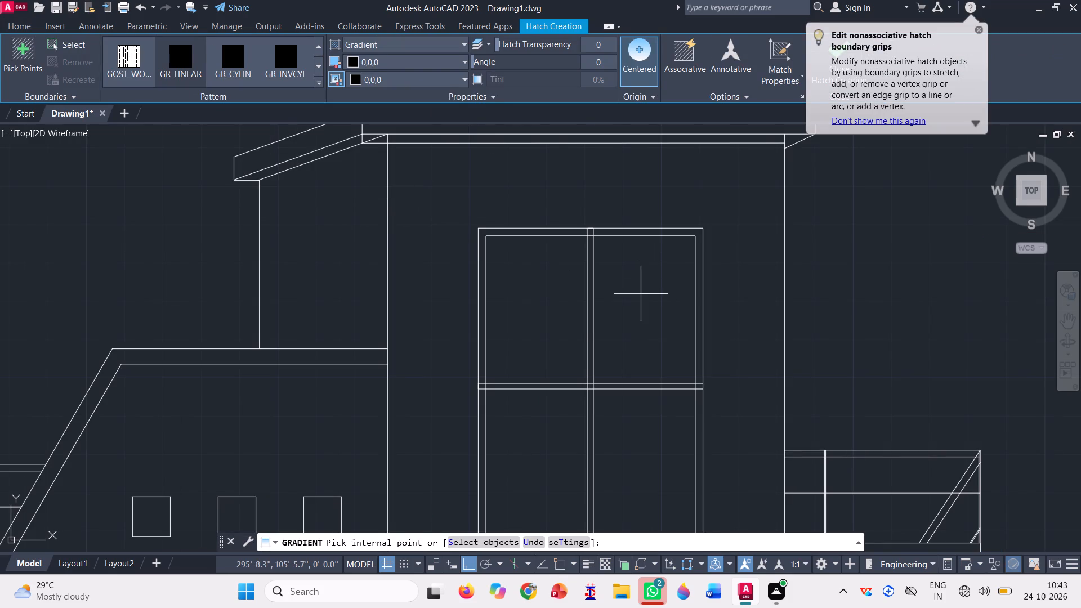
{"action": "scroll", "coordinate": [591, 318], "scroll_direction": "up", "scroll_amount": 3}
{"action": "scroll", "coordinate": [569, 233], "scroll_direction": "down", "scroll_amount": 4}
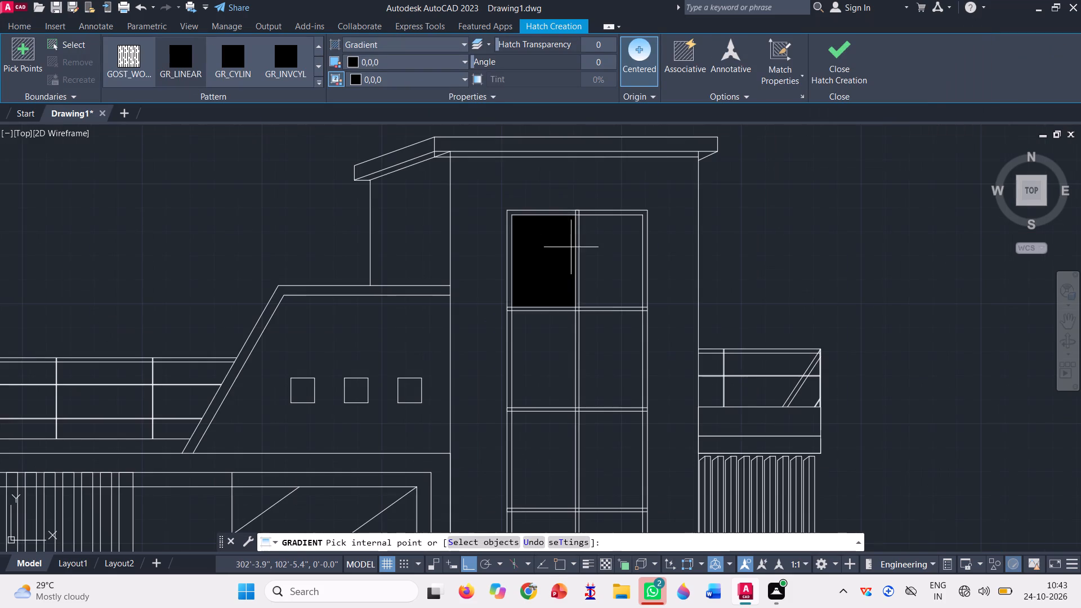
{"action": "scroll", "coordinate": [546, 237], "scroll_direction": "down", "scroll_amount": 2}
{"action": "scroll", "coordinate": [569, 455], "scroll_direction": "up", "scroll_amount": 3}
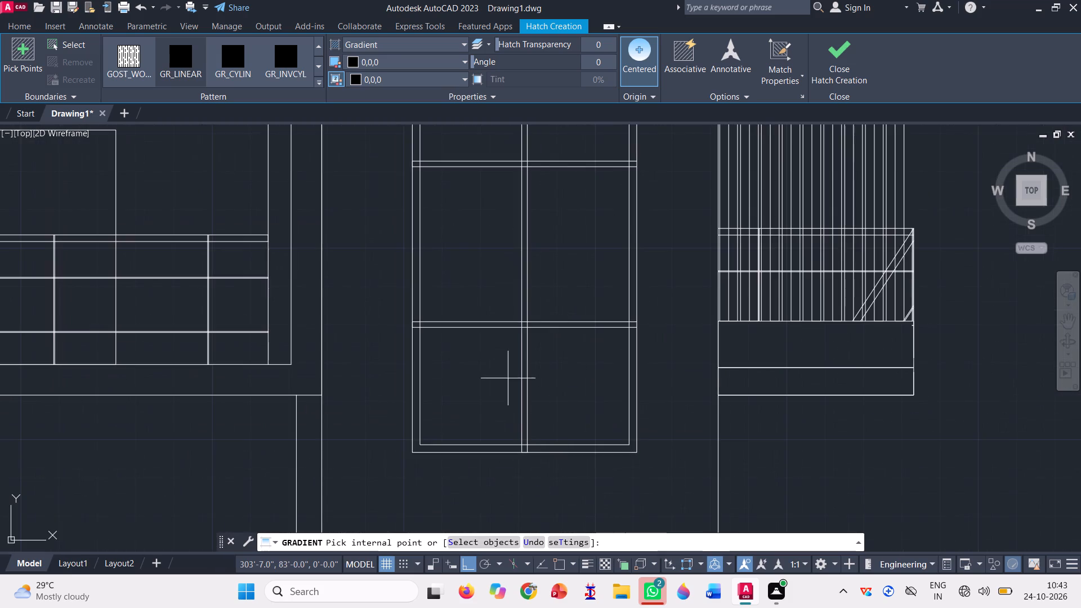
{"action": "scroll", "coordinate": [490, 306], "scroll_direction": "up", "scroll_amount": 3}
{"action": "left_click", "coordinate": [482, 377]}
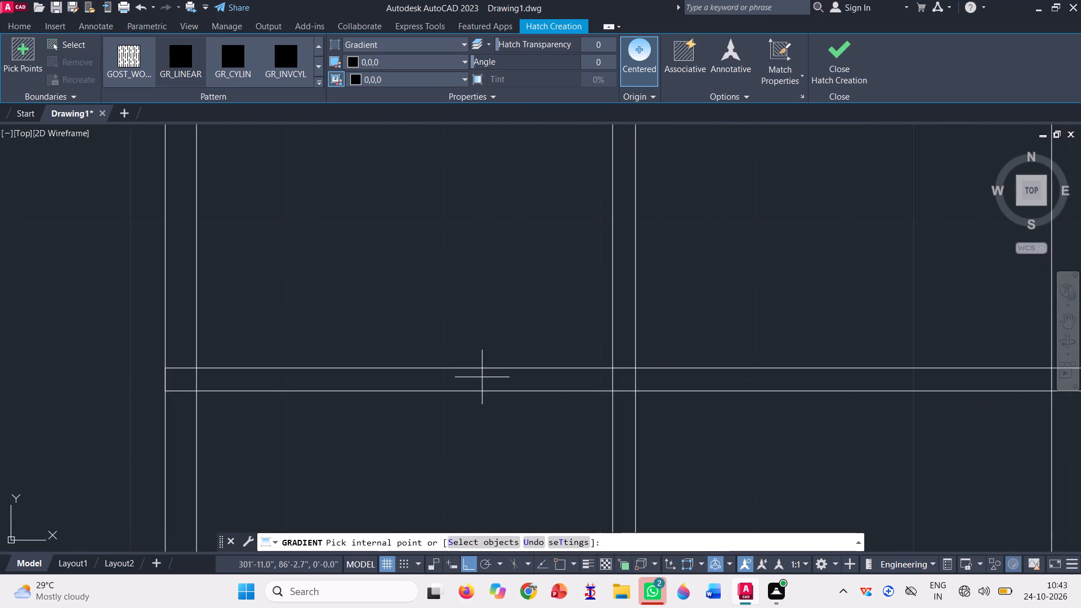
{"action": "scroll", "coordinate": [682, 378], "scroll_direction": "up", "scroll_amount": 3}
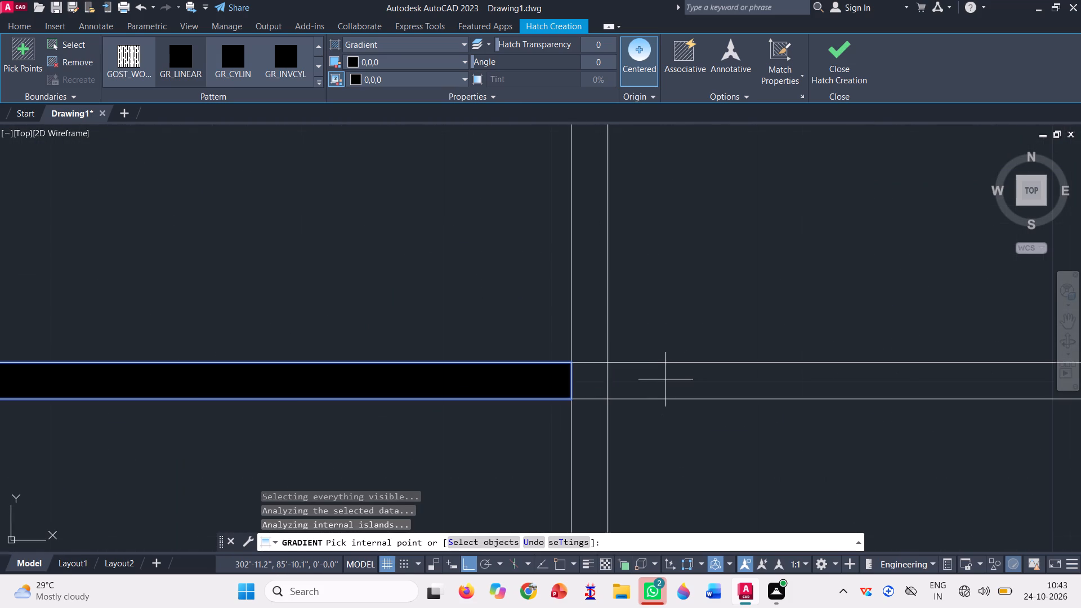
{"action": "left_click", "coordinate": [660, 379]}
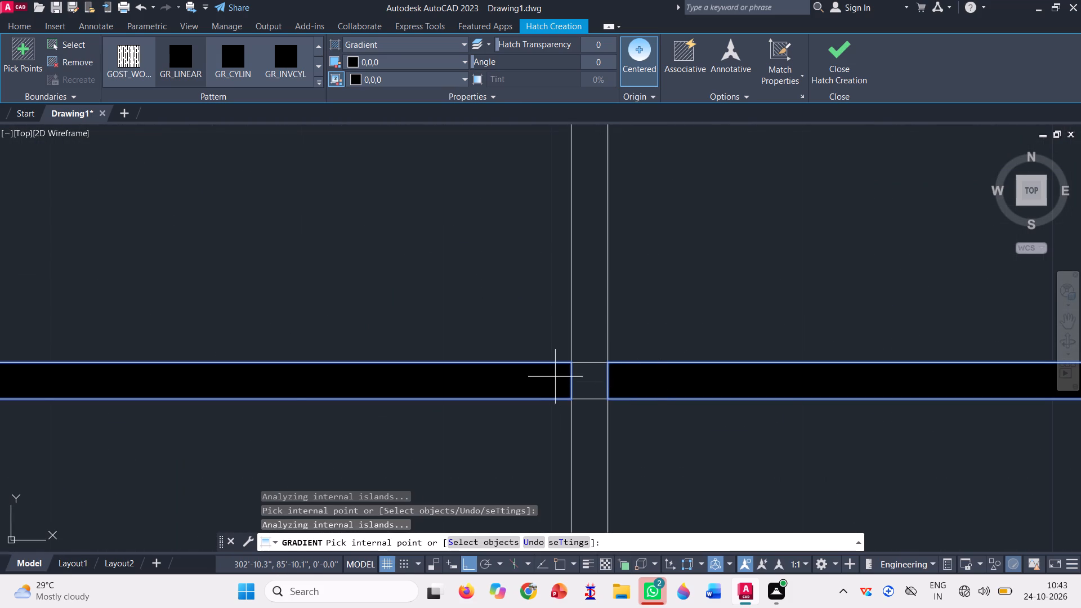
{"action": "left_click", "coordinate": [582, 383]}
{"action": "left_click", "coordinate": [591, 324]}
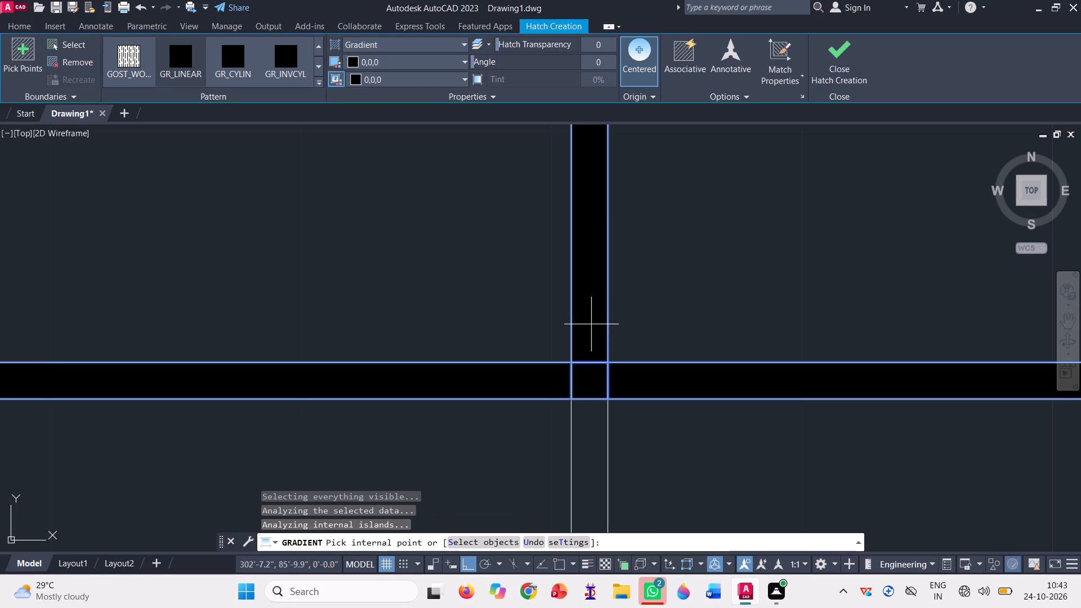
{"action": "left_click", "coordinate": [597, 447]}
{"action": "scroll", "coordinate": [592, 431], "scroll_direction": "down", "scroll_amount": 5}
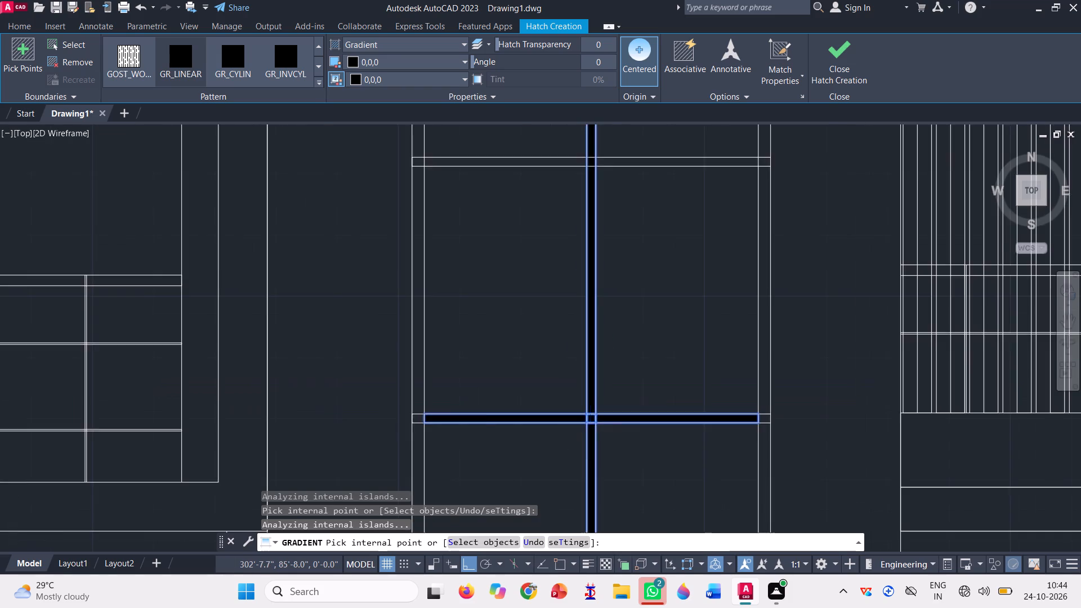
{"action": "scroll", "coordinate": [598, 416], "scroll_direction": "down", "scroll_amount": 1}
{"action": "left_click", "coordinate": [843, 73]}
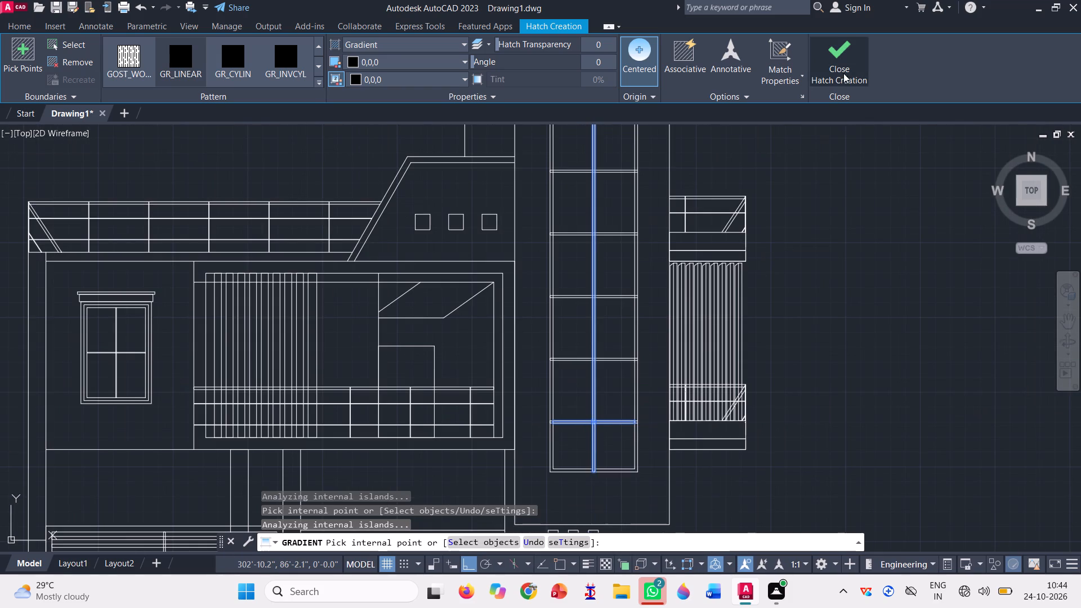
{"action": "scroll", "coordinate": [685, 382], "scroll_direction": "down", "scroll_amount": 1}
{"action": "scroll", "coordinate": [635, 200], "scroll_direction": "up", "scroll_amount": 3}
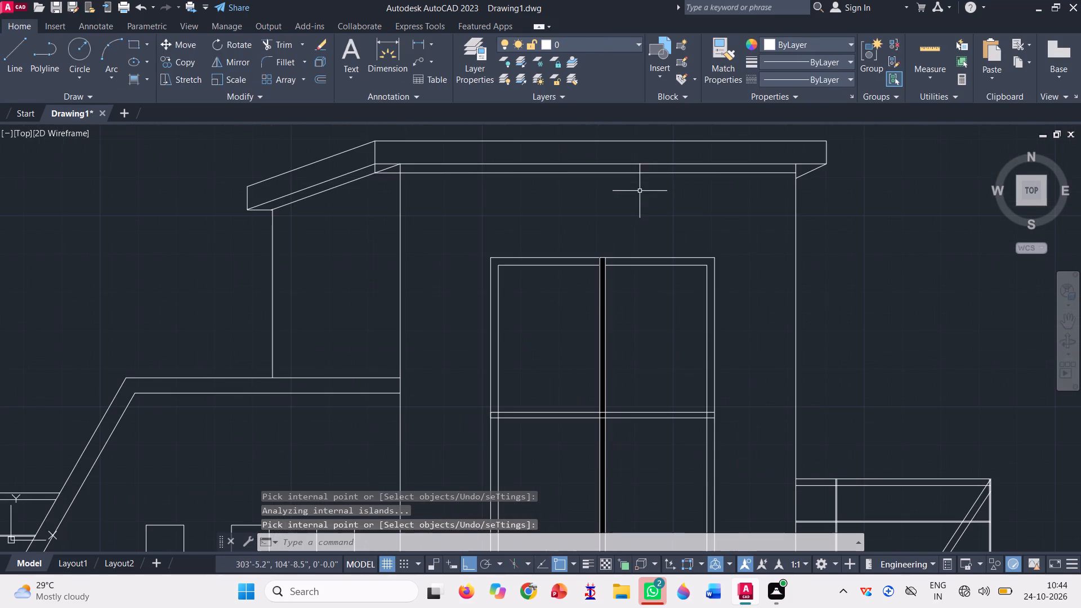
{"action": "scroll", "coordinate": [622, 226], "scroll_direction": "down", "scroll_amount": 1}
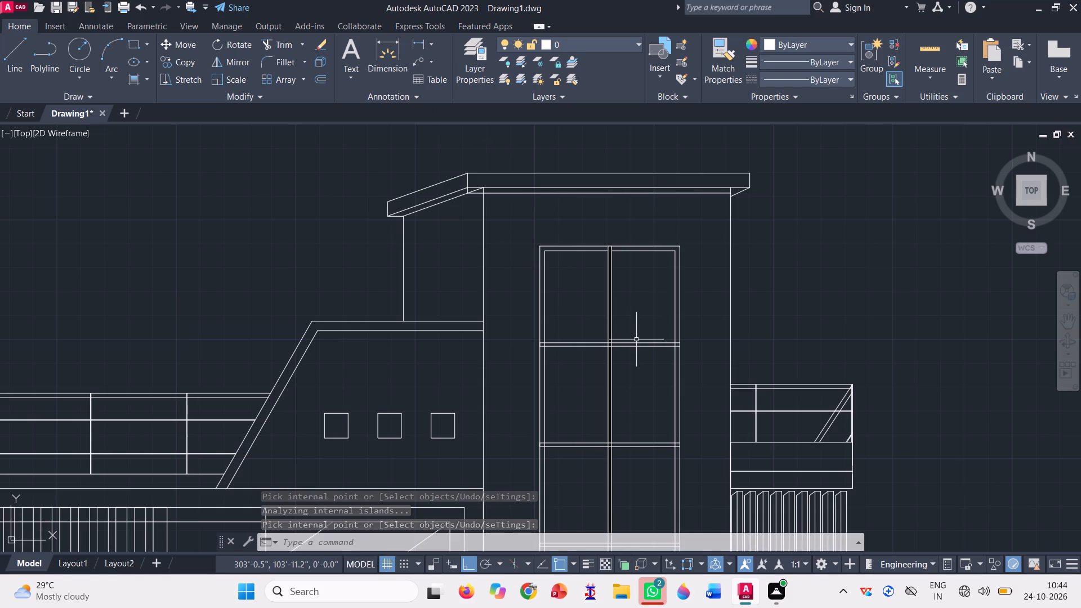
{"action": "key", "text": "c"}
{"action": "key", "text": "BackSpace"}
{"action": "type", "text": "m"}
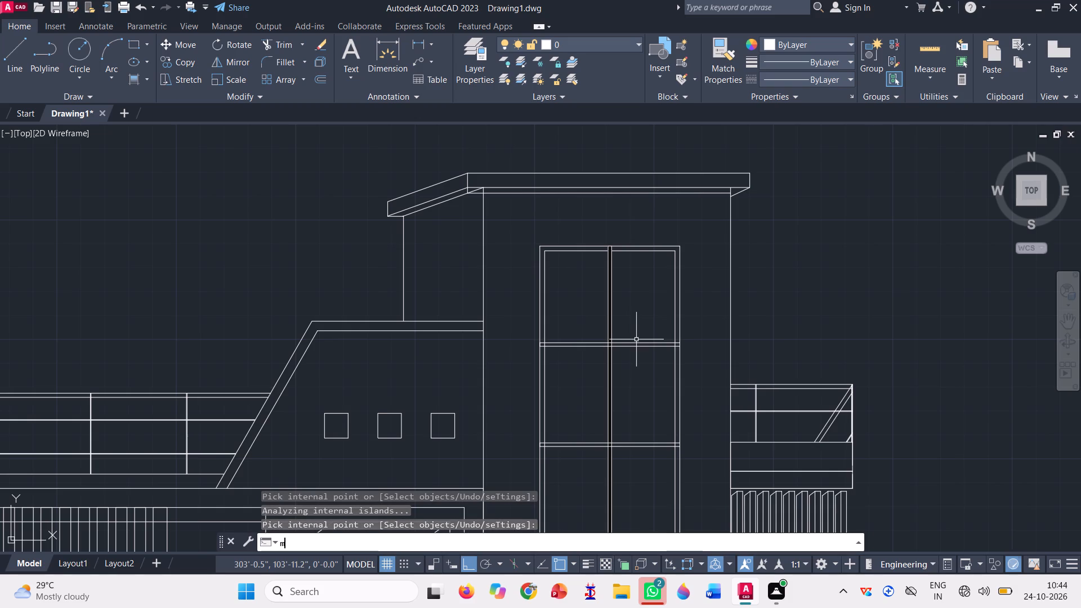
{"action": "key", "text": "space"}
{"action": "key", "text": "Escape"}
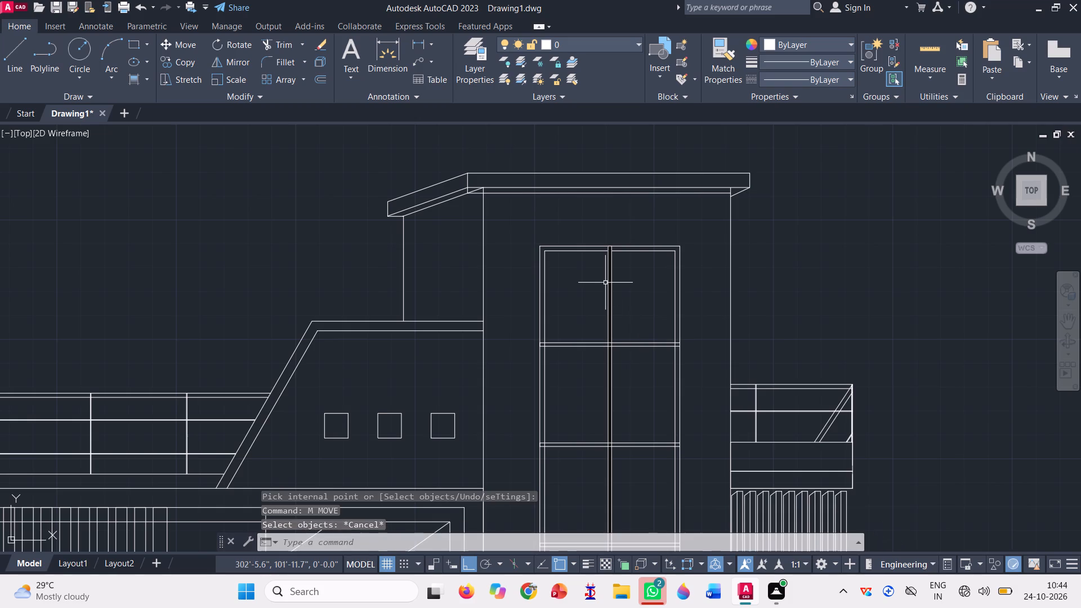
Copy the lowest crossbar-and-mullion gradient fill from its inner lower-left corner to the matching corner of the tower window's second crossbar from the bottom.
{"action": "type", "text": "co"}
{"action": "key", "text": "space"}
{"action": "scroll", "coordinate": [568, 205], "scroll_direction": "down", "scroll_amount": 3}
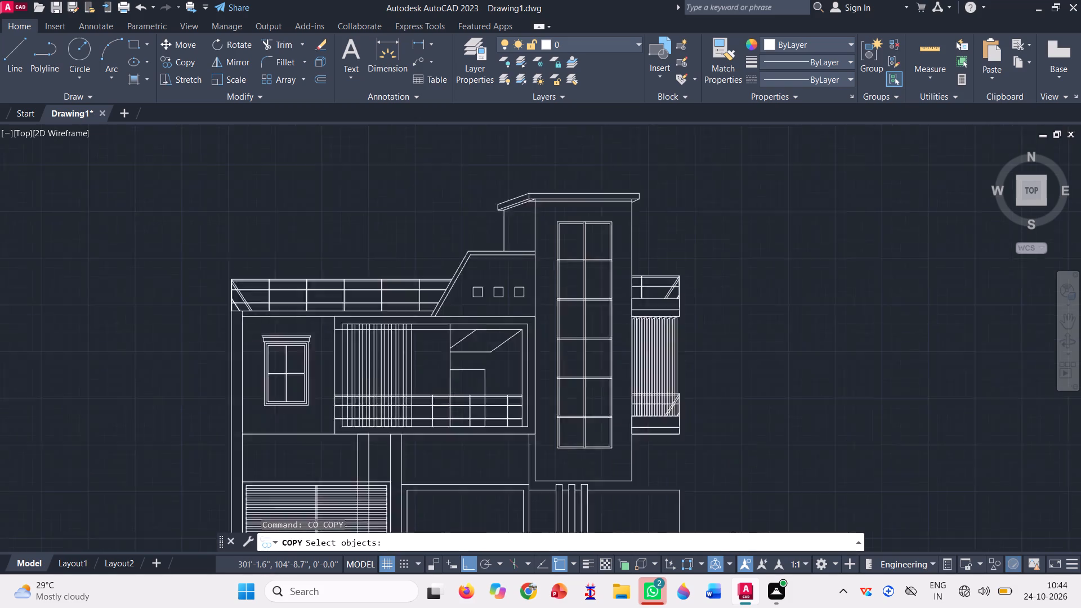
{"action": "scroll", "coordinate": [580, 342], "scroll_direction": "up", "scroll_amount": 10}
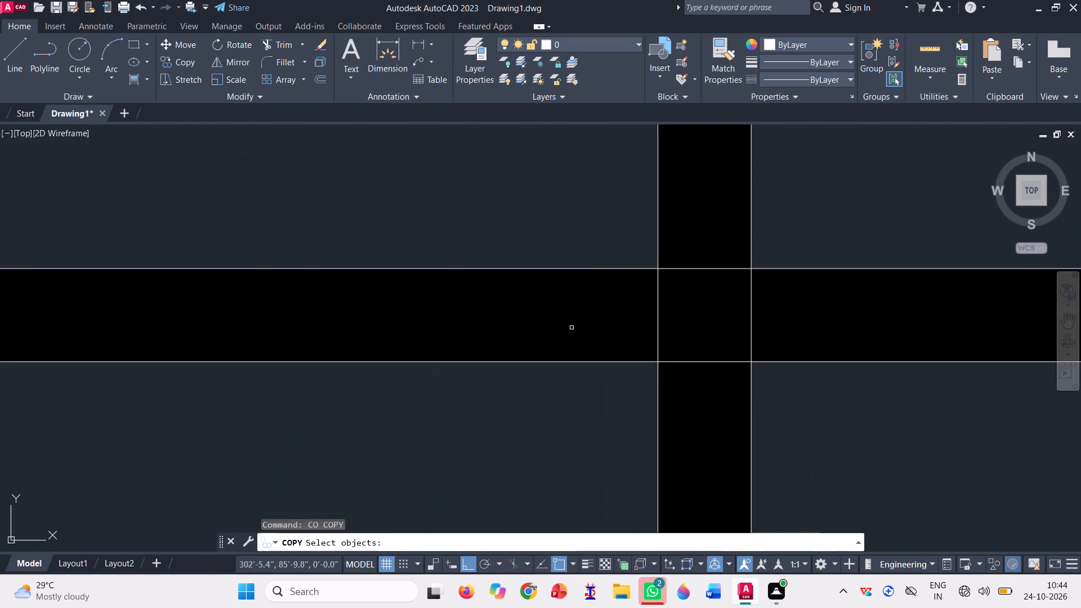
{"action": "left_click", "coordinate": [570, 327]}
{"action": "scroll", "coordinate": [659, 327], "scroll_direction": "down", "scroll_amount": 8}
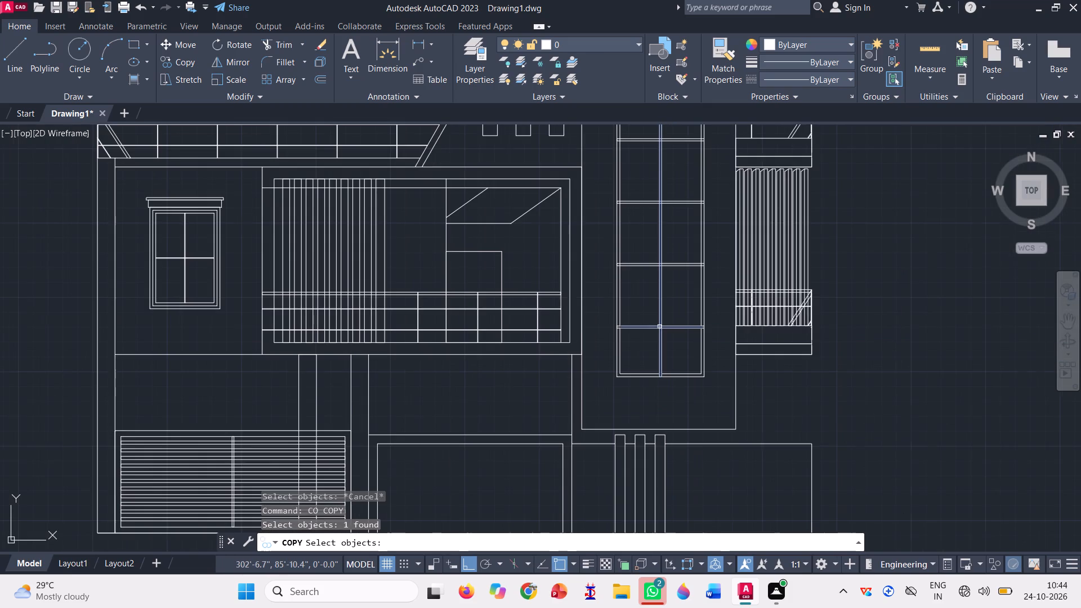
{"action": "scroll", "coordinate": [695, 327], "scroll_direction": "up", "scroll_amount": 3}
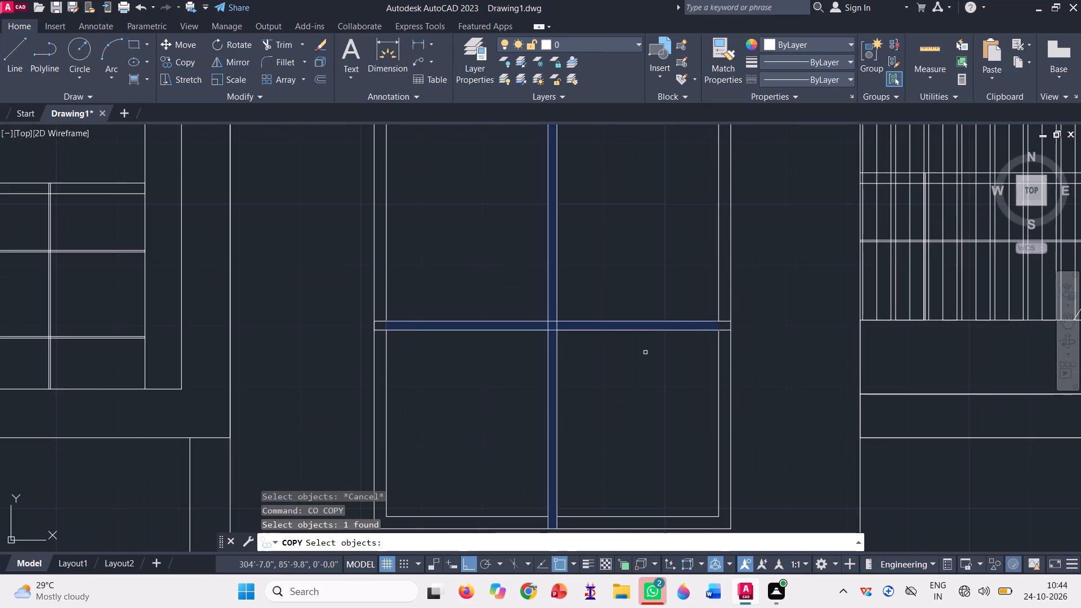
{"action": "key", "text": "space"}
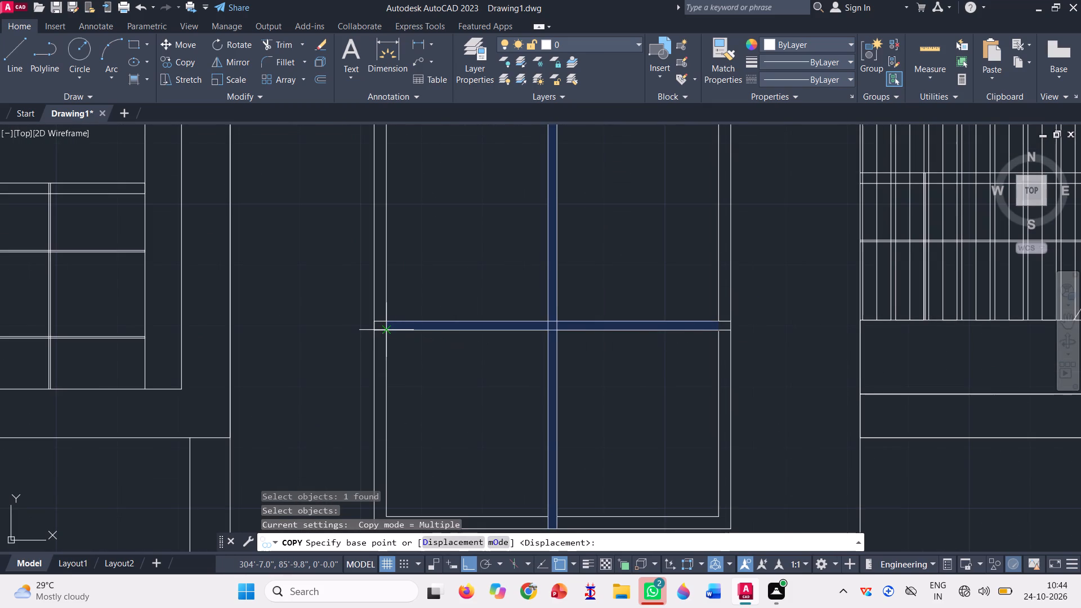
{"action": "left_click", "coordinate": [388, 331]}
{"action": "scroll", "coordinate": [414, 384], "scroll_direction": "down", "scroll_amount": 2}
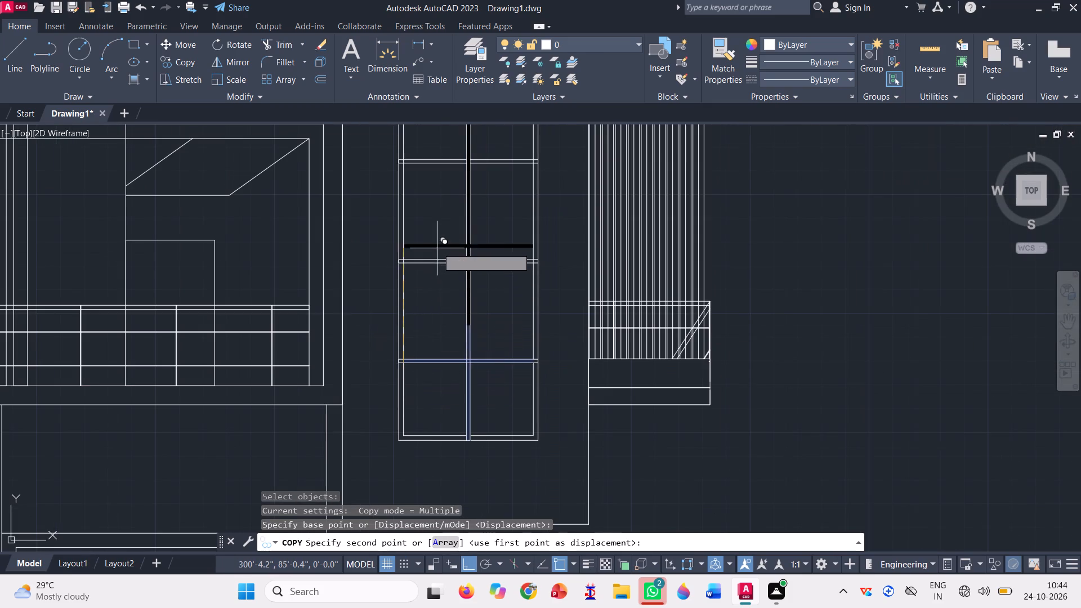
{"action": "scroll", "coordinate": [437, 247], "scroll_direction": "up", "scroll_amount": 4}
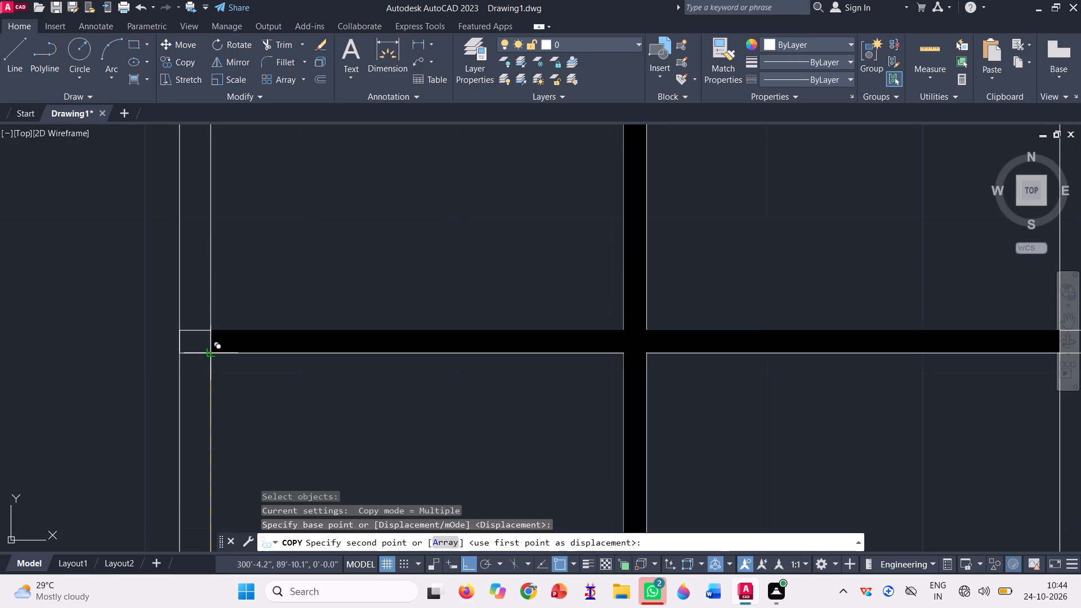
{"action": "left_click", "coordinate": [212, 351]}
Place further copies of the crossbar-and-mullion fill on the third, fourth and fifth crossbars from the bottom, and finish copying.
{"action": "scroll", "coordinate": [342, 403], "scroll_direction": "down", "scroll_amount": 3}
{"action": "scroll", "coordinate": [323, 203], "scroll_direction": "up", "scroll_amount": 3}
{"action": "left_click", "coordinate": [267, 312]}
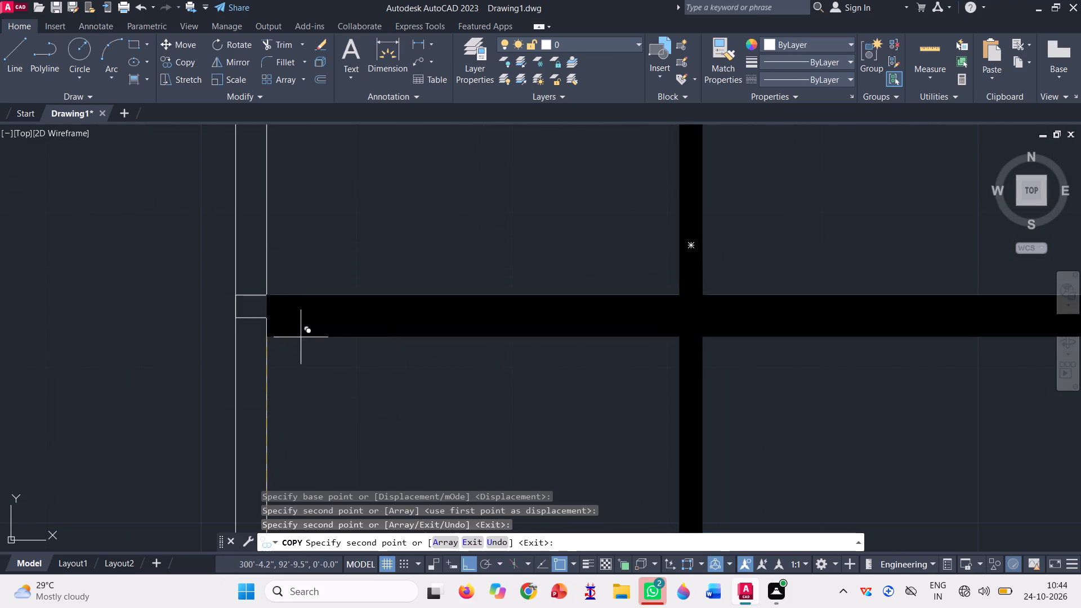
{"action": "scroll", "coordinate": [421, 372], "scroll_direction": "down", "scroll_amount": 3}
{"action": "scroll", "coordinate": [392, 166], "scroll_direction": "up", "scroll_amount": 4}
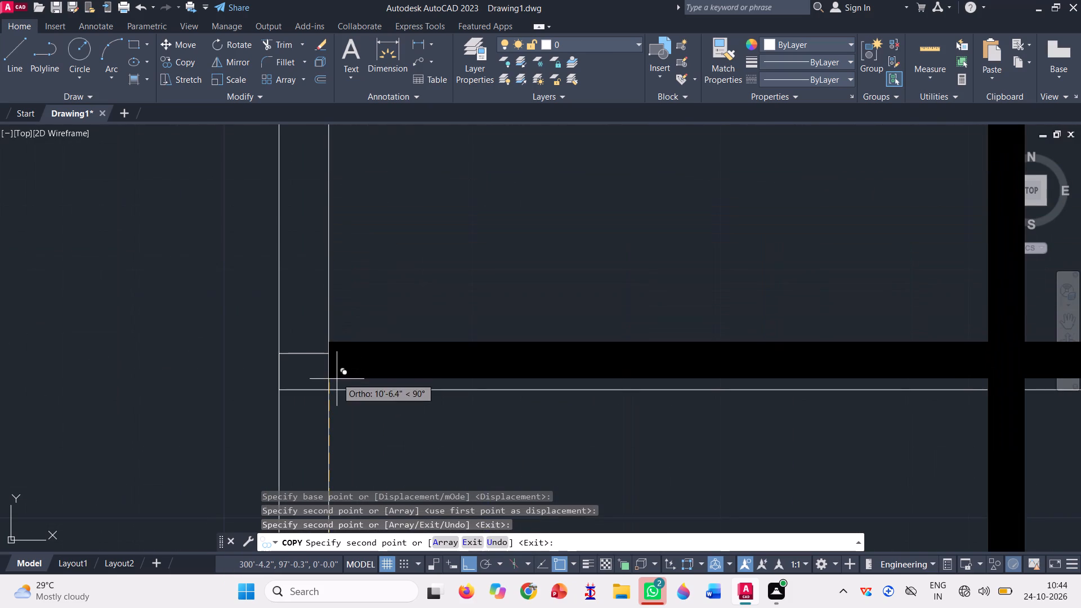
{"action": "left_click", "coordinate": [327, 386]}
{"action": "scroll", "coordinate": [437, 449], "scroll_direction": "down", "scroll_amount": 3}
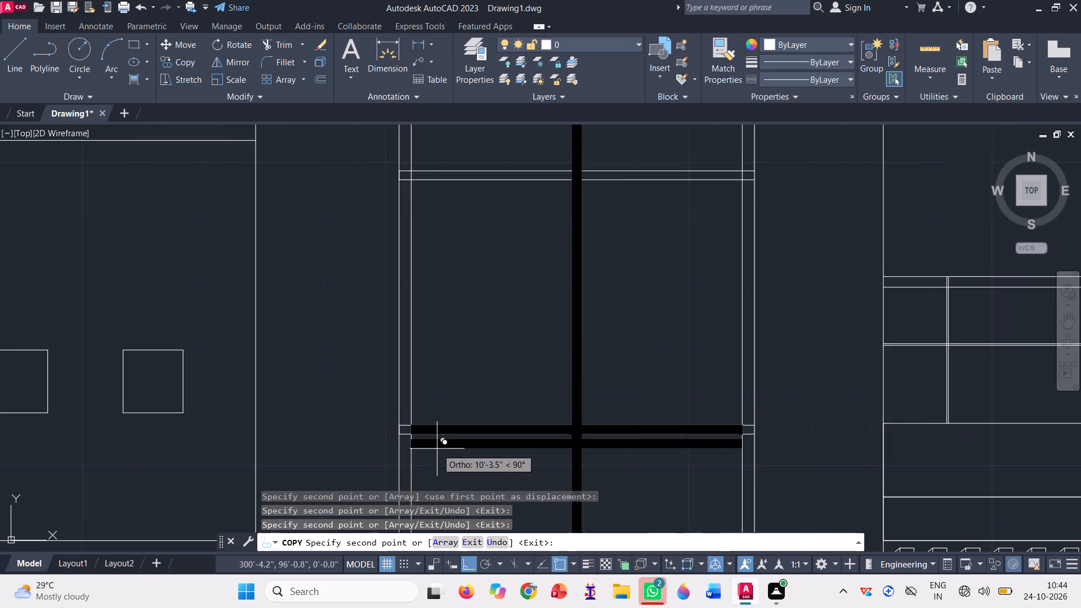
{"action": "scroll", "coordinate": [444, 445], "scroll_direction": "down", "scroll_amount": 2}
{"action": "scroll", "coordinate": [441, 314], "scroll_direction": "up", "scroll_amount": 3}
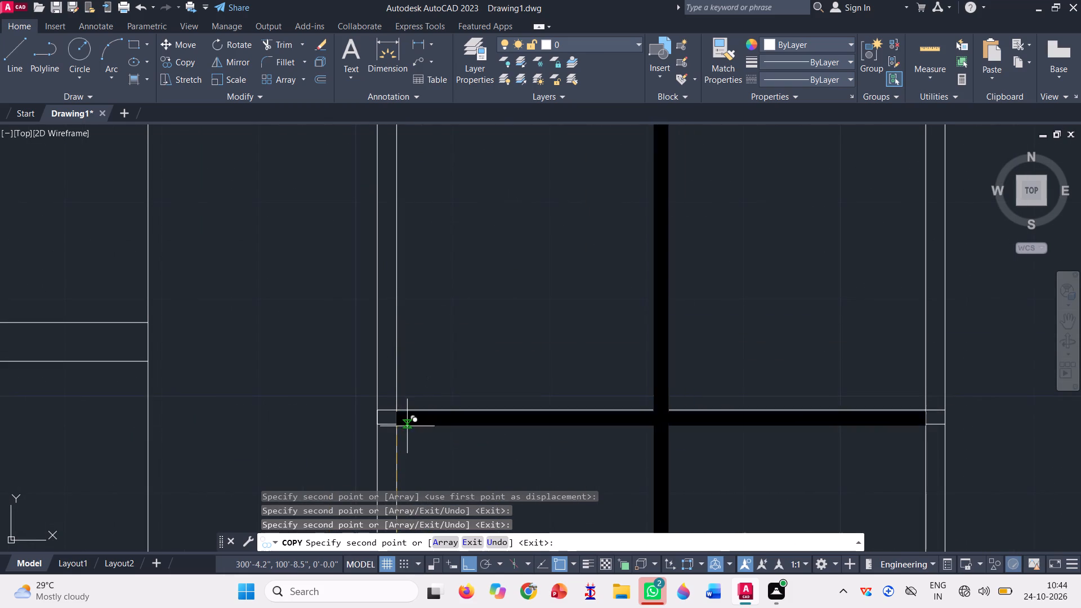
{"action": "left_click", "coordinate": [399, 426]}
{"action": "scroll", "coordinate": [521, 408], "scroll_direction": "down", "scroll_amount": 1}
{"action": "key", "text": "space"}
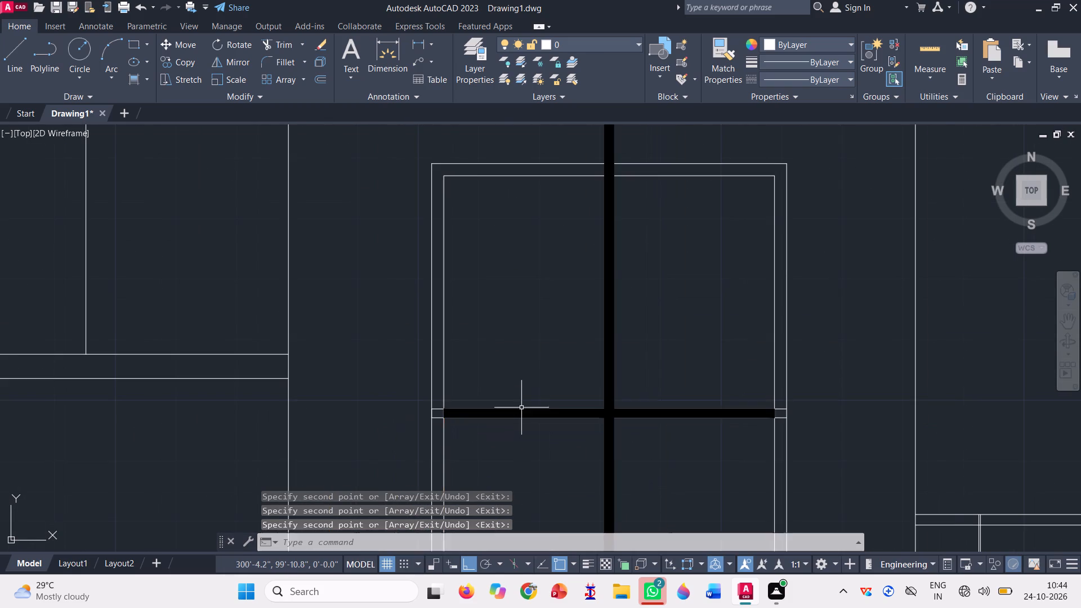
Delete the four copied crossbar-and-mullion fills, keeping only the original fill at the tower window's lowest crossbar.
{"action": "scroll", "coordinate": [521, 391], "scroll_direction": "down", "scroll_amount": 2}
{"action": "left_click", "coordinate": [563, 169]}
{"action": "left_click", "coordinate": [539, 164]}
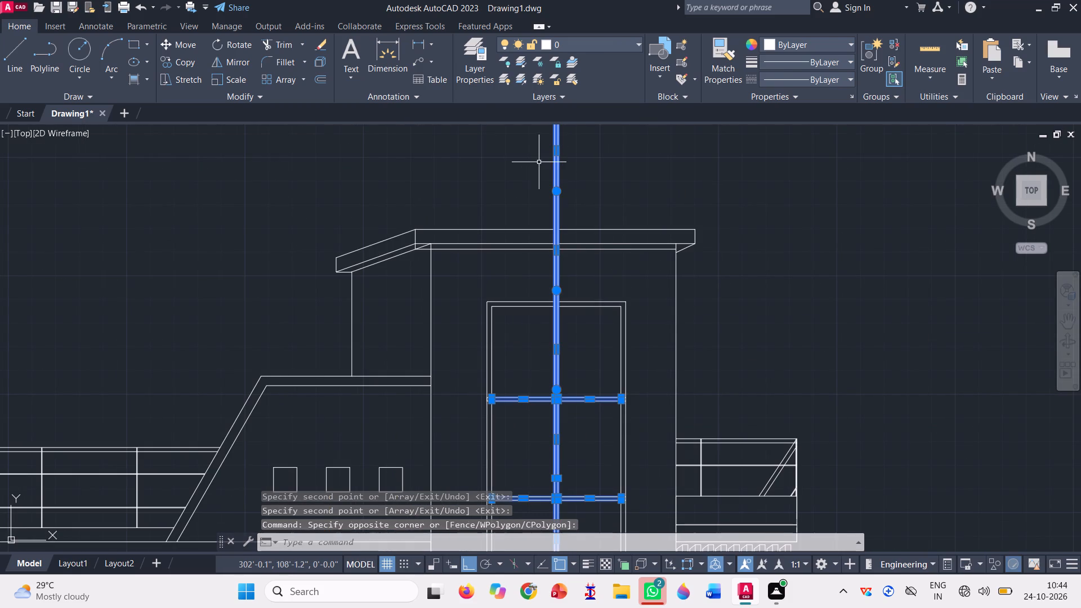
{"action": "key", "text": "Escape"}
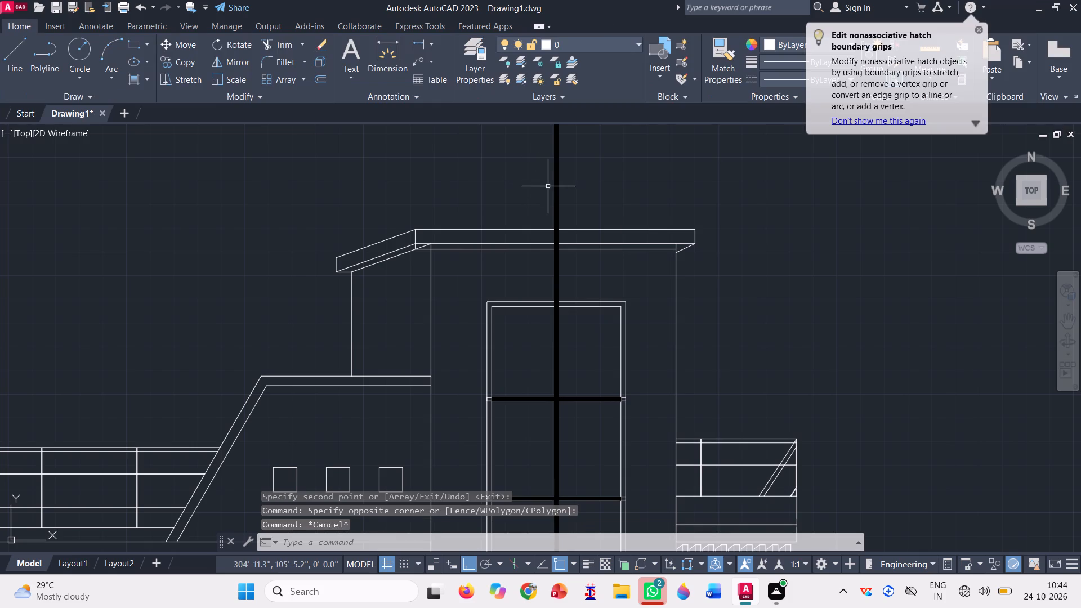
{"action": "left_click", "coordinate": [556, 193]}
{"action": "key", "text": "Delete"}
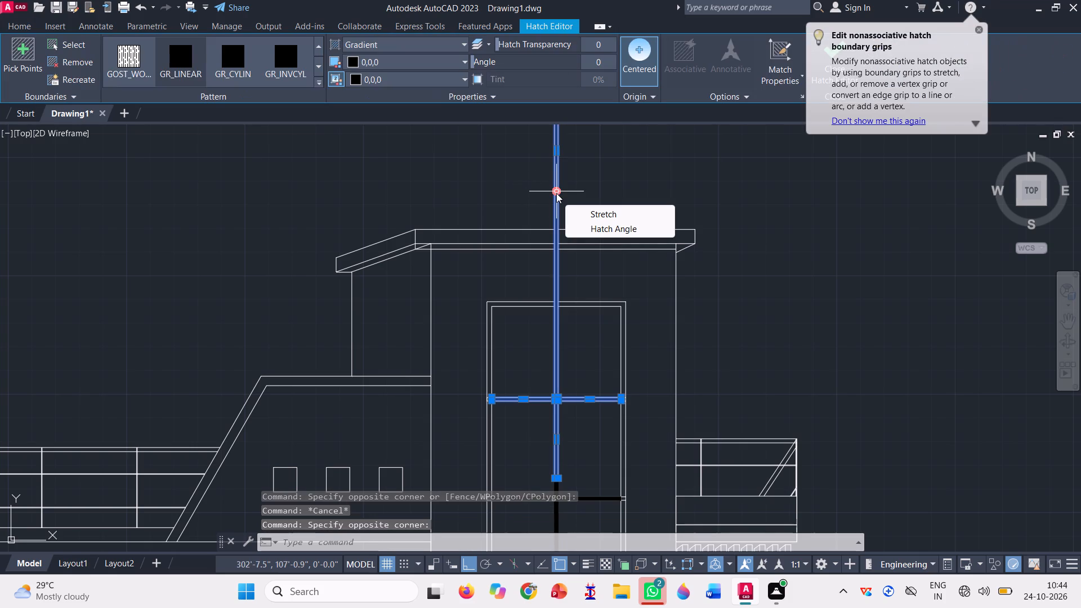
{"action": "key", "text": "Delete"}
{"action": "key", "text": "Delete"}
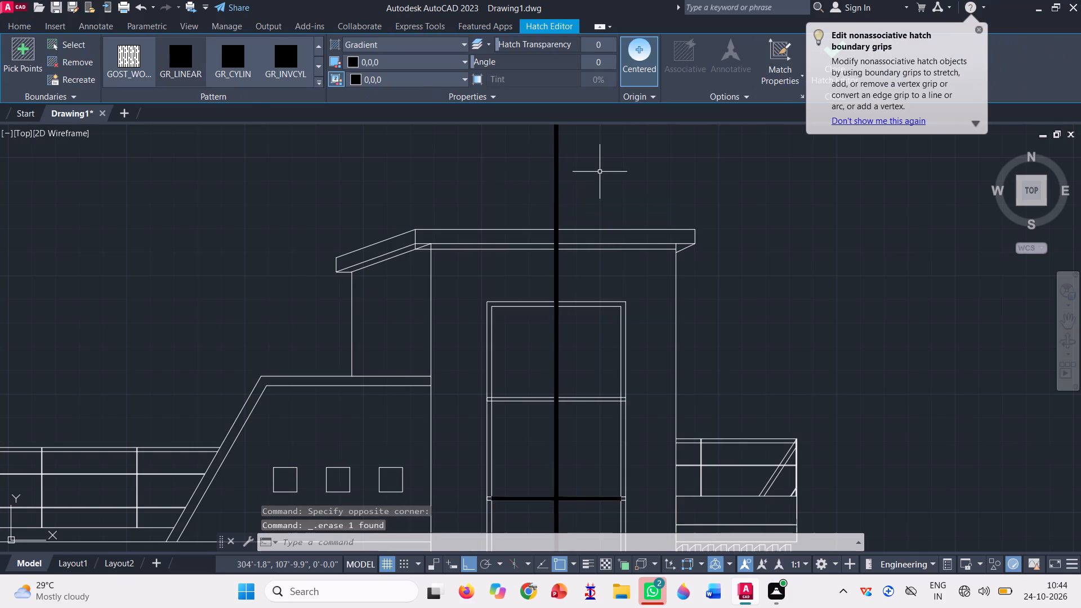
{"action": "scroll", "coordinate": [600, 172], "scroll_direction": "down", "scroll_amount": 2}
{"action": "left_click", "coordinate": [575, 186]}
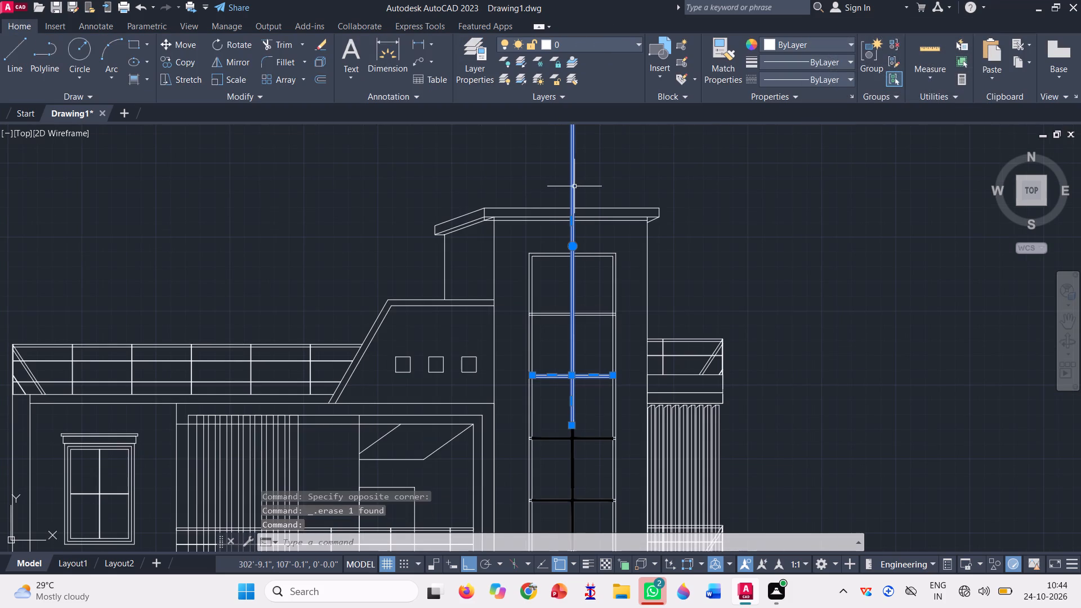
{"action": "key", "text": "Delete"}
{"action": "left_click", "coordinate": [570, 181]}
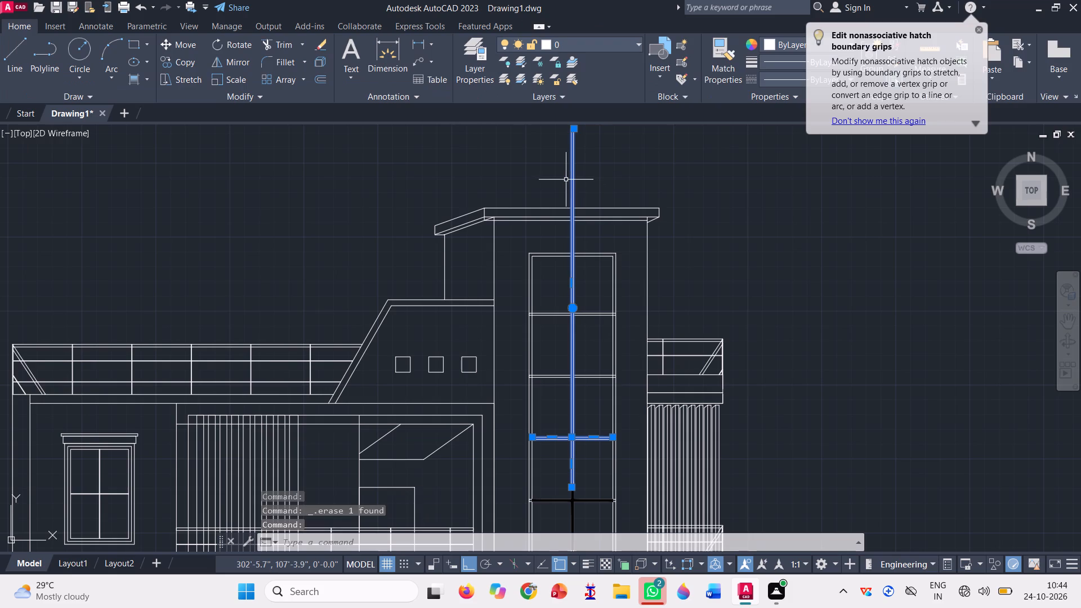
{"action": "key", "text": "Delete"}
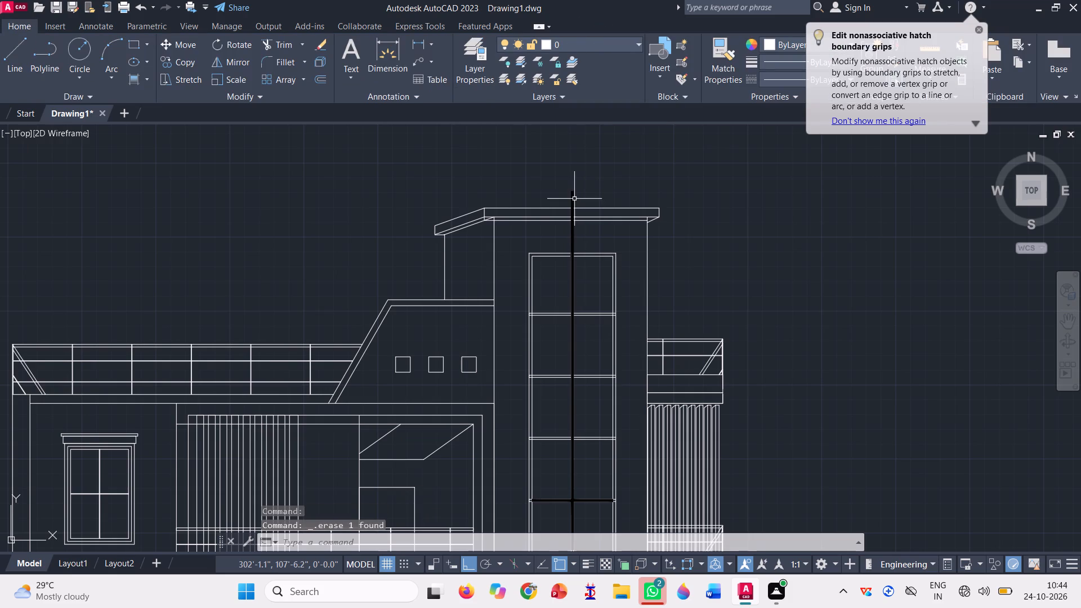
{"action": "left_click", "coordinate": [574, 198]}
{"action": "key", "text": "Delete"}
Fill both halves of the tower window's second crossbar from the bottom with a black 0,0,0 gradient.
{"action": "scroll", "coordinate": [574, 198], "scroll_direction": "down", "scroll_amount": 2}
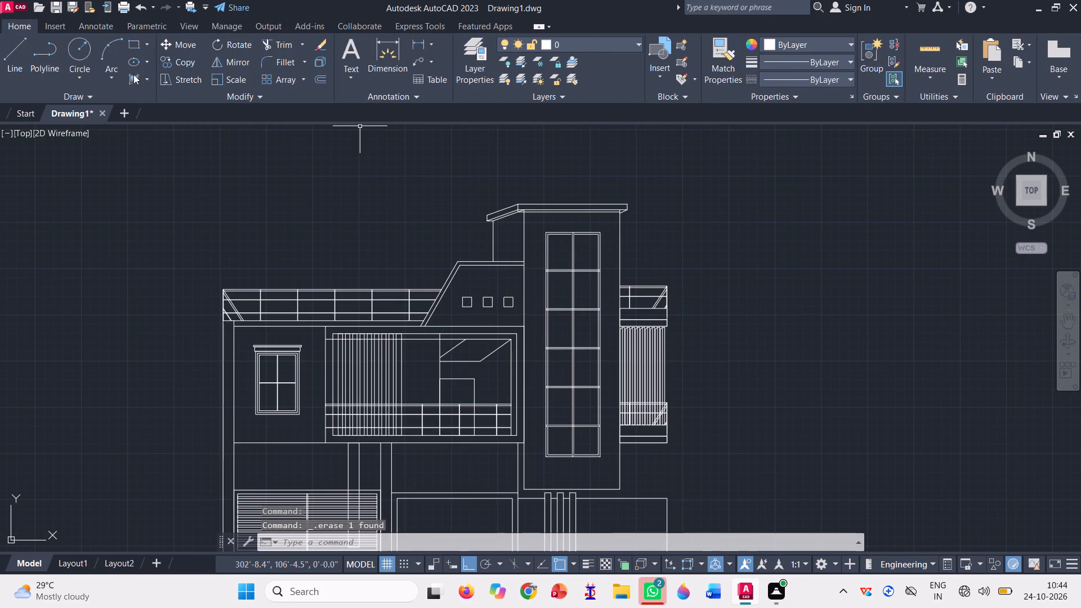
{"action": "left_click", "coordinate": [133, 74]}
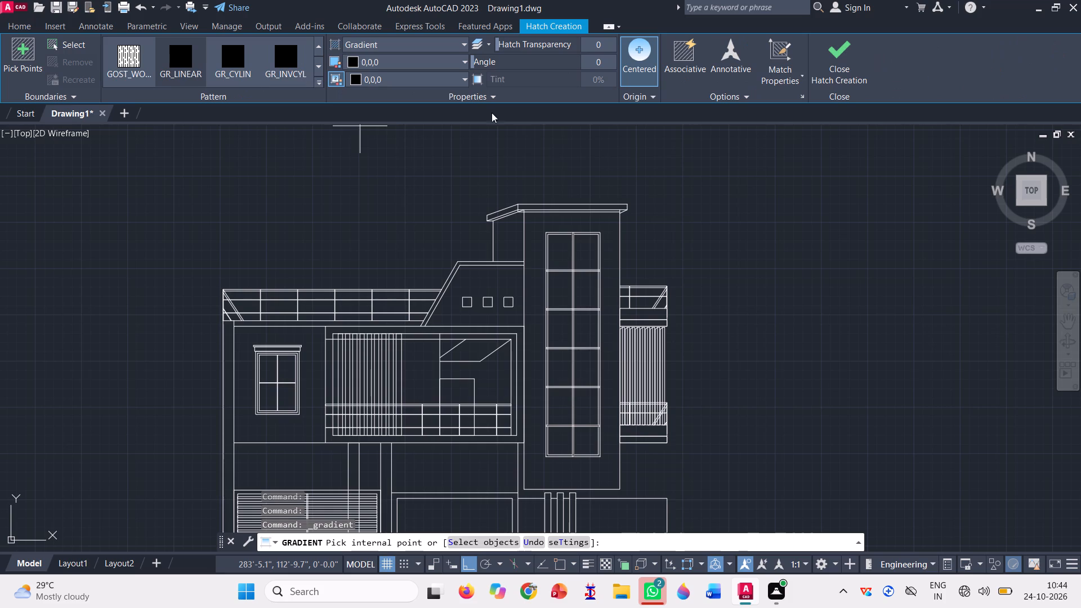
{"action": "scroll", "coordinate": [596, 430], "scroll_direction": "up", "scroll_amount": 3}
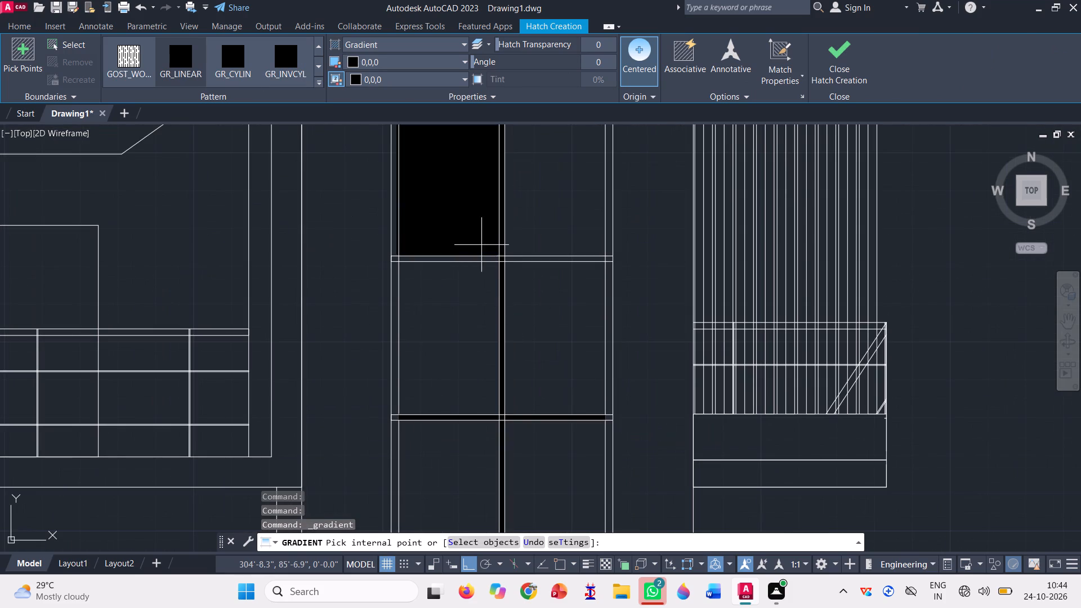
{"action": "scroll", "coordinate": [535, 406], "scroll_direction": "down", "scroll_amount": 2}
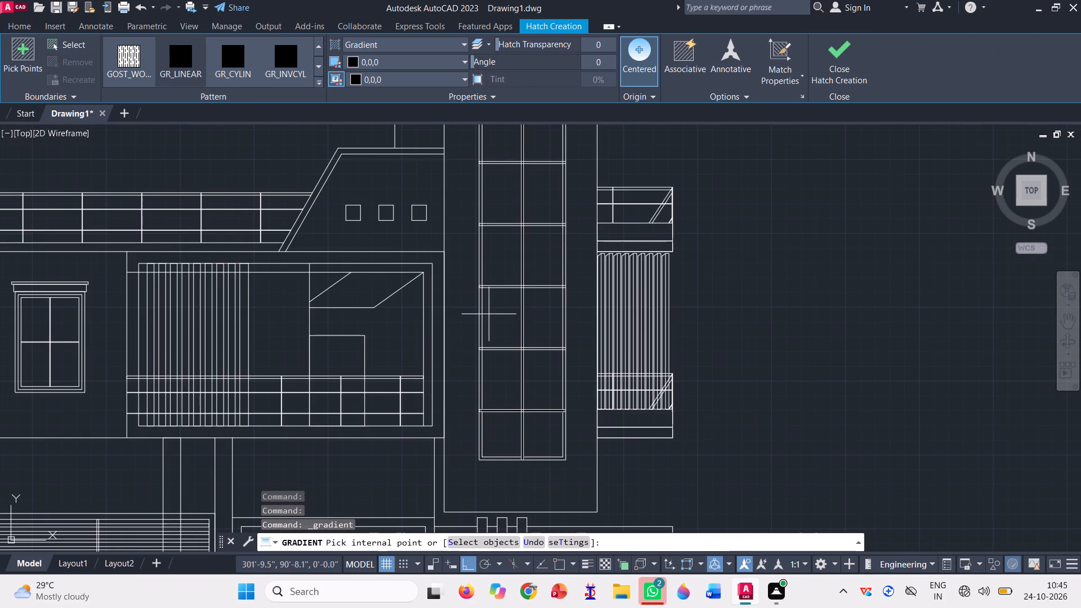
{"action": "scroll", "coordinate": [508, 369], "scroll_direction": "up", "scroll_amount": 6}
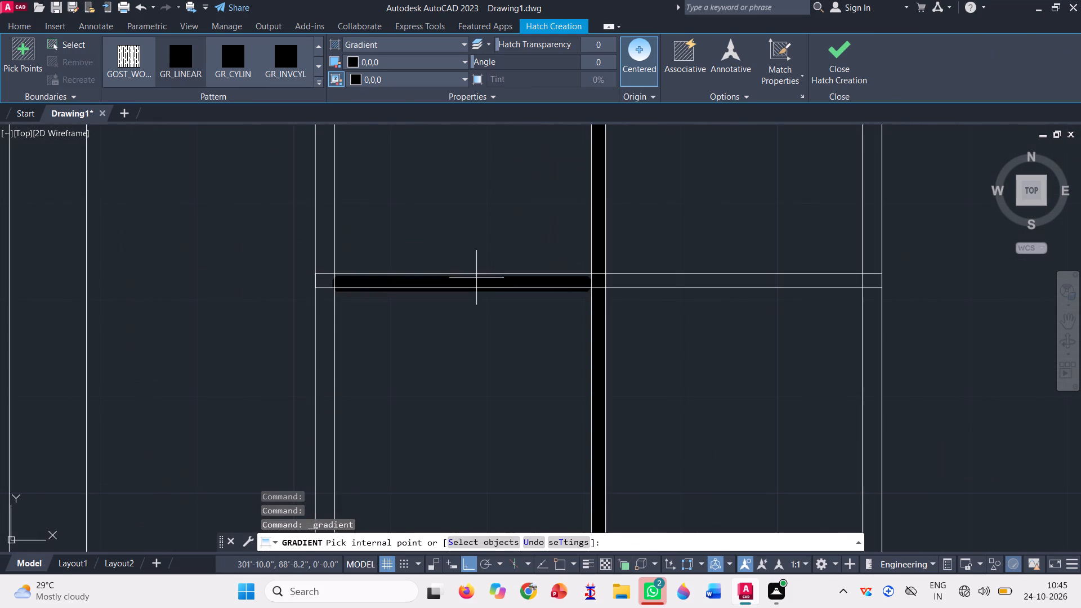
{"action": "left_click", "coordinate": [474, 276]}
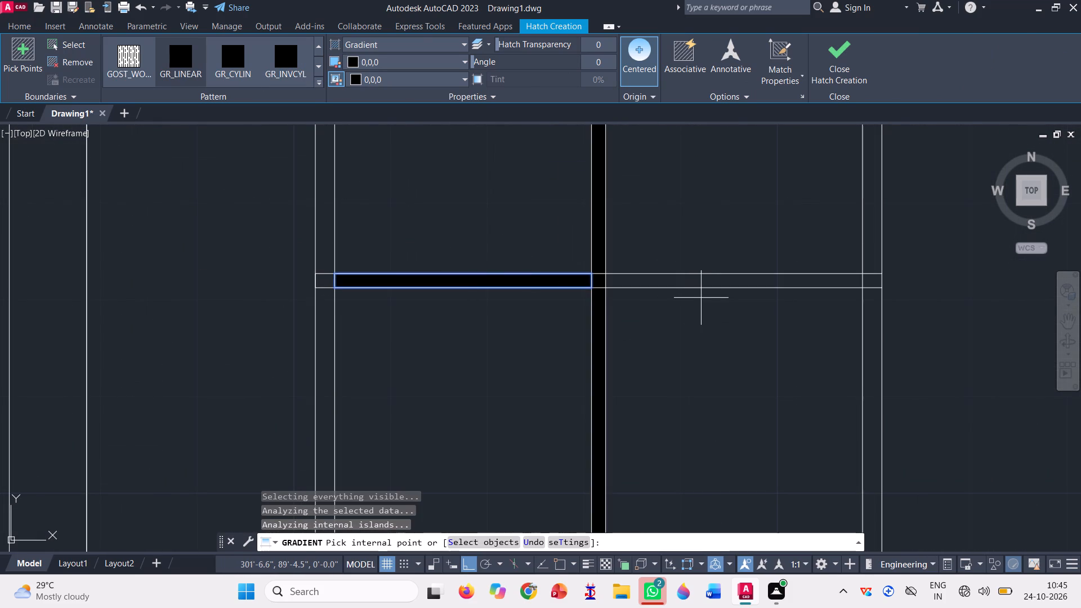
{"action": "left_click", "coordinate": [690, 282]}
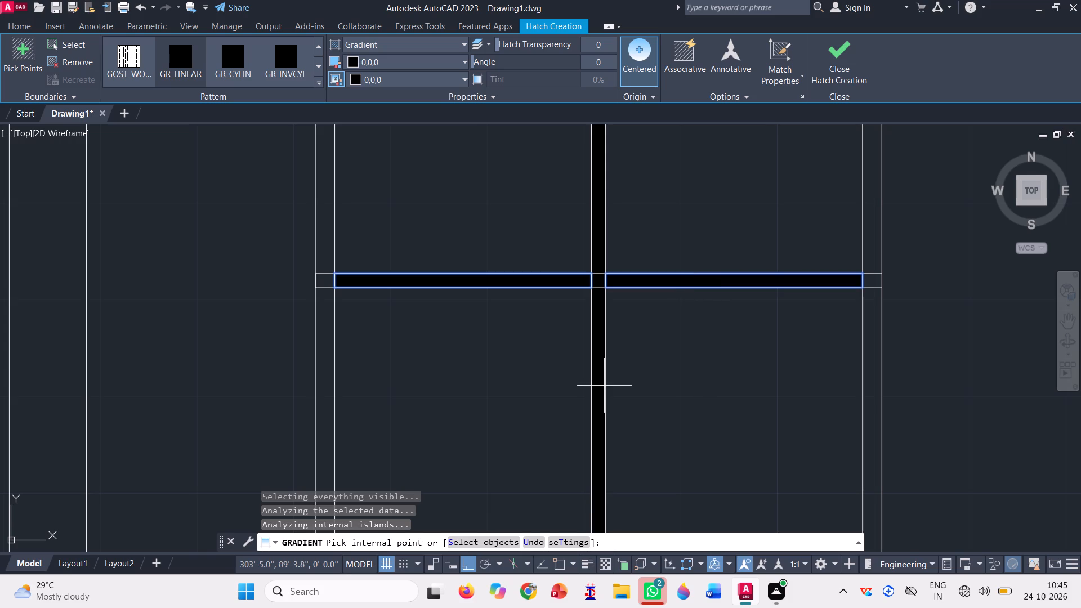
{"action": "scroll", "coordinate": [604, 386], "scroll_direction": "down", "scroll_amount": 3}
{"action": "key", "text": "space"}
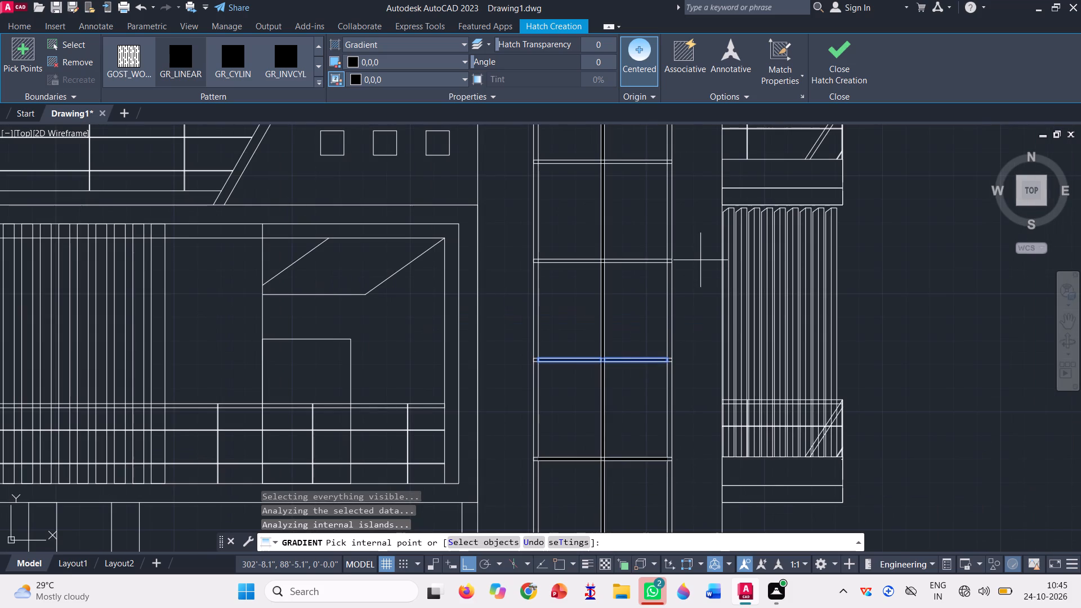
Copy the second crossbar's gradient fill from its inner lower-left corner to the matching corner of the tower window's third crossbar from the bottom.
{"action": "type", "text": "co"}
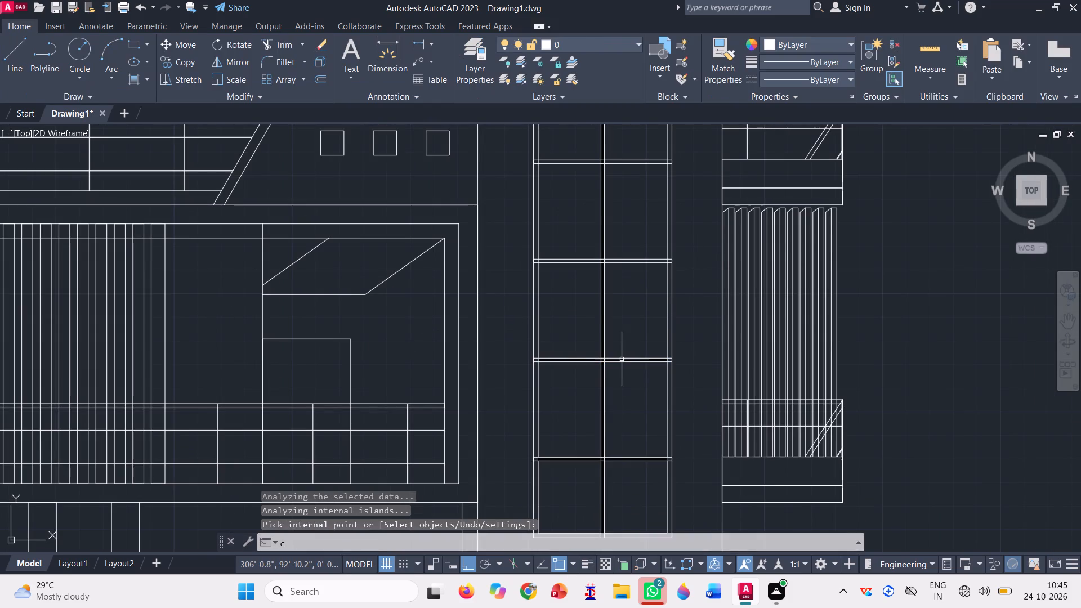
{"action": "key", "text": "space"}
{"action": "scroll", "coordinate": [626, 359], "scroll_direction": "up", "scroll_amount": 3}
{"action": "scroll", "coordinate": [574, 357], "scroll_direction": "up", "scroll_amount": 3}
{"action": "left_click", "coordinate": [565, 386]}
{"action": "left_click", "coordinate": [399, 389]}
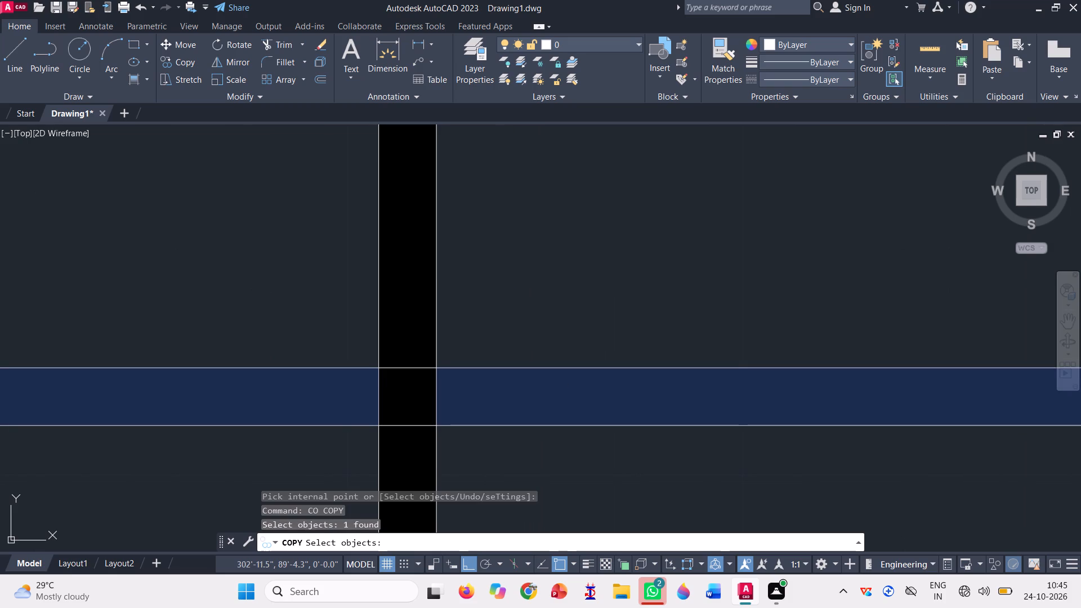
{"action": "scroll", "coordinate": [561, 402], "scroll_direction": "down", "scroll_amount": 2}
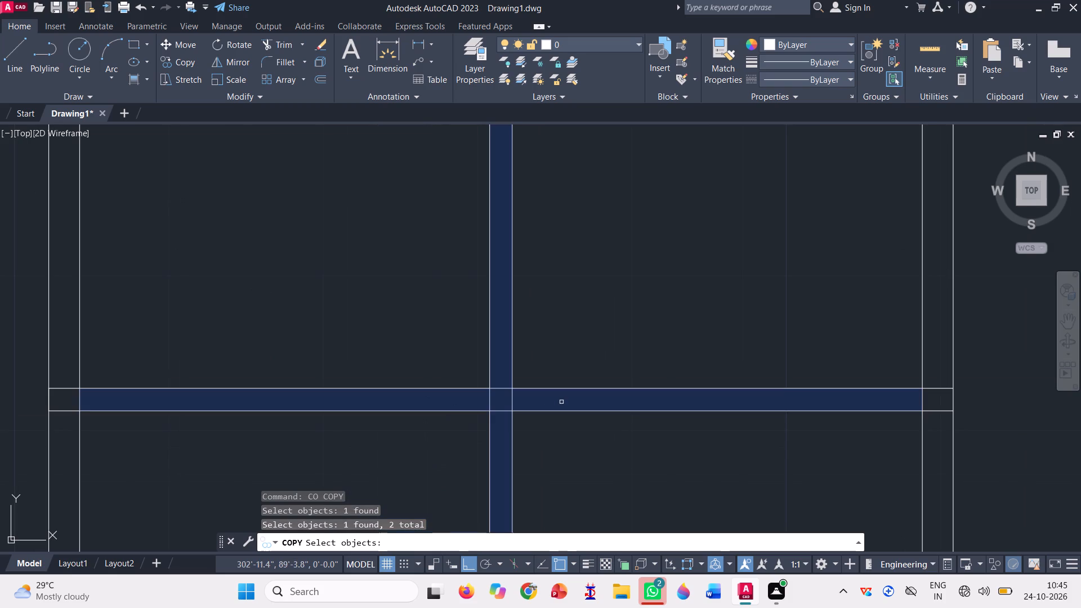
{"action": "key", "text": "ctrl+z"}
{"action": "scroll", "coordinate": [693, 401], "scroll_direction": "down", "scroll_amount": 1}
{"action": "key", "text": "space"}
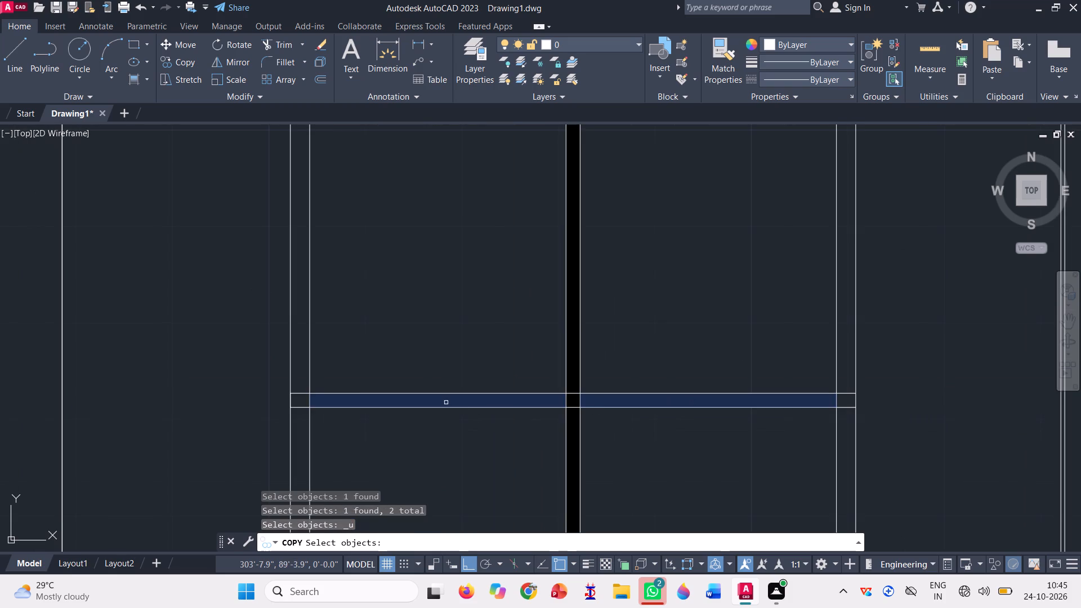
{"action": "left_click", "coordinate": [309, 410]}
{"action": "scroll", "coordinate": [517, 420], "scroll_direction": "down", "scroll_amount": 2}
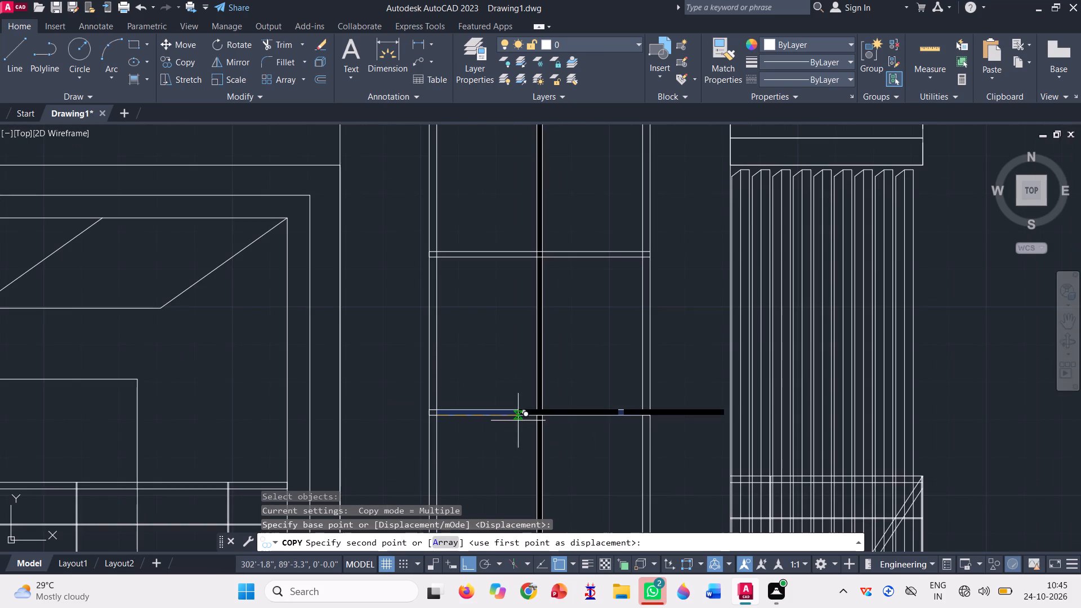
{"action": "scroll", "coordinate": [459, 244], "scroll_direction": "up", "scroll_amount": 3}
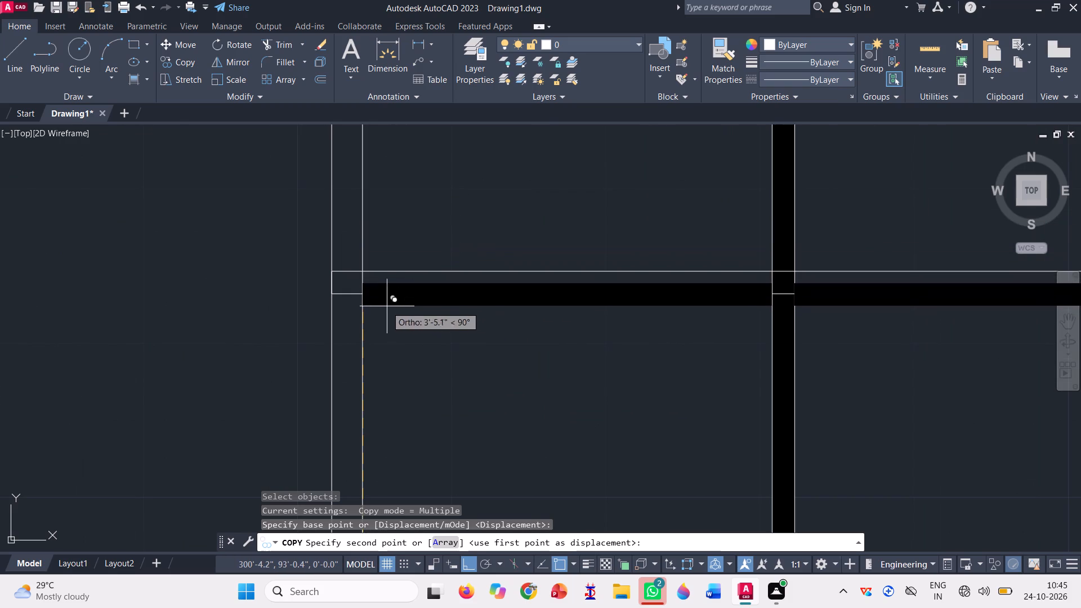
{"action": "left_click", "coordinate": [362, 294]}
Place further copies of the crossbar fill on the tower window's fourth and fifth crossbars from the bottom, and finish copying.
{"action": "scroll", "coordinate": [428, 375], "scroll_direction": "down", "scroll_amount": 2}
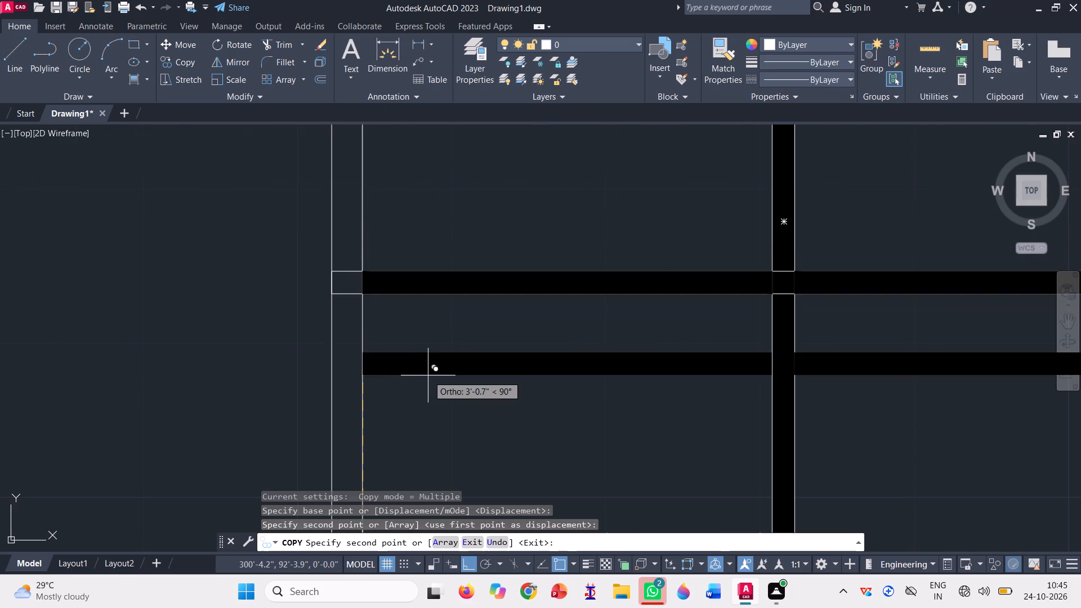
{"action": "scroll", "coordinate": [428, 375], "scroll_direction": "down", "scroll_amount": 2}
{"action": "scroll", "coordinate": [426, 280], "scroll_direction": "up", "scroll_amount": 3}
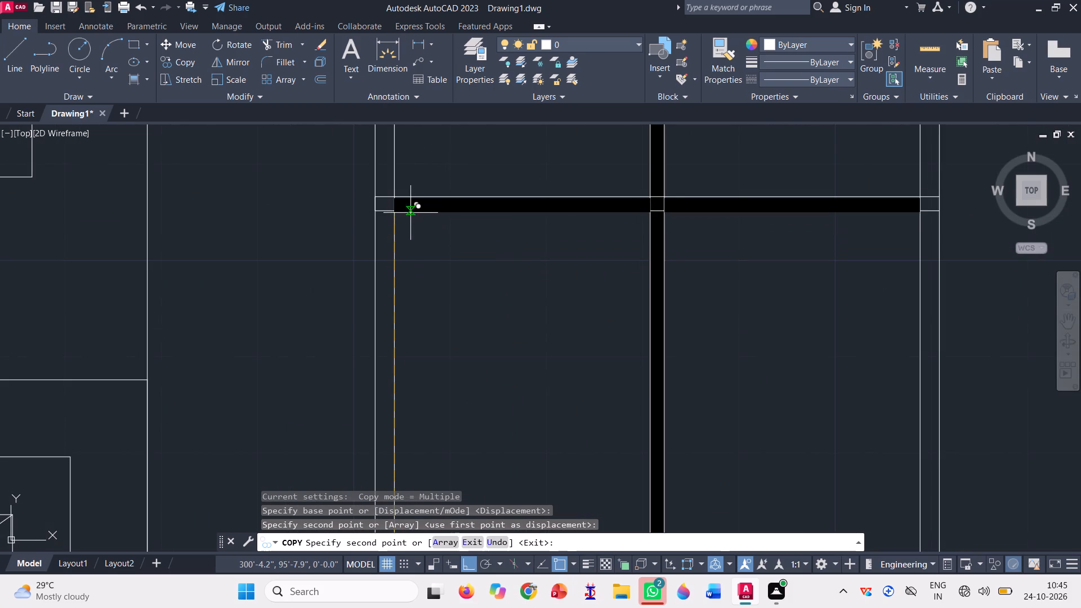
{"action": "left_click", "coordinate": [396, 213]}
{"action": "scroll", "coordinate": [431, 296], "scroll_direction": "down", "scroll_amount": 2}
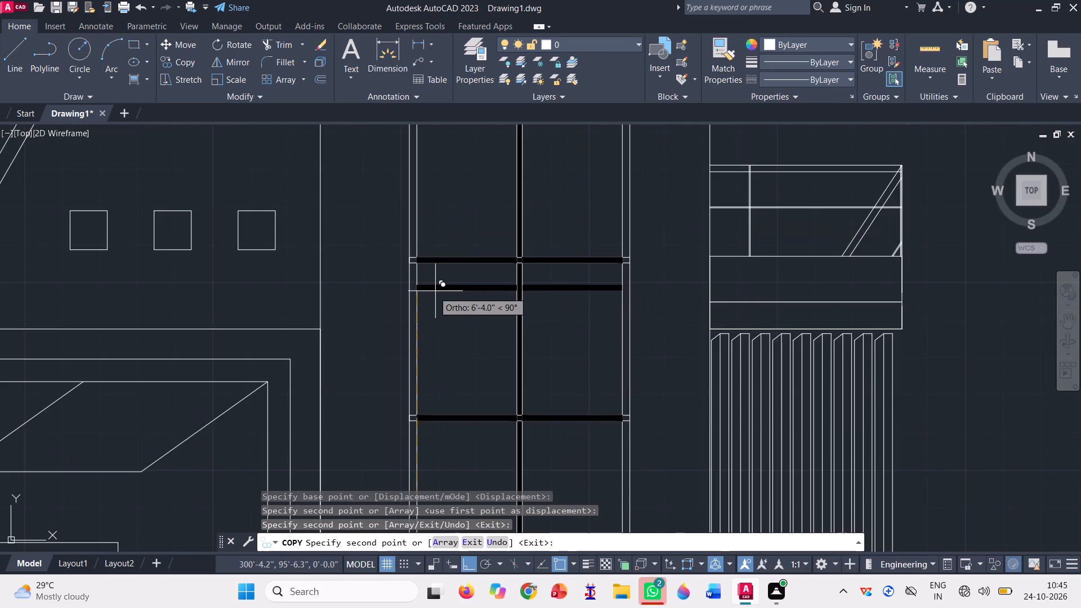
{"action": "scroll", "coordinate": [435, 291], "scroll_direction": "down", "scroll_amount": 2}
{"action": "scroll", "coordinate": [443, 189], "scroll_direction": "up", "scroll_amount": 3}
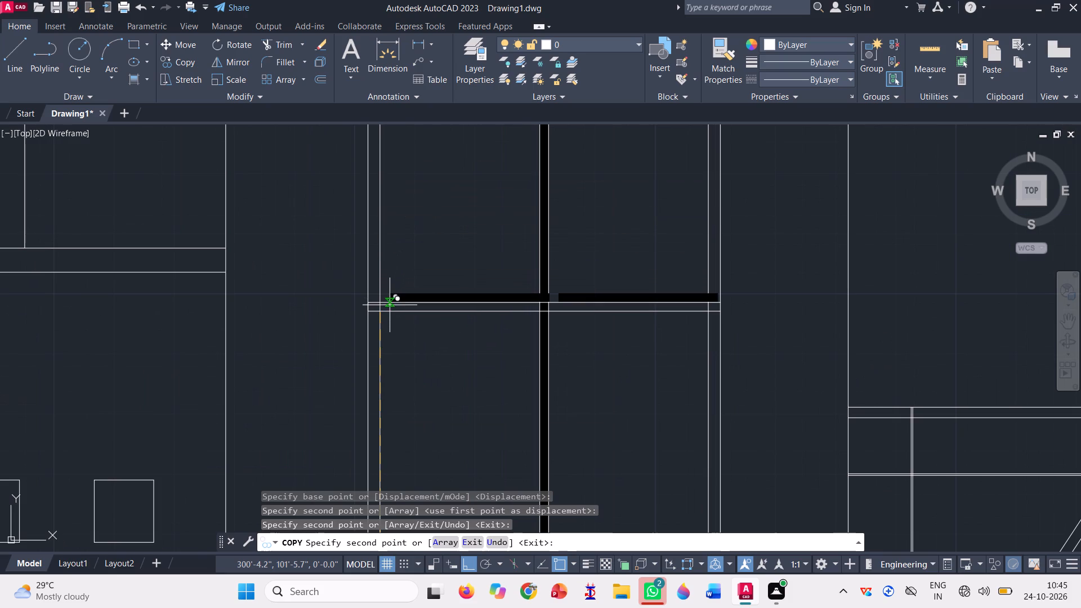
{"action": "left_click", "coordinate": [381, 307]}
{"action": "scroll", "coordinate": [425, 354], "scroll_direction": "down", "scroll_amount": 2}
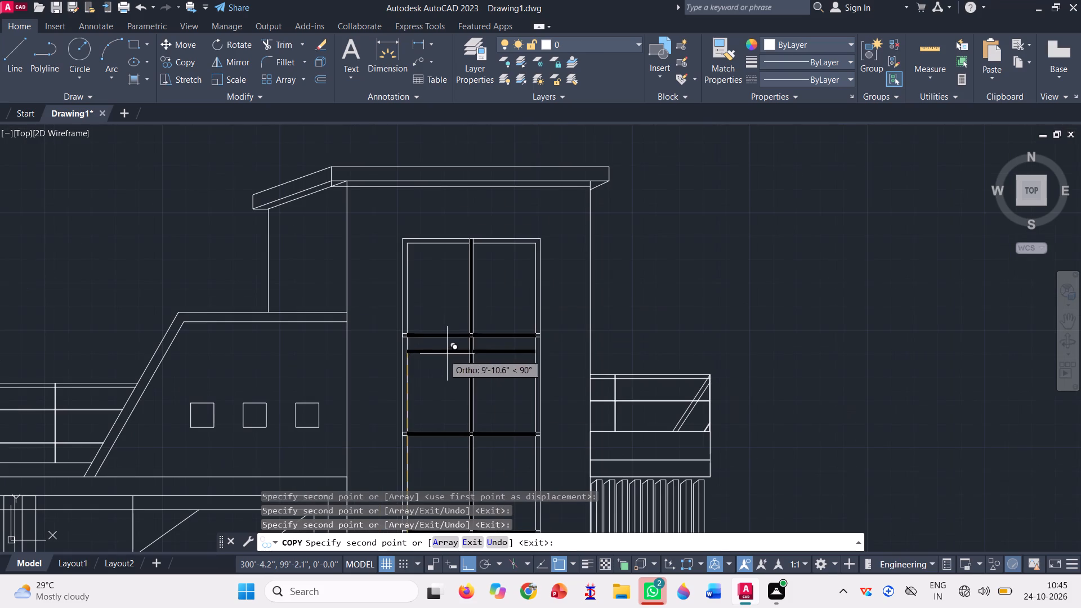
{"action": "key", "text": "space"}
Move the tower window's five black mullion and crossbar fills onto the coloured elevation, using the upper-left tip of the sloping roof slab as the reference point.
{"action": "key", "text": "c"}
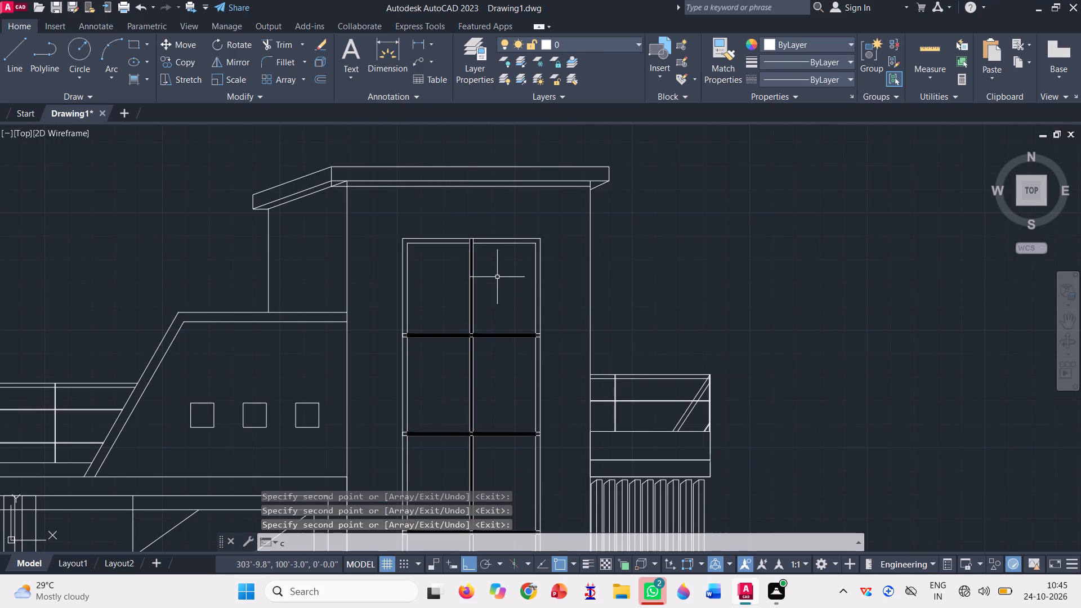
{"action": "key", "text": "BackSpace"}
{"action": "type", "text": "m"}
{"action": "key", "text": "space"}
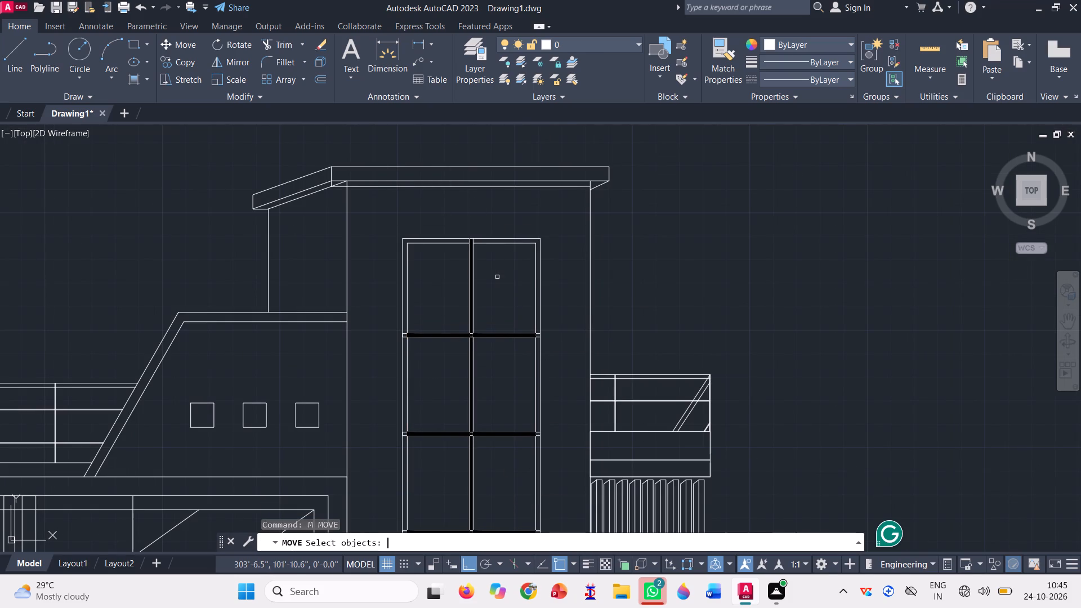
{"action": "scroll", "coordinate": [471, 248], "scroll_direction": "up", "scroll_amount": 7}
{"action": "left_click", "coordinate": [443, 233]}
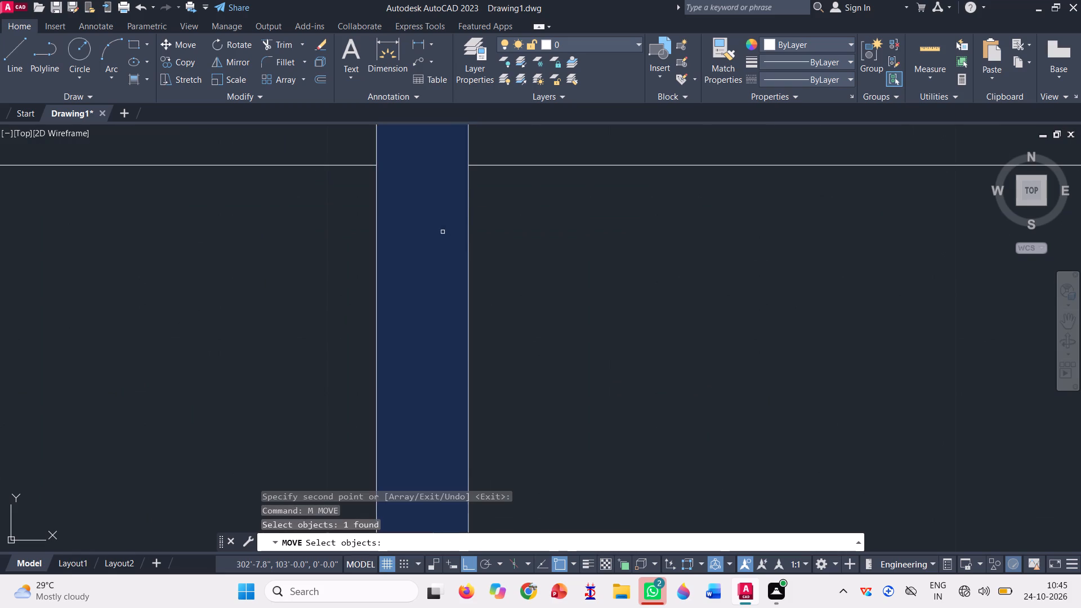
{"action": "scroll", "coordinate": [461, 253], "scroll_direction": "down", "scroll_amount": 8}
{"action": "scroll", "coordinate": [498, 299], "scroll_direction": "up", "scroll_amount": 3}
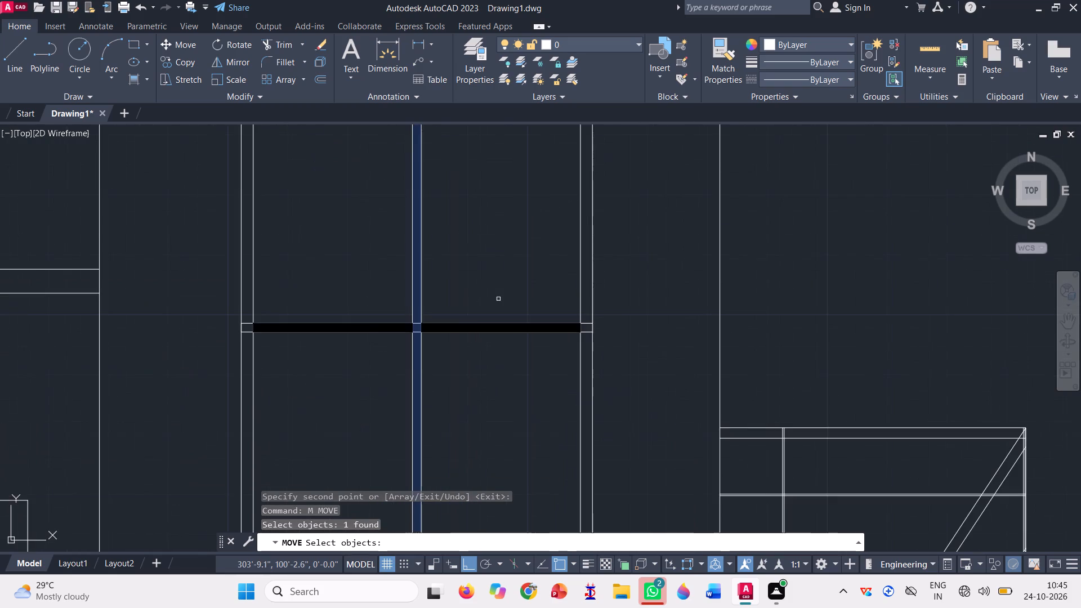
{"action": "scroll", "coordinate": [476, 316], "scroll_direction": "up", "scroll_amount": 4}
{"action": "left_click", "coordinate": [488, 385]}
{"action": "scroll", "coordinate": [607, 278], "scroll_direction": "down", "scroll_amount": 3}
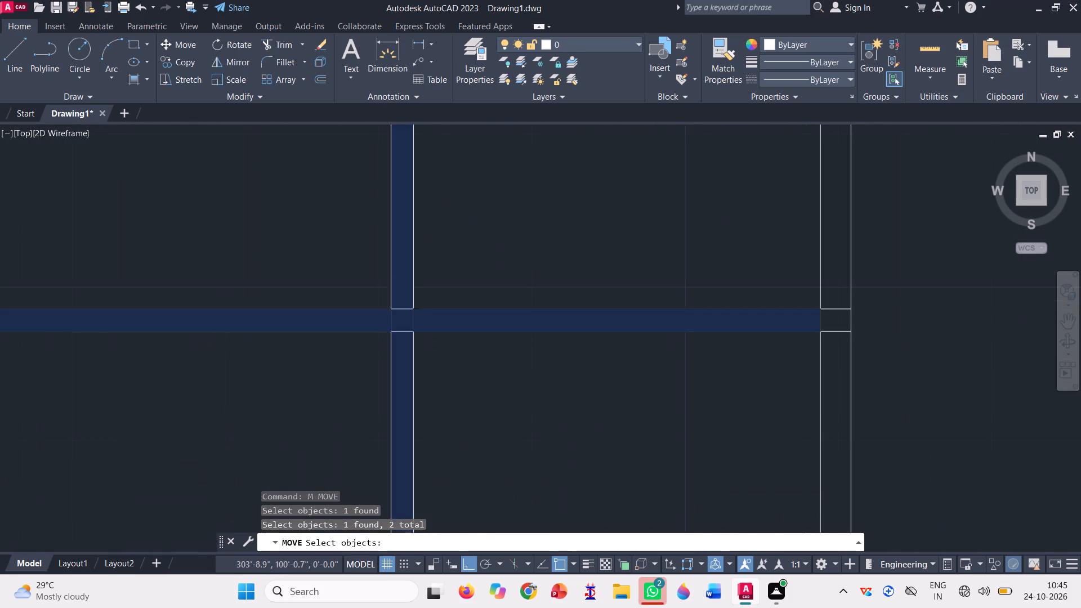
{"action": "scroll", "coordinate": [607, 276], "scroll_direction": "down", "scroll_amount": 5}
{"action": "scroll", "coordinate": [579, 314], "scroll_direction": "up", "scroll_amount": 7}
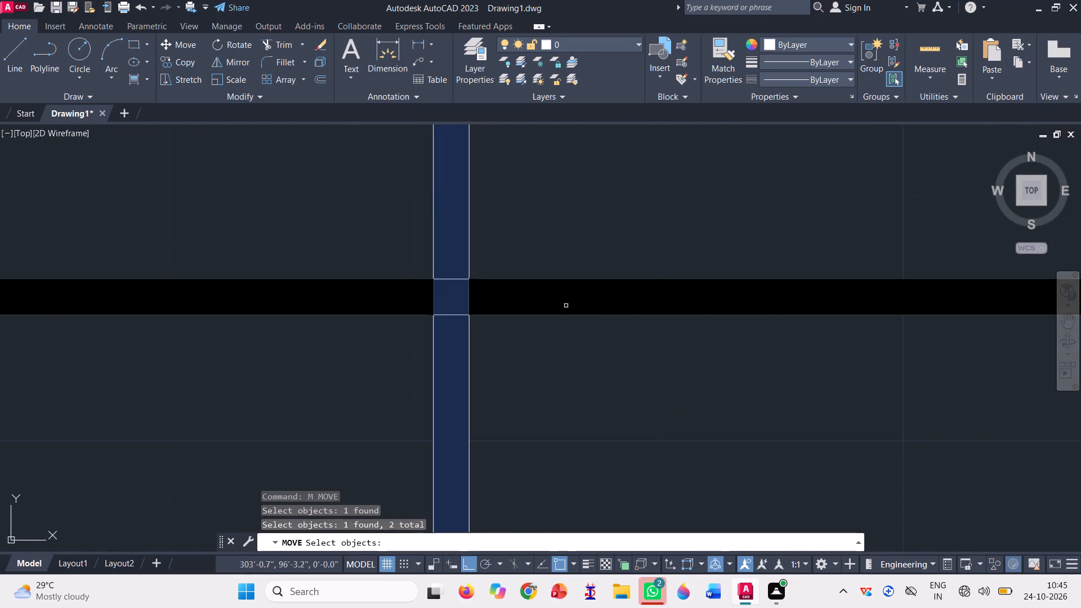
{"action": "left_click", "coordinate": [564, 300]}
{"action": "scroll", "coordinate": [525, 270], "scroll_direction": "down", "scroll_amount": 6}
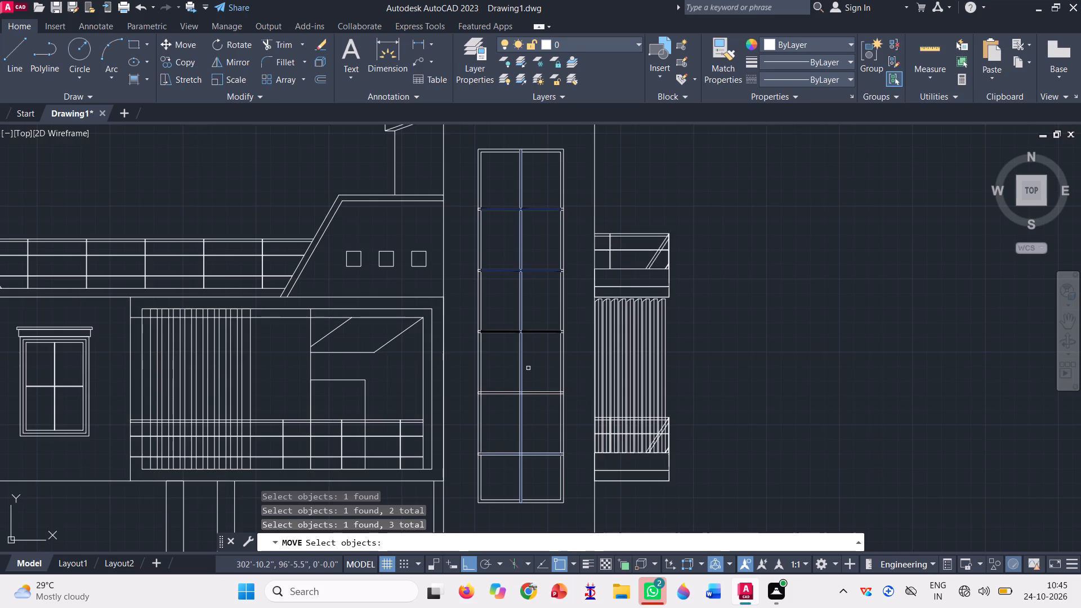
{"action": "scroll", "coordinate": [528, 368], "scroll_direction": "up", "scroll_amount": 2}
{"action": "scroll", "coordinate": [532, 290], "scroll_direction": "up", "scroll_amount": 4}
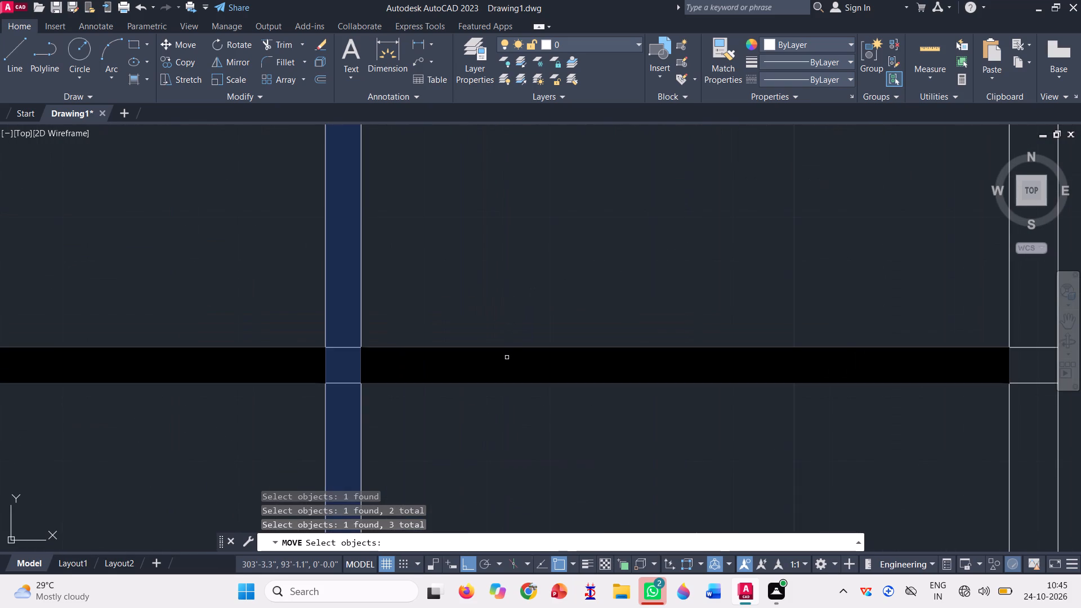
{"action": "left_click", "coordinate": [506, 357]}
{"action": "scroll", "coordinate": [511, 259], "scroll_direction": "down", "scroll_amount": 5}
{"action": "scroll", "coordinate": [526, 367], "scroll_direction": "up", "scroll_amount": 3}
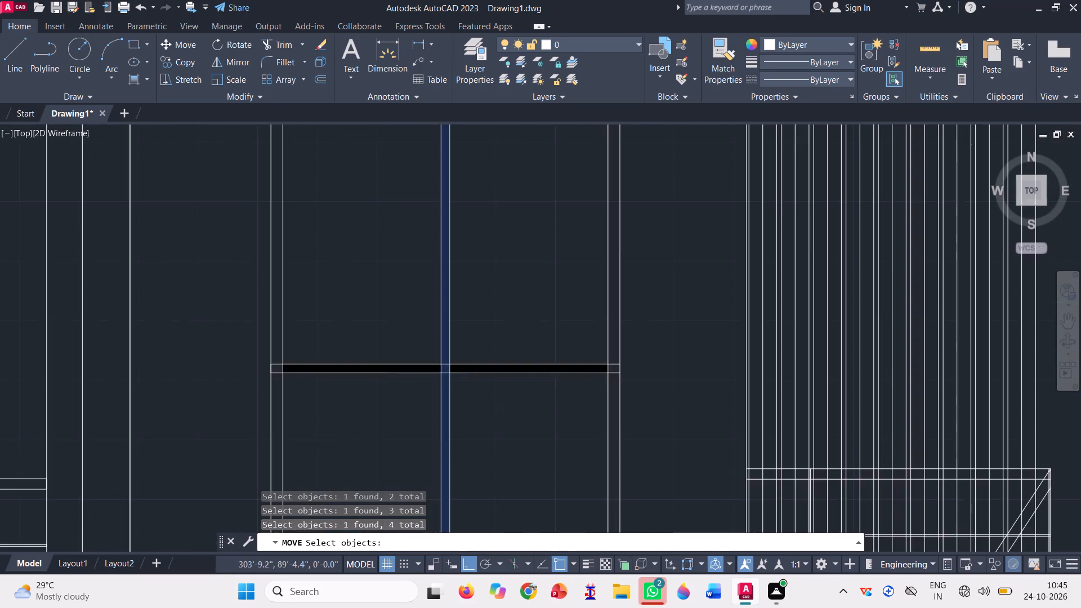
{"action": "scroll", "coordinate": [526, 366], "scroll_direction": "up", "scroll_amount": 3}
{"action": "left_click", "coordinate": [498, 378]}
{"action": "scroll", "coordinate": [540, 313], "scroll_direction": "down", "scroll_amount": 5}
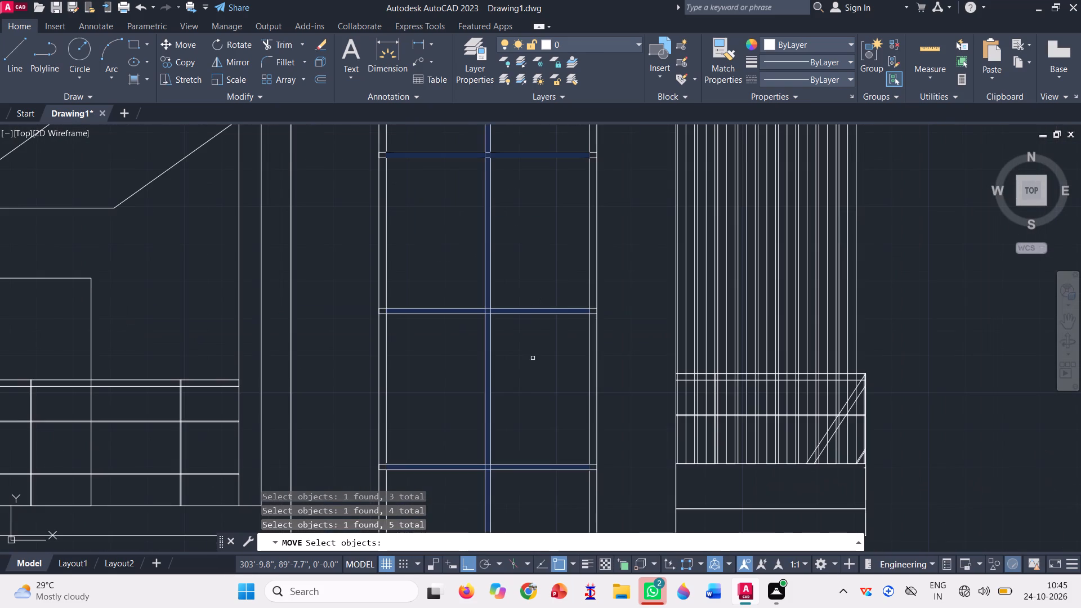
{"action": "scroll", "coordinate": [537, 403], "scroll_direction": "down", "scroll_amount": 2}
{"action": "key", "text": "space"}
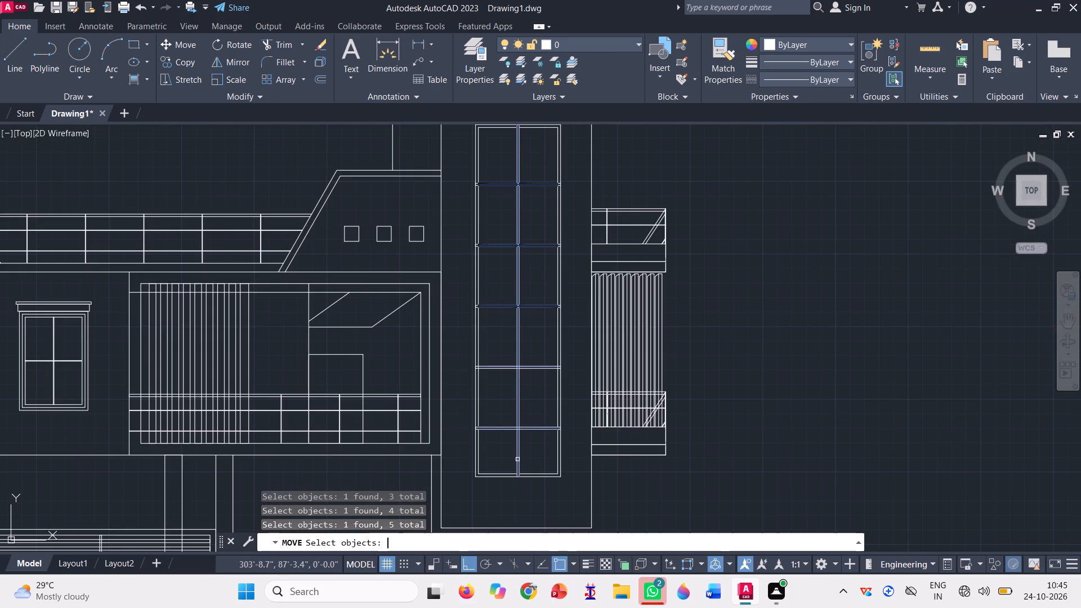
{"action": "scroll", "coordinate": [524, 527], "scroll_direction": "down", "scroll_amount": 1}
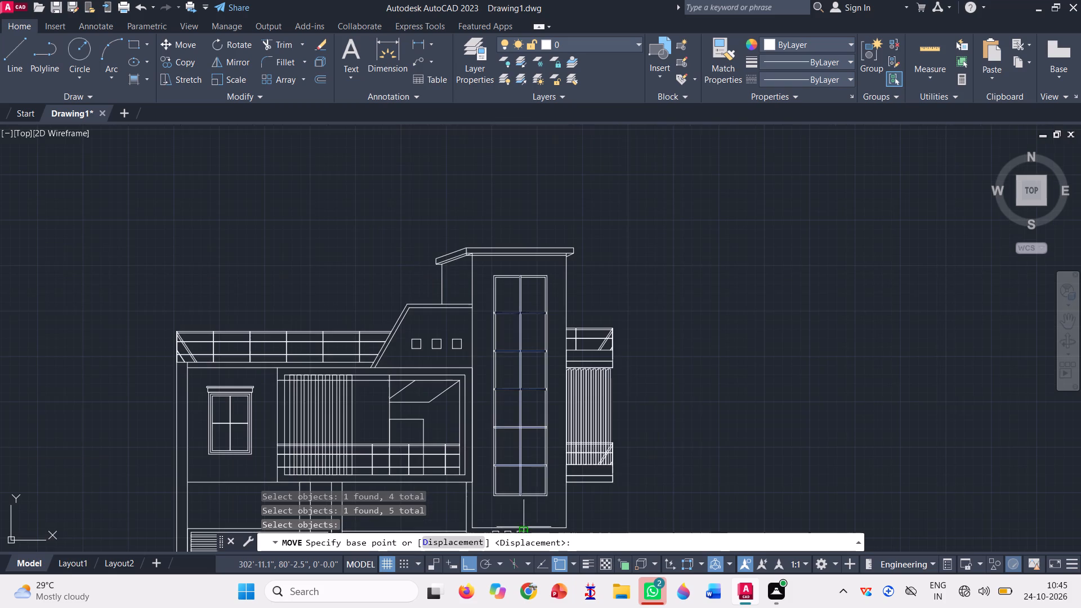
{"action": "scroll", "coordinate": [438, 265], "scroll_direction": "up", "scroll_amount": 3}
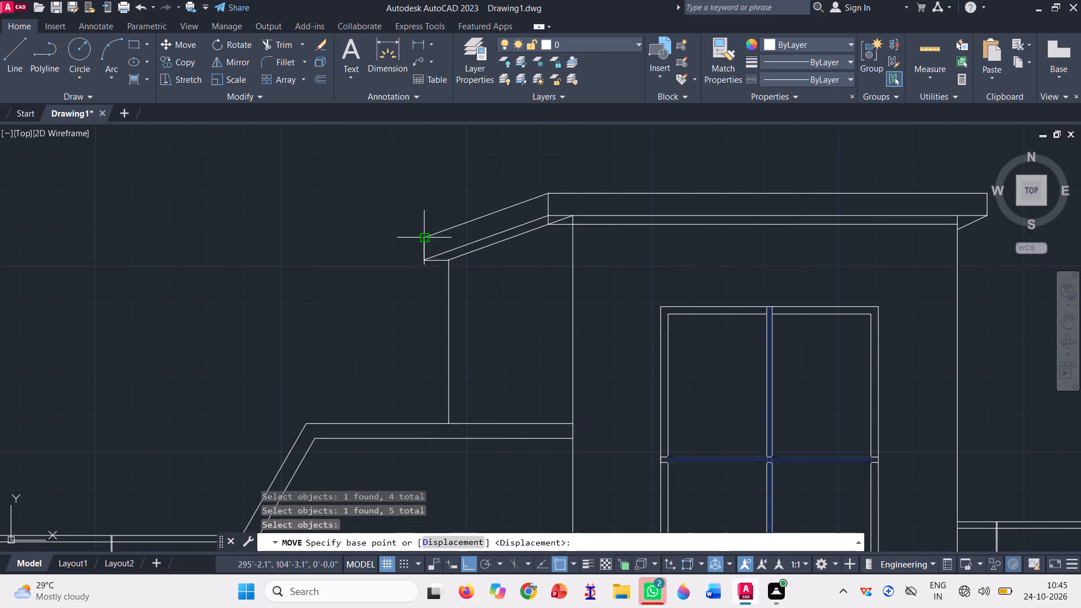
{"action": "left_click", "coordinate": [426, 237]}
{"action": "scroll", "coordinate": [711, 284], "scroll_direction": "down", "scroll_amount": 3}
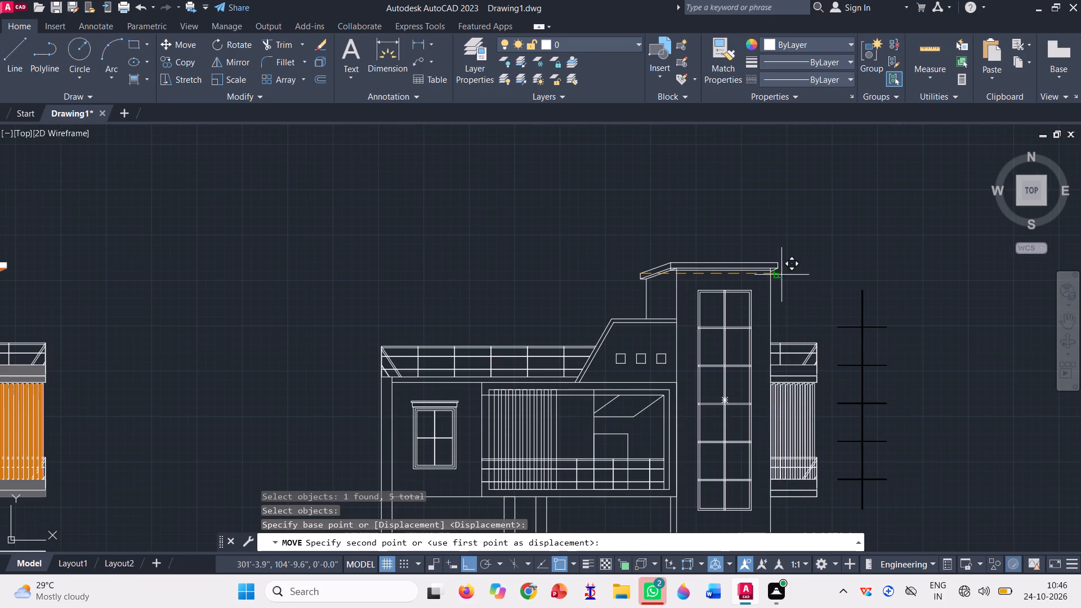
{"action": "scroll", "coordinate": [630, 261], "scroll_direction": "down", "scroll_amount": 2}
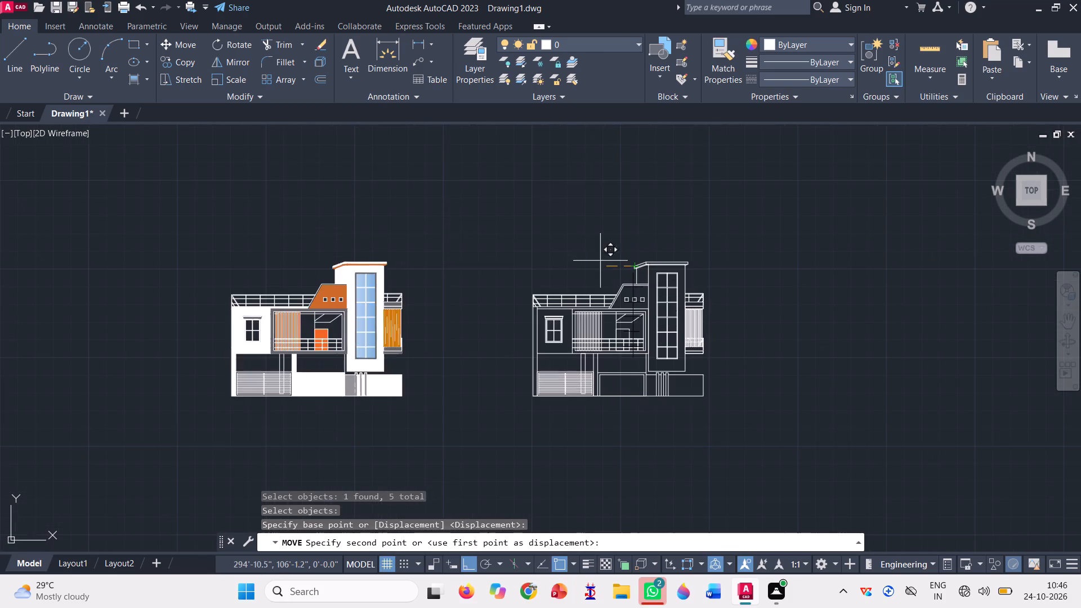
{"action": "scroll", "coordinate": [312, 256], "scroll_direction": "up", "scroll_amount": 3}
{"action": "scroll", "coordinate": [373, 280], "scroll_direction": "up", "scroll_amount": 3}
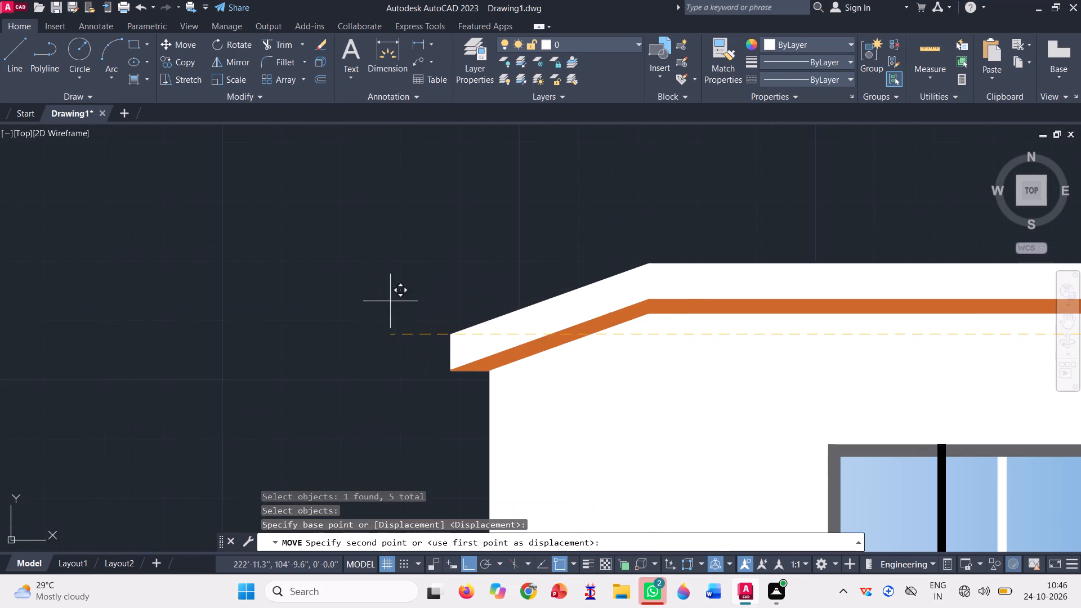
{"action": "left_click", "coordinate": [452, 338]}
{"action": "scroll", "coordinate": [445, 306], "scroll_direction": "down", "scroll_amount": 1}
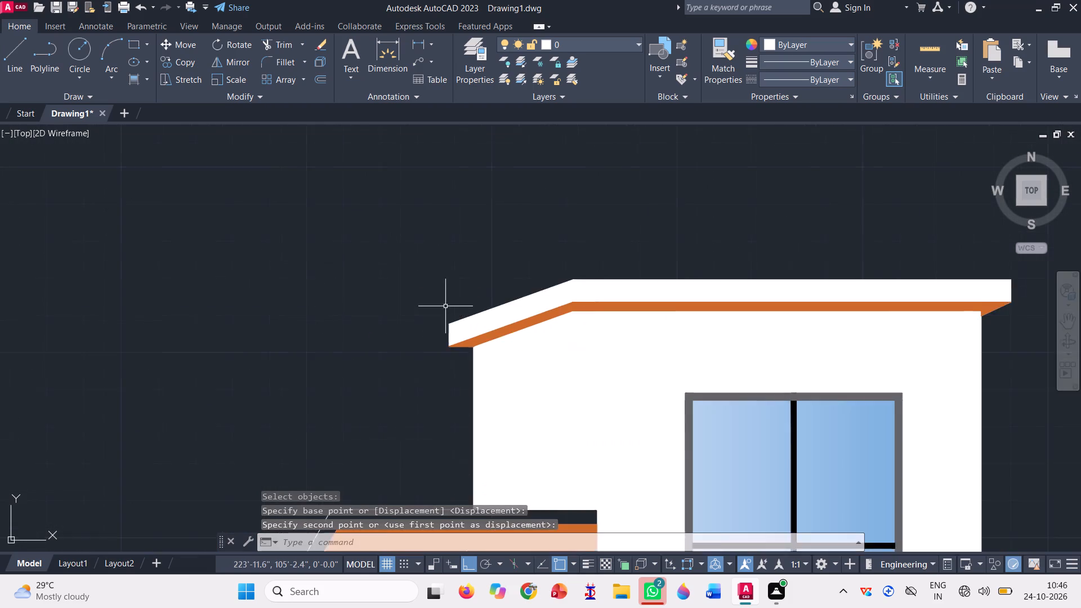
{"action": "scroll", "coordinate": [445, 306], "scroll_direction": "down", "scroll_amount": 3}
{"action": "scroll", "coordinate": [525, 272], "scroll_direction": "down", "scroll_amount": 1}
{"action": "key", "text": "space"}
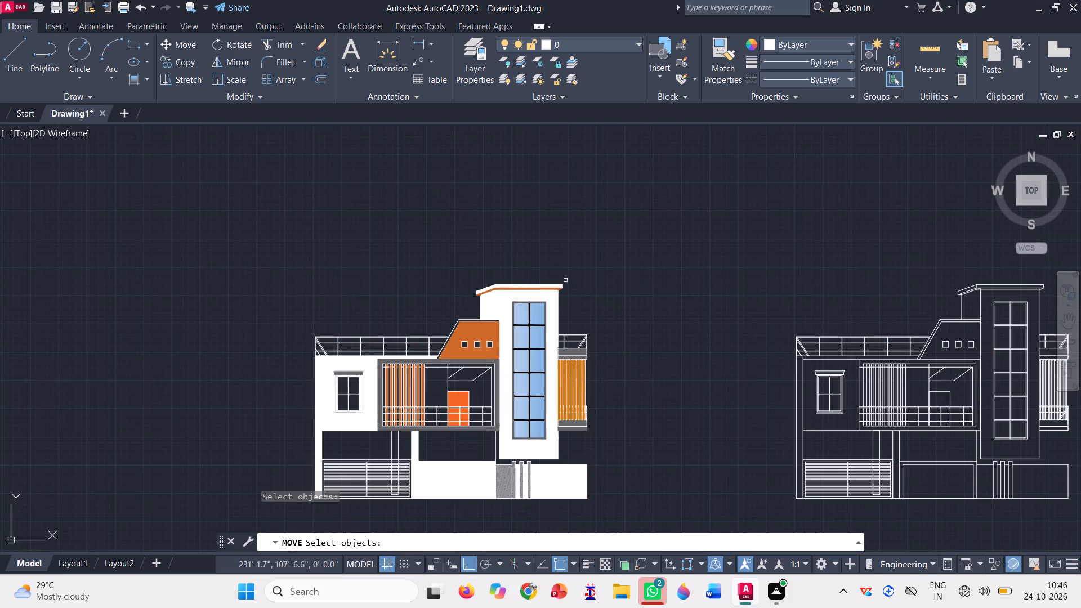
{"action": "scroll", "coordinate": [497, 271], "scroll_direction": "down", "scroll_amount": 1}
{"action": "key", "text": "Escape"}
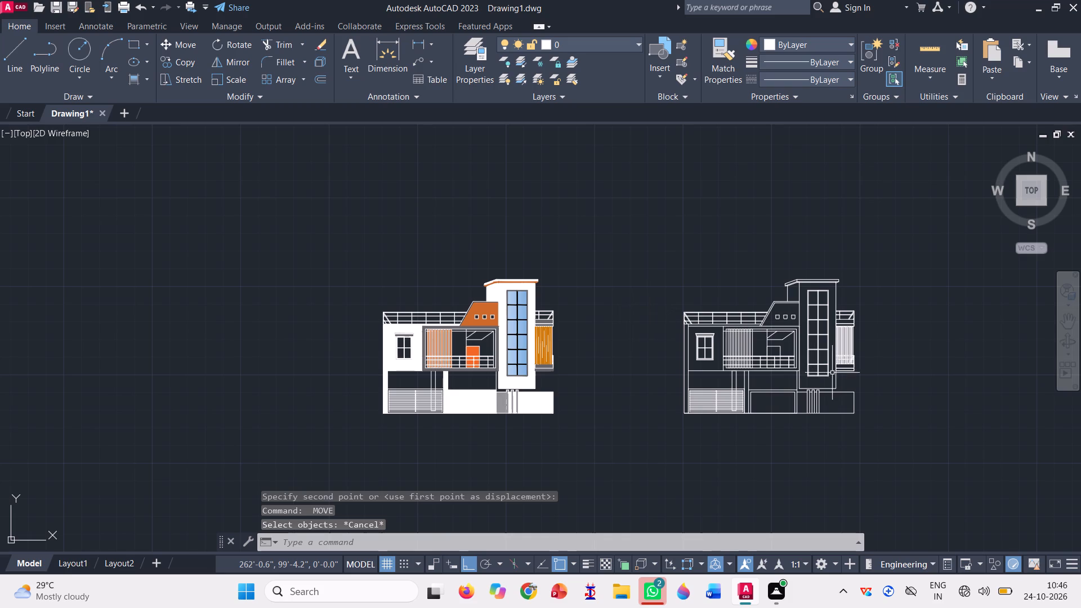
Start a black 0,0,0 gradient fill on the small four-pane window's mullion and surrounding frame in the line elevation.
{"action": "left_click", "coordinate": [133, 76]}
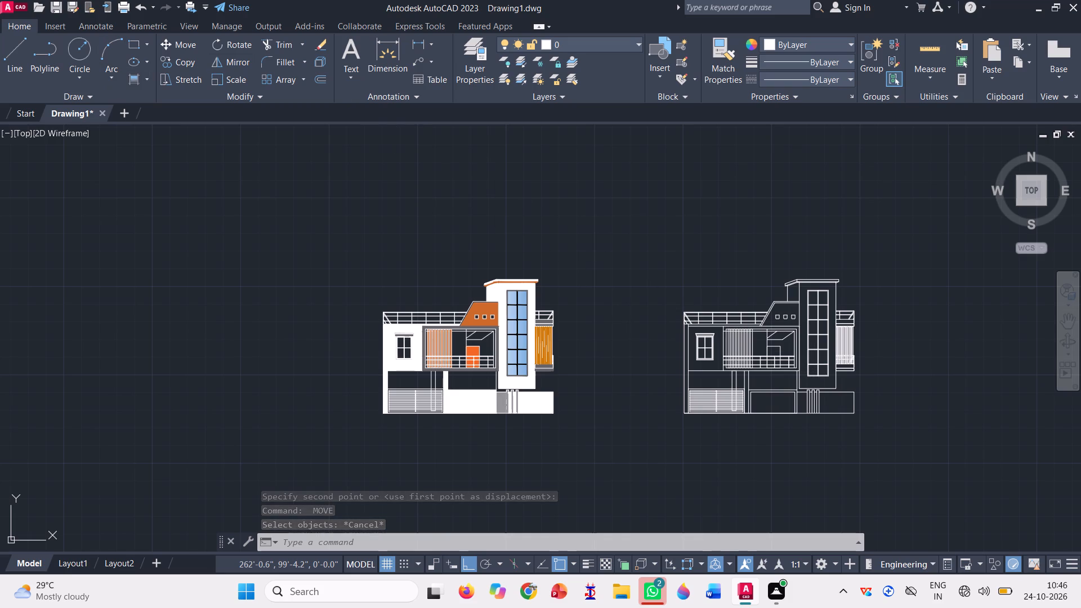
{"action": "scroll", "coordinate": [730, 347], "scroll_direction": "up", "scroll_amount": 3}
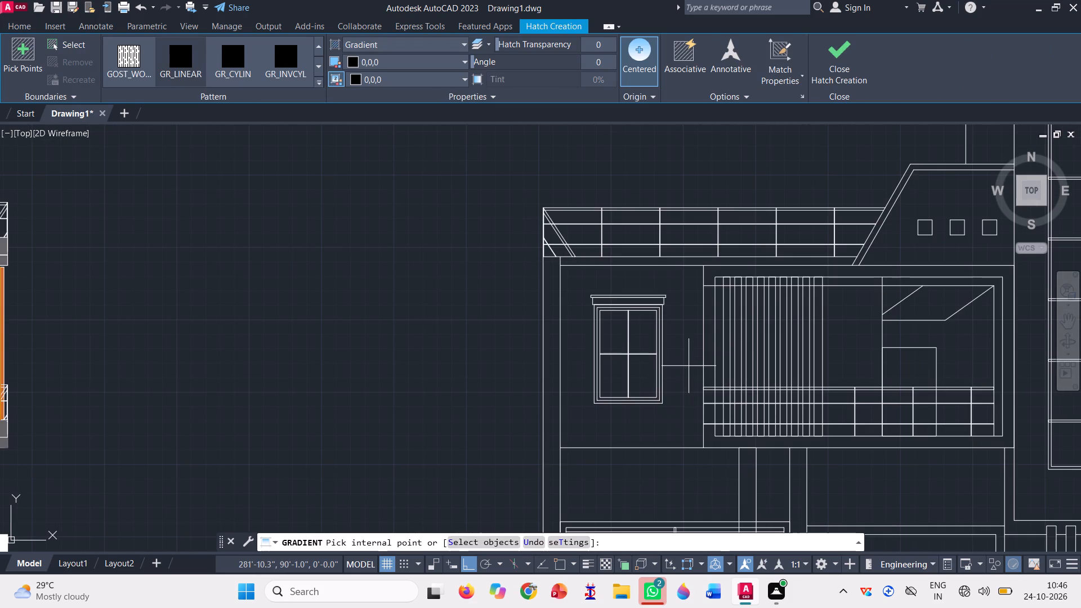
{"action": "scroll", "coordinate": [672, 375], "scroll_direction": "up", "scroll_amount": 3}
{"action": "scroll", "coordinate": [629, 339], "scroll_direction": "up", "scroll_amount": 3}
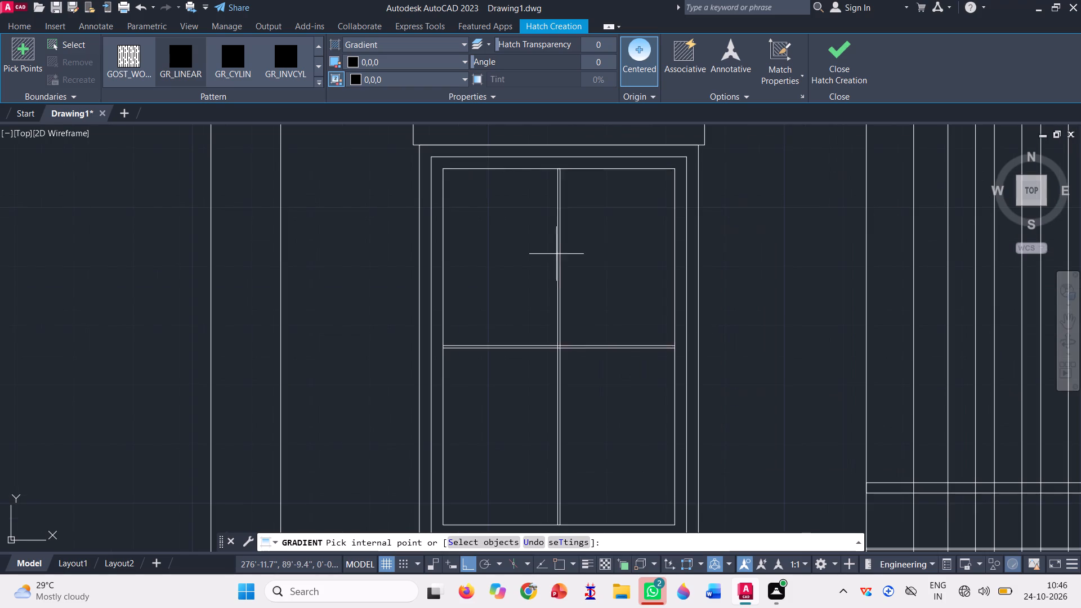
{"action": "scroll", "coordinate": [556, 252], "scroll_direction": "up", "scroll_amount": 7}
{"action": "left_click", "coordinate": [593, 299]}
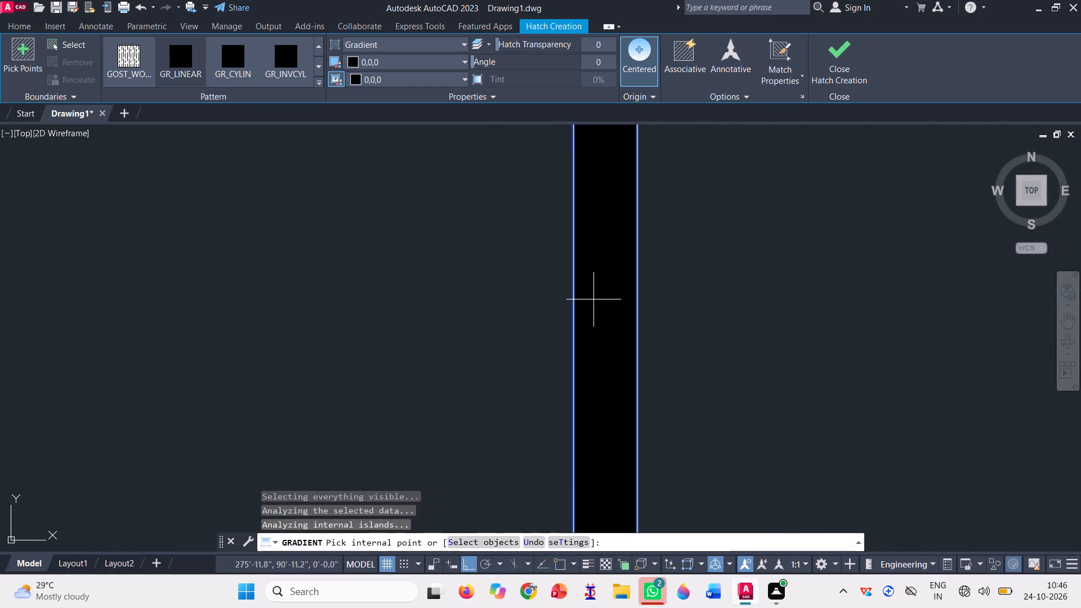
{"action": "scroll", "coordinate": [593, 299], "scroll_direction": "down", "scroll_amount": 10}
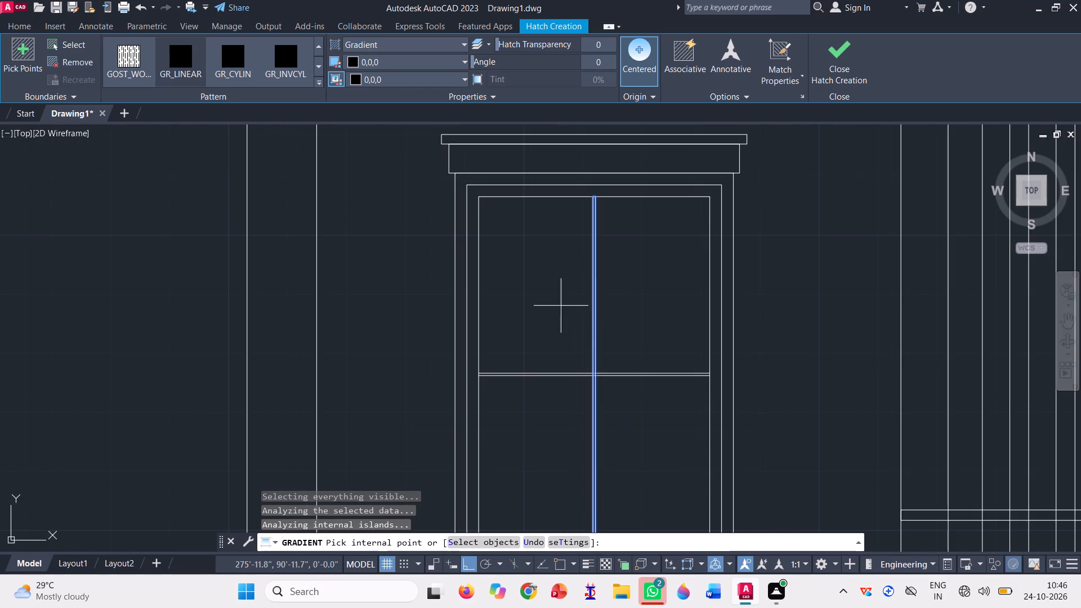
{"action": "scroll", "coordinate": [493, 190], "scroll_direction": "up", "scroll_amount": 2}
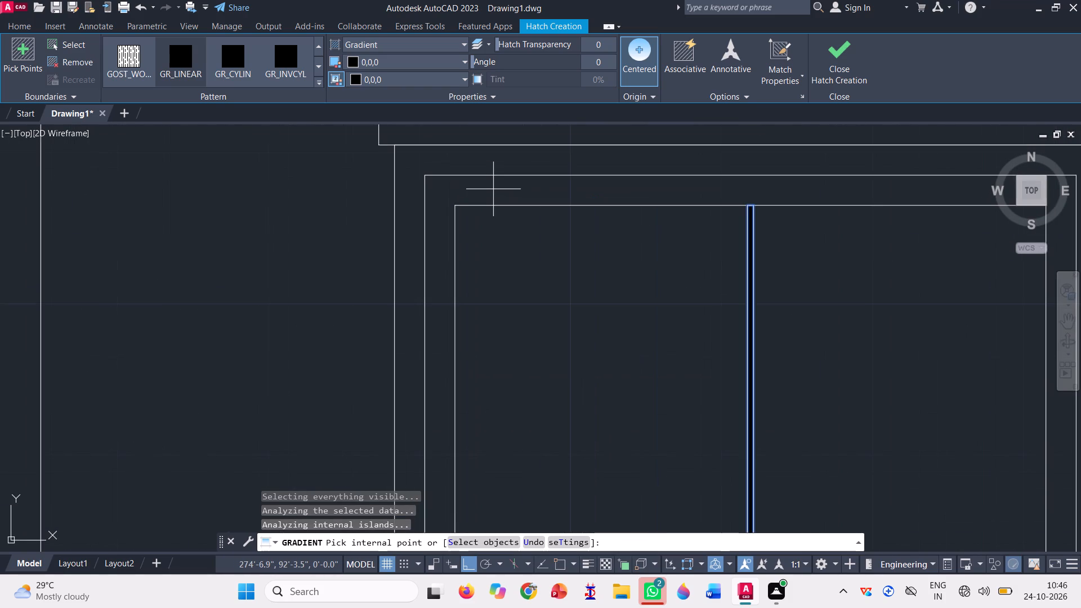
{"action": "left_click", "coordinate": [493, 189]}
{"action": "scroll", "coordinate": [491, 190], "scroll_direction": "down", "scroll_amount": 4}
{"action": "scroll", "coordinate": [574, 260], "scroll_direction": "down", "scroll_amount": 2}
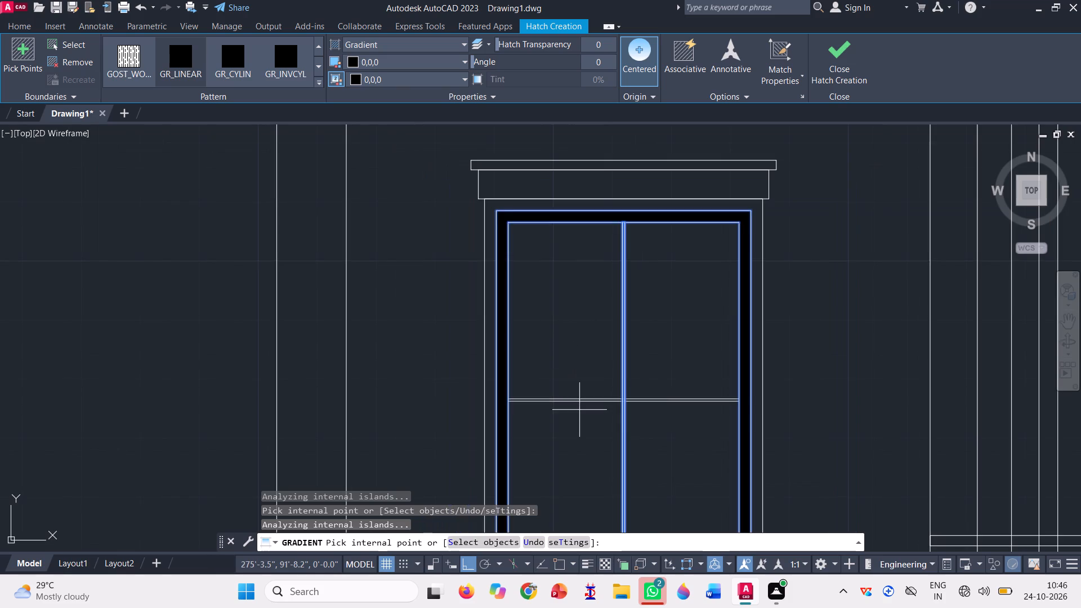
Add both crossbar halves, the centre junction and the mullion above and below it to the small window's black gradient, and finish the fill.
{"action": "scroll", "coordinate": [579, 410], "scroll_direction": "up", "scroll_amount": 6}
{"action": "left_click", "coordinate": [563, 386]}
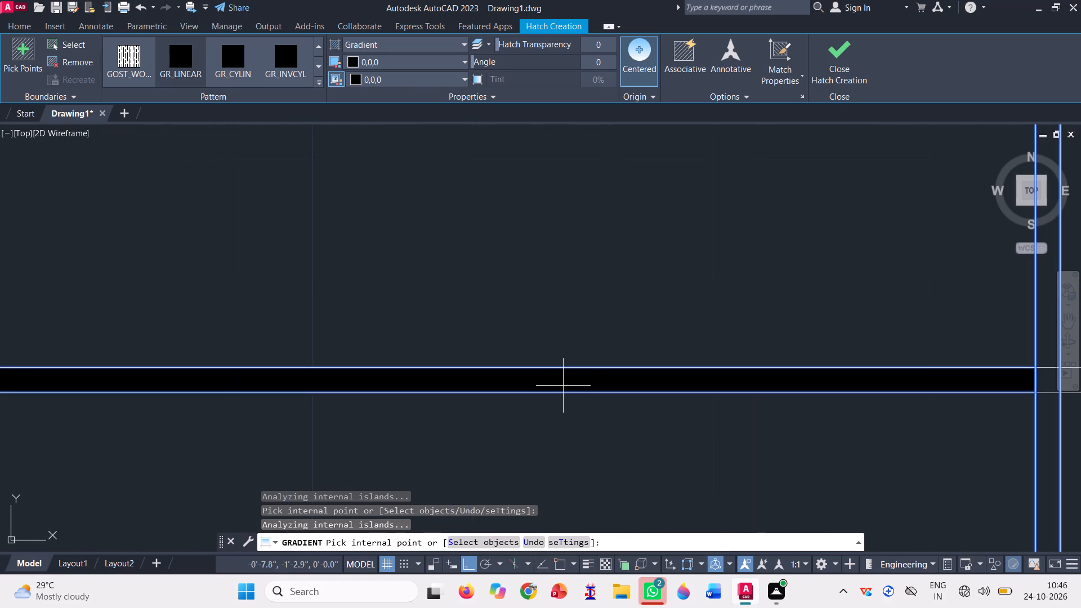
{"action": "scroll", "coordinate": [528, 351], "scroll_direction": "down", "scroll_amount": 9}
{"action": "scroll", "coordinate": [629, 345], "scroll_direction": "up", "scroll_amount": 4}
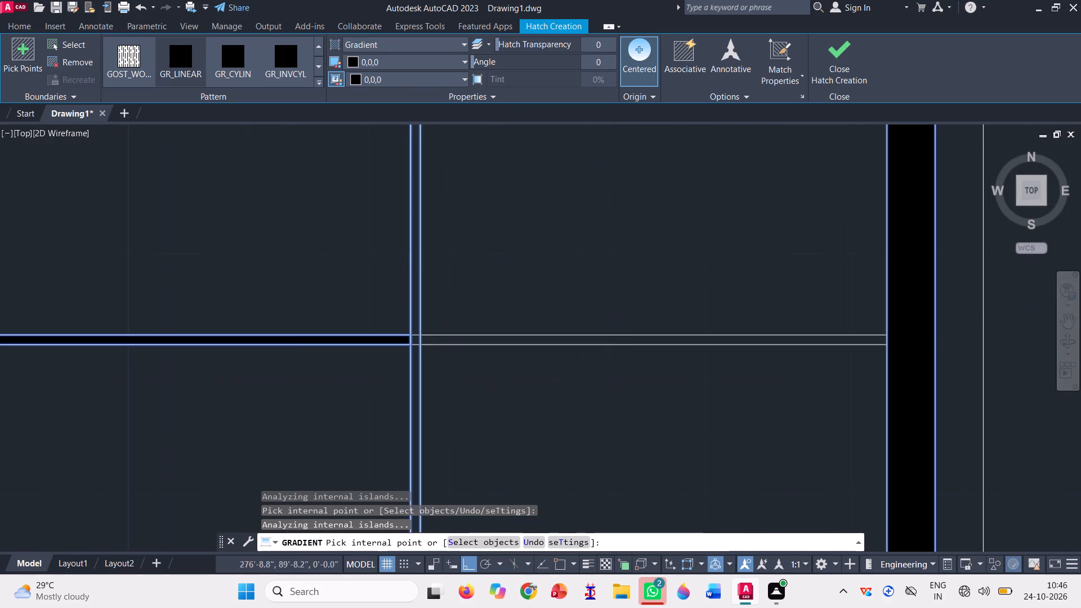
{"action": "left_click", "coordinate": [609, 330]}
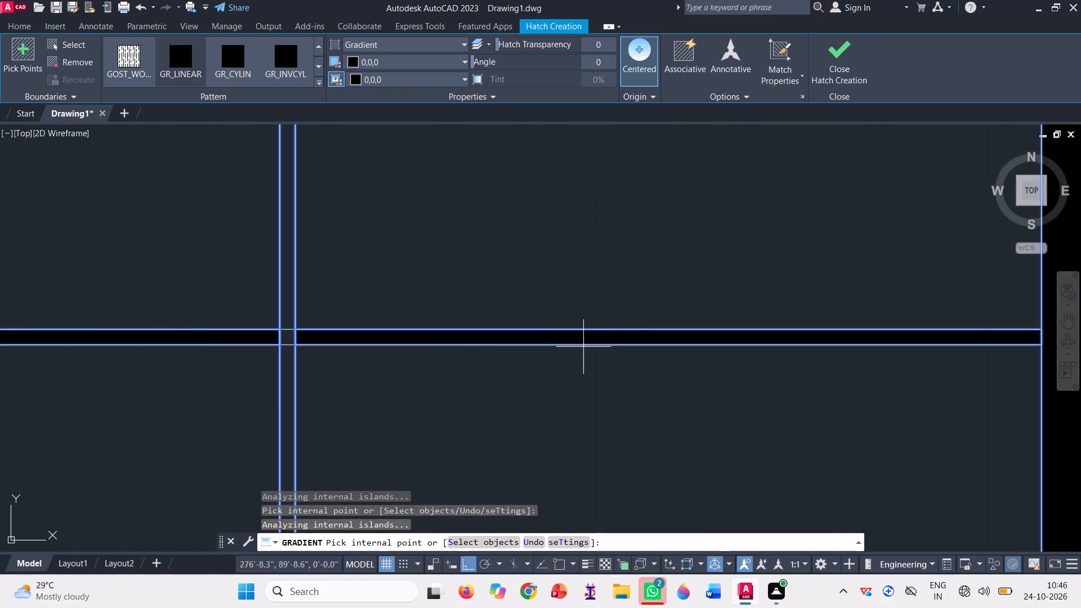
{"action": "scroll", "coordinate": [295, 343], "scroll_direction": "up", "scroll_amount": 3}
{"action": "left_click", "coordinate": [269, 320]}
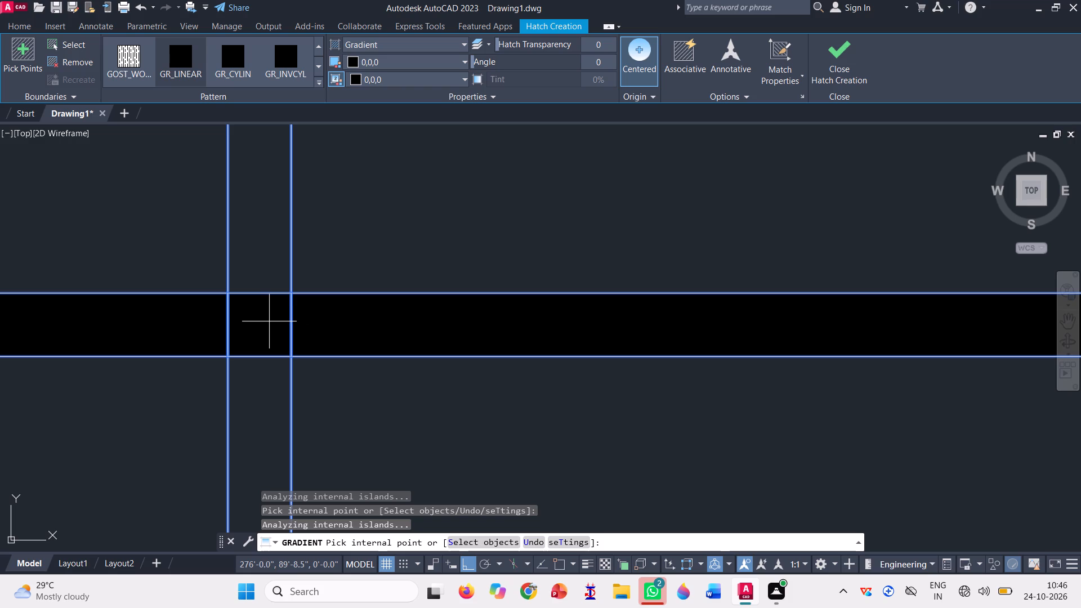
{"action": "left_click", "coordinate": [261, 236]}
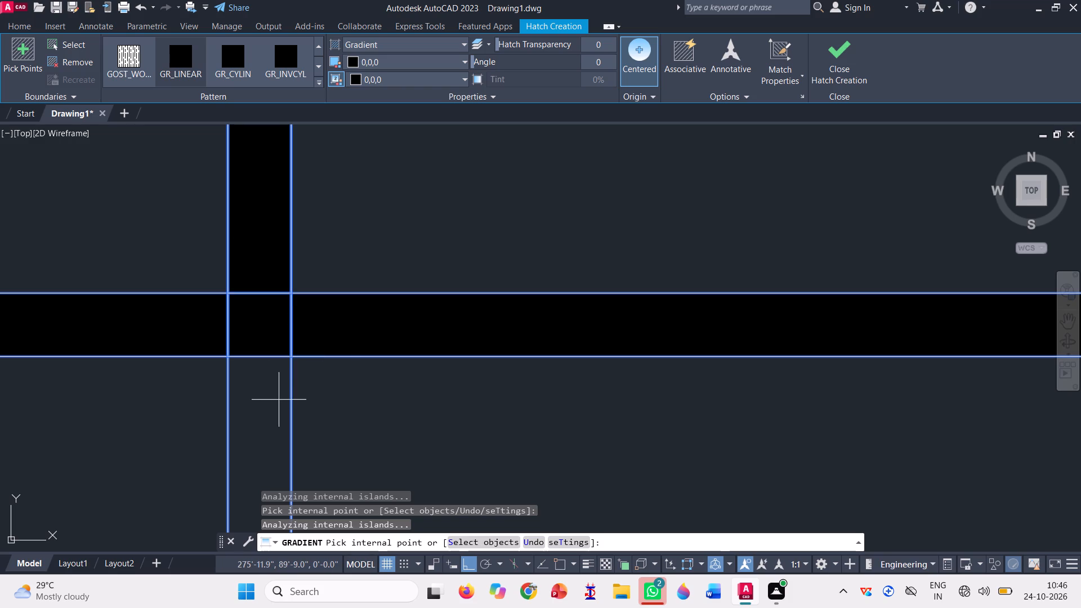
{"action": "left_click", "coordinate": [270, 396]}
{"action": "scroll", "coordinate": [580, 335], "scroll_direction": "down", "scroll_amount": 1}
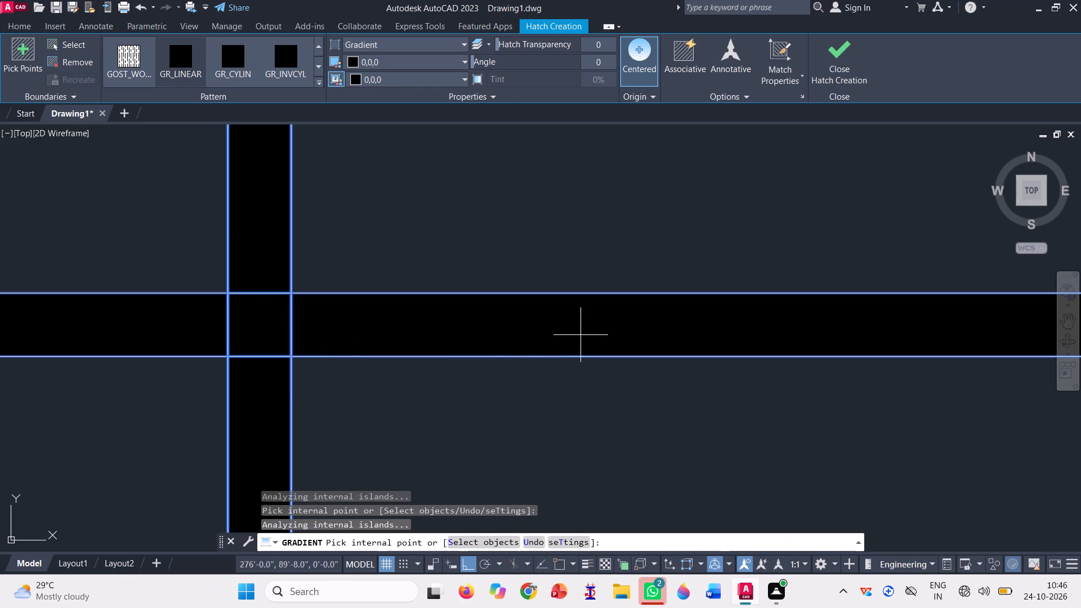
{"action": "scroll", "coordinate": [580, 335], "scroll_direction": "down", "scroll_amount": 7}
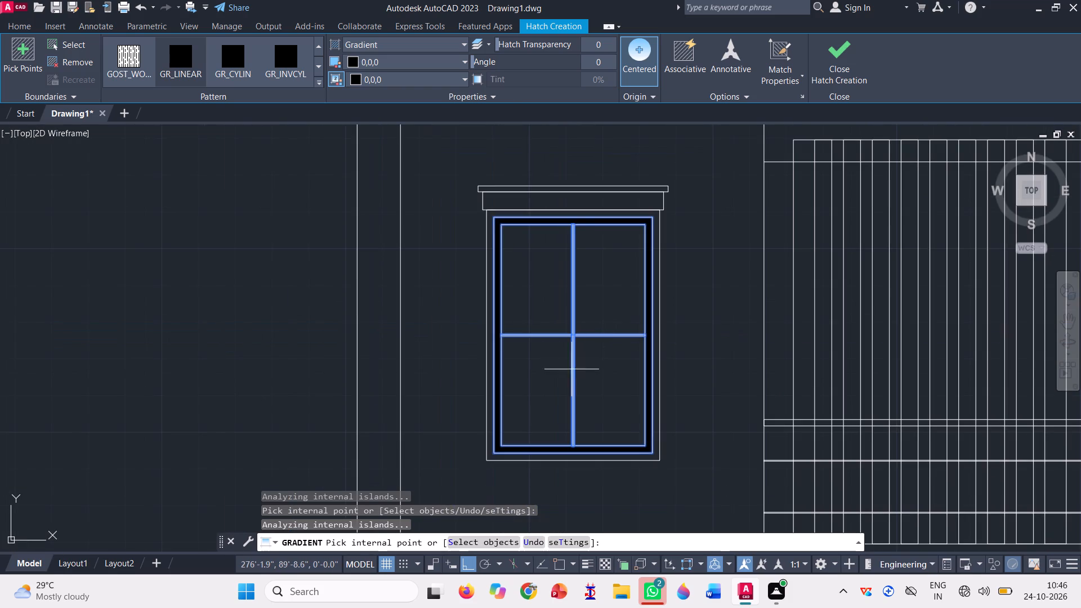
{"action": "key", "text": "space"}
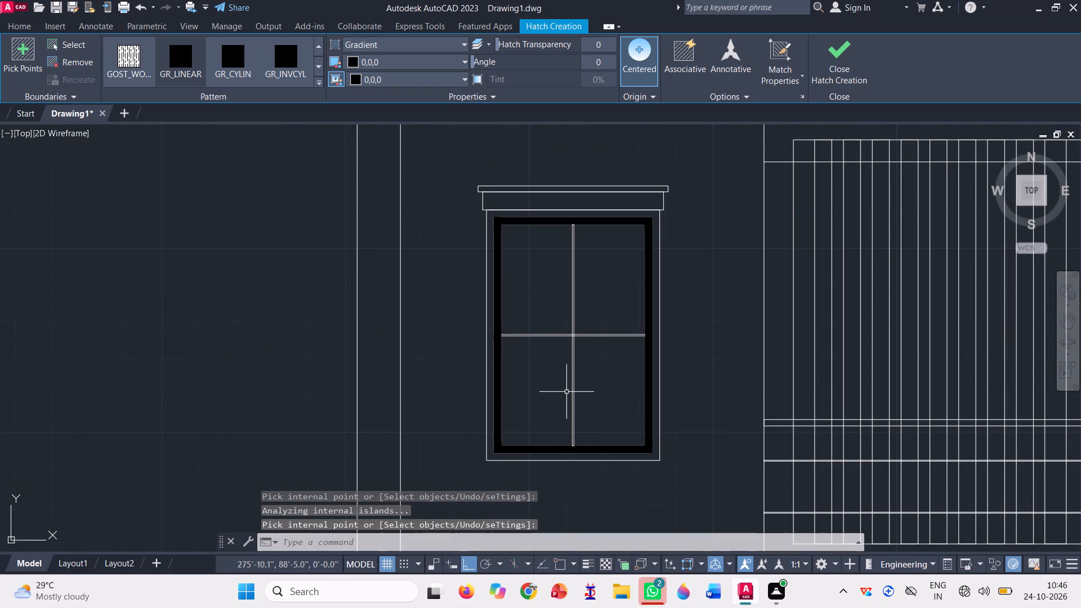
Move the small window's black fill onto the coloured elevation, using the upper-left corner of the slanted wall with three square openings as reference point.
{"action": "scroll", "coordinate": [582, 316], "scroll_direction": "up", "scroll_amount": 3}
{"action": "scroll", "coordinate": [552, 341], "scroll_direction": "down", "scroll_amount": 2}
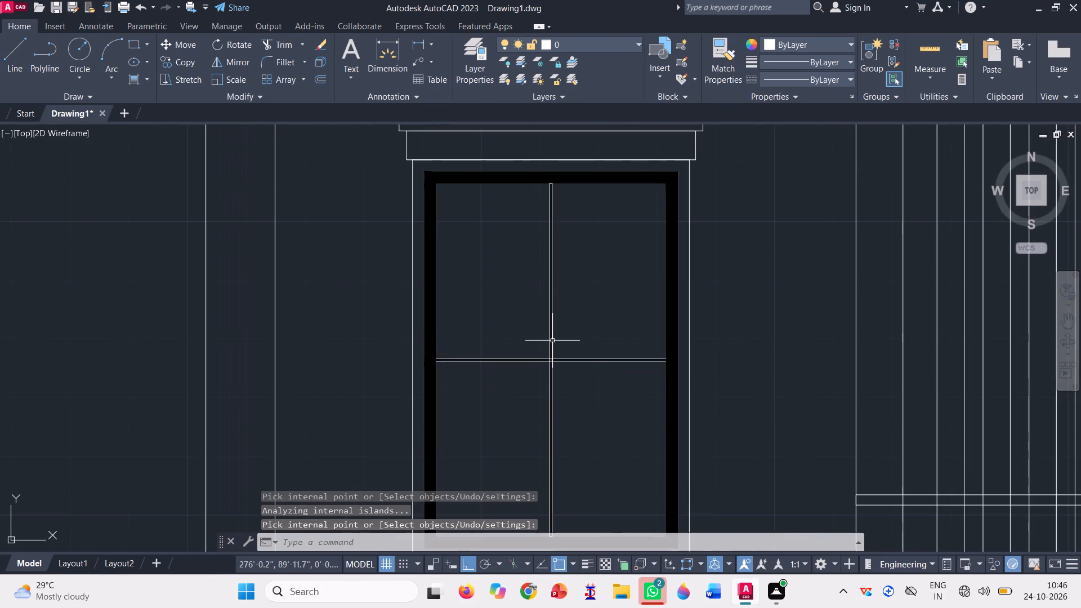
{"action": "left_click", "coordinate": [190, 46]}
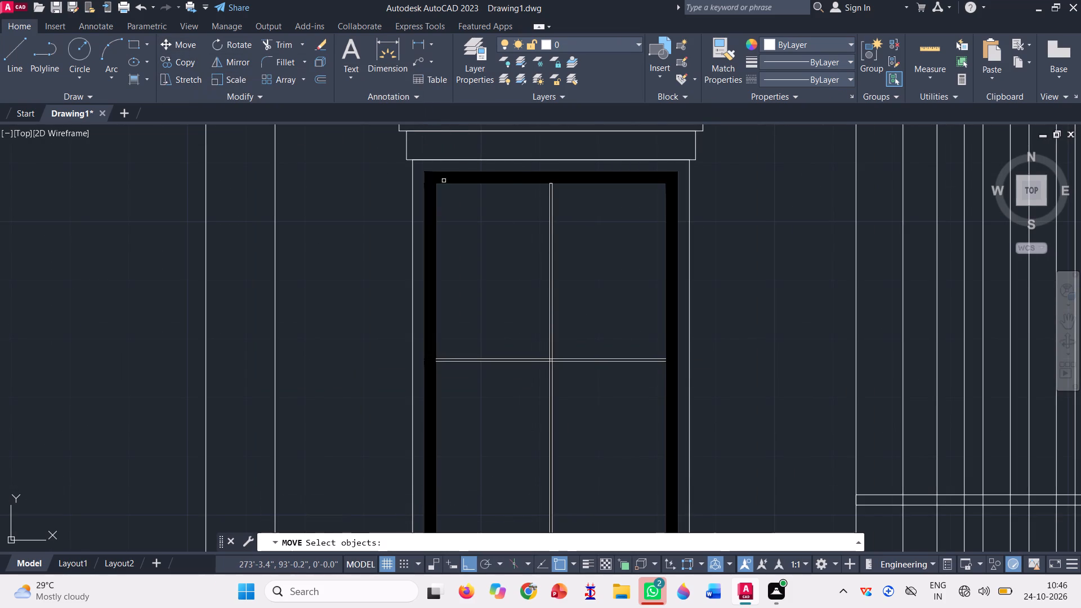
{"action": "scroll", "coordinate": [433, 187], "scroll_direction": "up", "scroll_amount": 3}
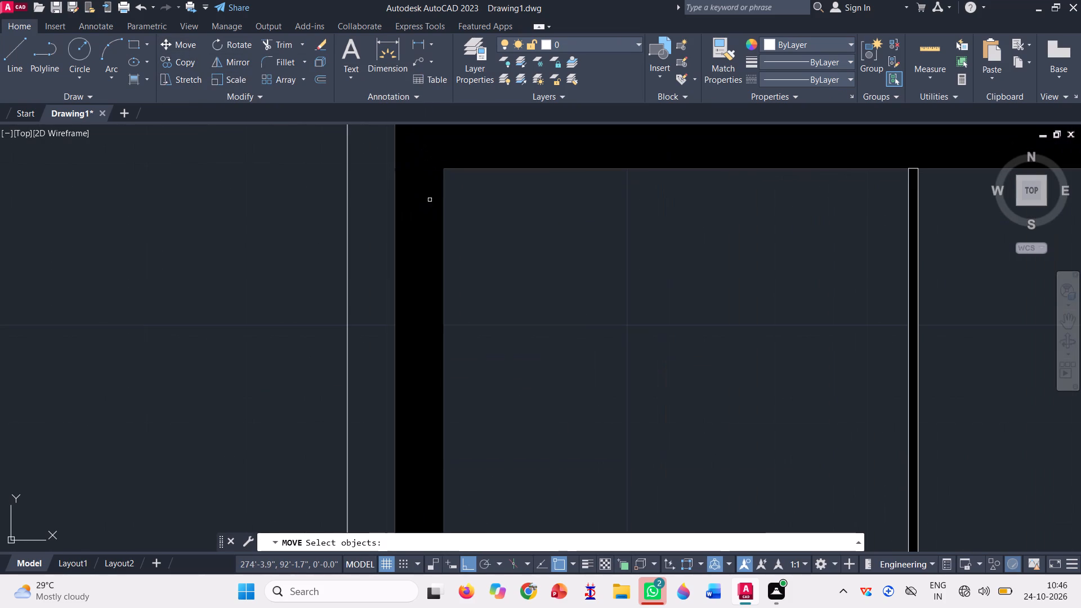
{"action": "left_click", "coordinate": [428, 200]}
{"action": "scroll", "coordinate": [525, 314], "scroll_direction": "down", "scroll_amount": 2}
{"action": "scroll", "coordinate": [571, 284], "scroll_direction": "down", "scroll_amount": 2}
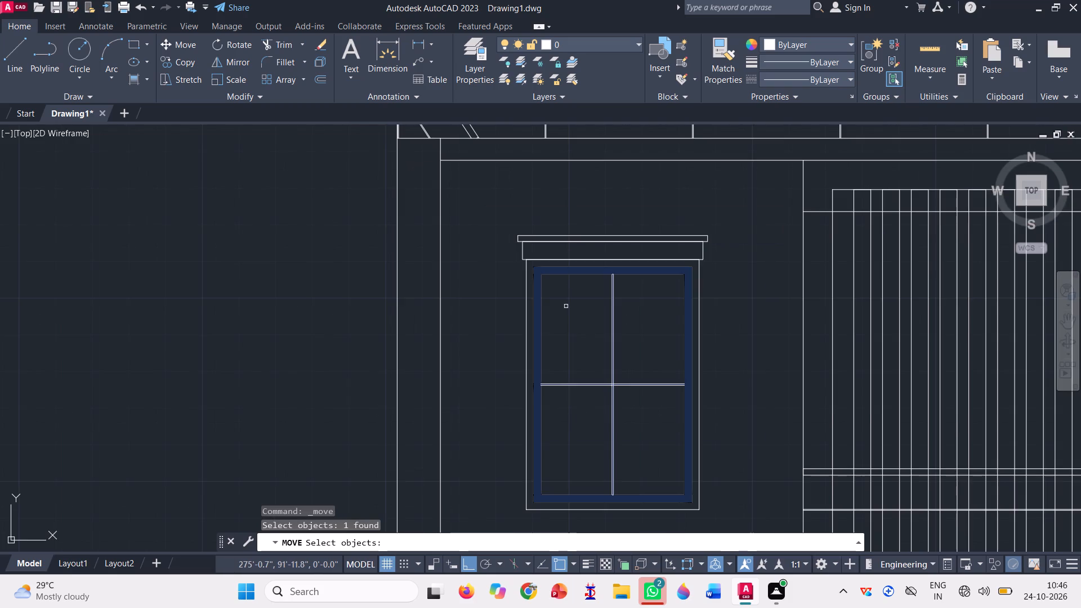
{"action": "scroll", "coordinate": [564, 310], "scroll_direction": "down", "scroll_amount": 2}
{"action": "key", "text": "space"}
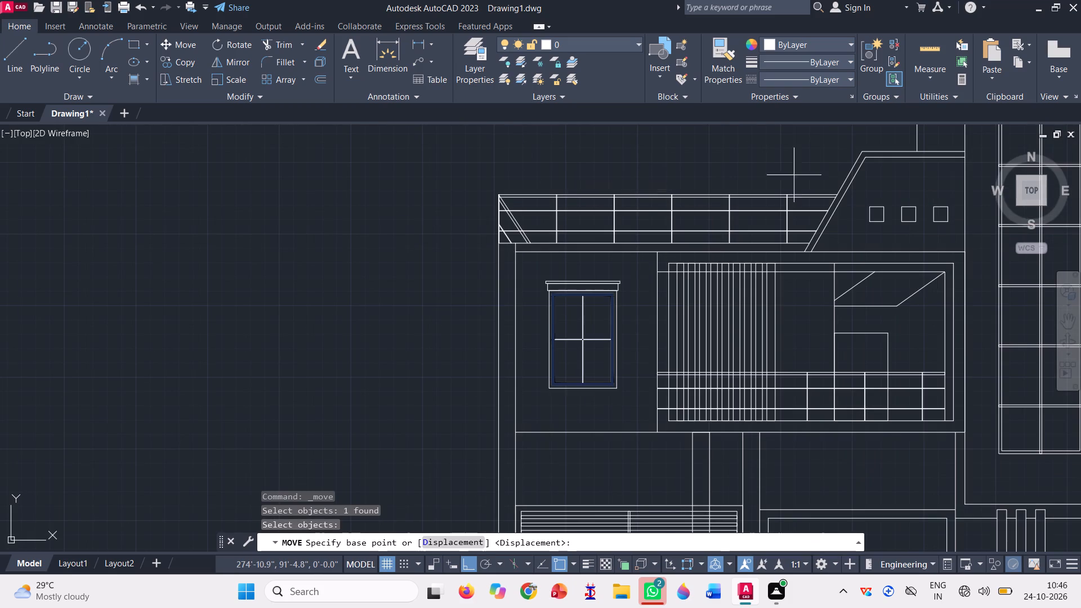
{"action": "left_click", "coordinate": [861, 153]}
{"action": "scroll", "coordinate": [805, 192], "scroll_direction": "down", "scroll_amount": 2}
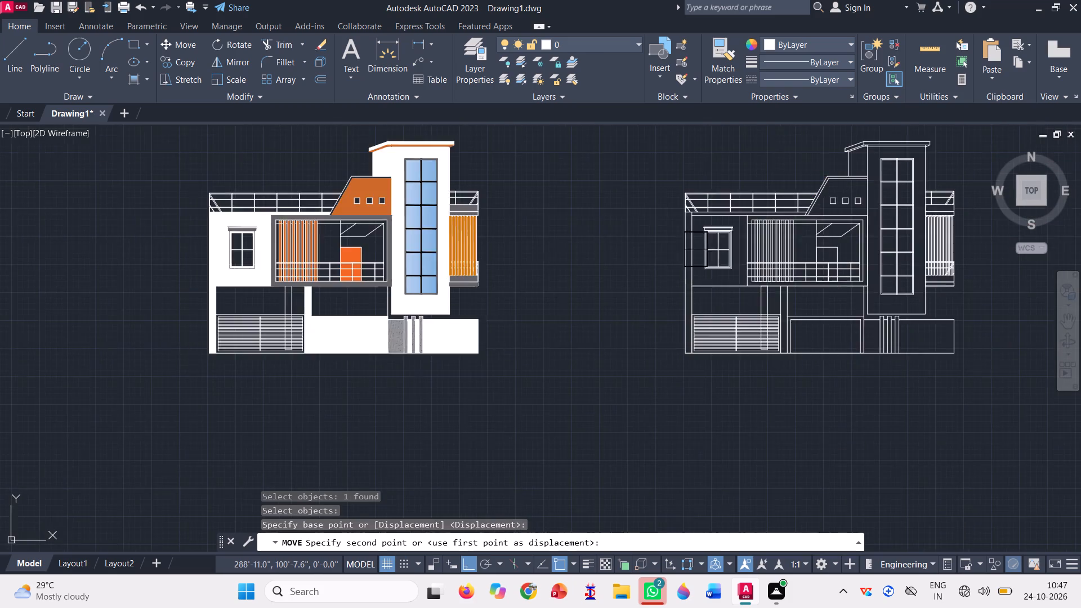
{"action": "scroll", "coordinate": [830, 177], "scroll_direction": "down", "scroll_amount": 2}
{"action": "scroll", "coordinate": [667, 177], "scroll_direction": "up", "scroll_amount": 3}
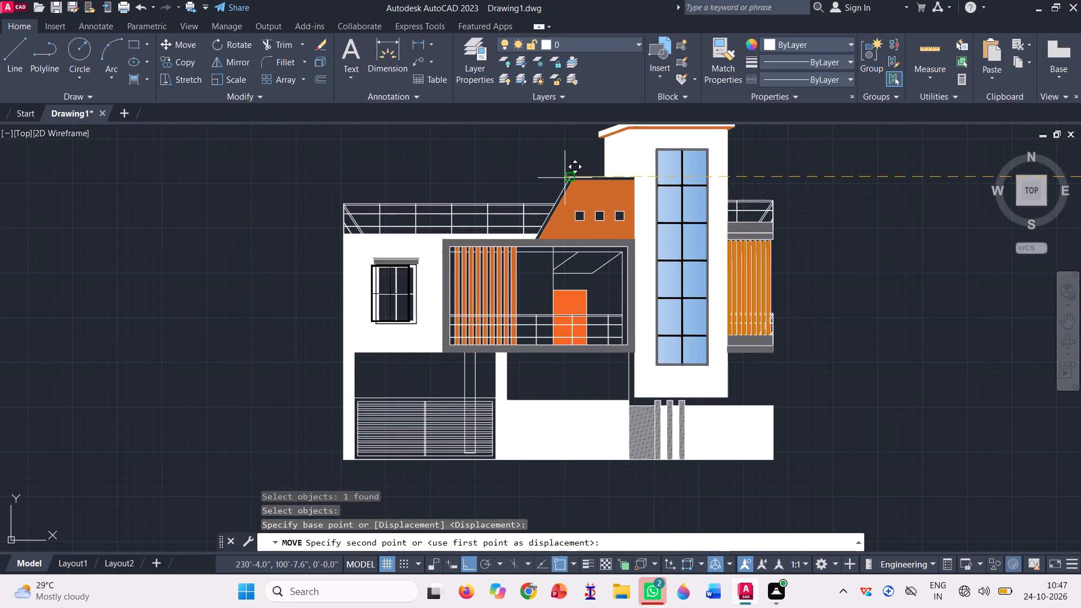
{"action": "scroll", "coordinate": [570, 176], "scroll_direction": "up", "scroll_amount": 3}
{"action": "left_click", "coordinate": [570, 176]}
Fill the four panes of the small window in the coloured elevation with a 199,200,202 to 173,221,247 gradient.
{"action": "scroll", "coordinate": [564, 195], "scroll_direction": "down", "scroll_amount": 2}
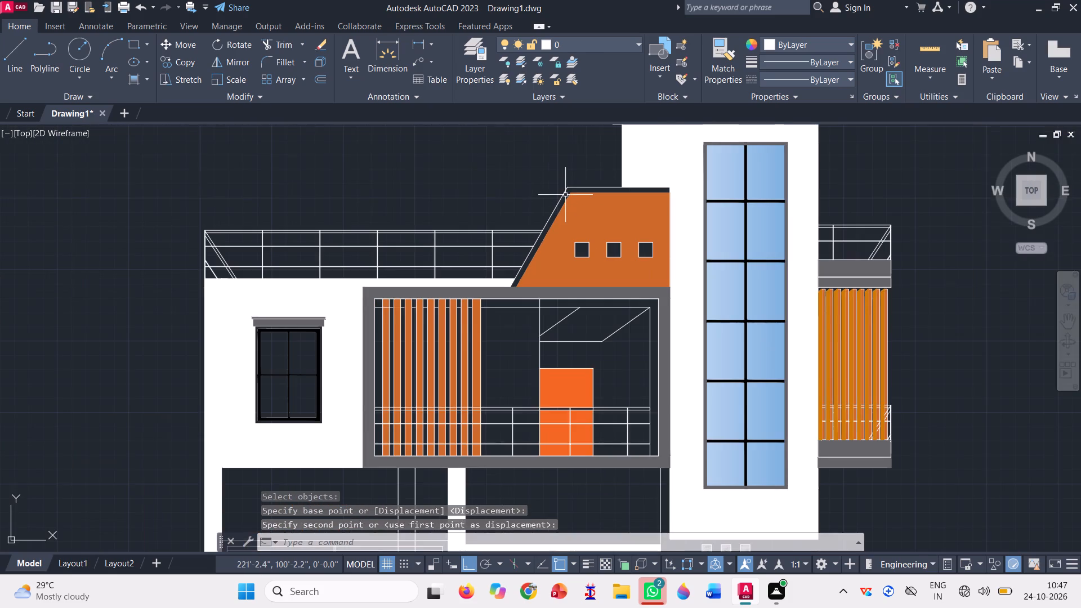
{"action": "scroll", "coordinate": [567, 194], "scroll_direction": "down", "scroll_amount": 1}
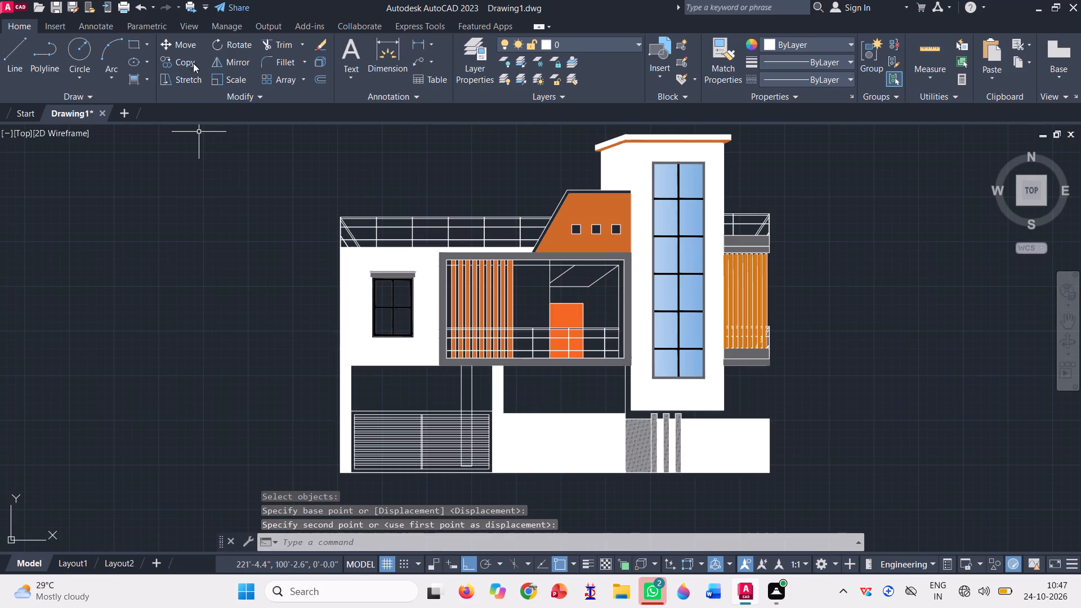
{"action": "left_click", "coordinate": [134, 75]}
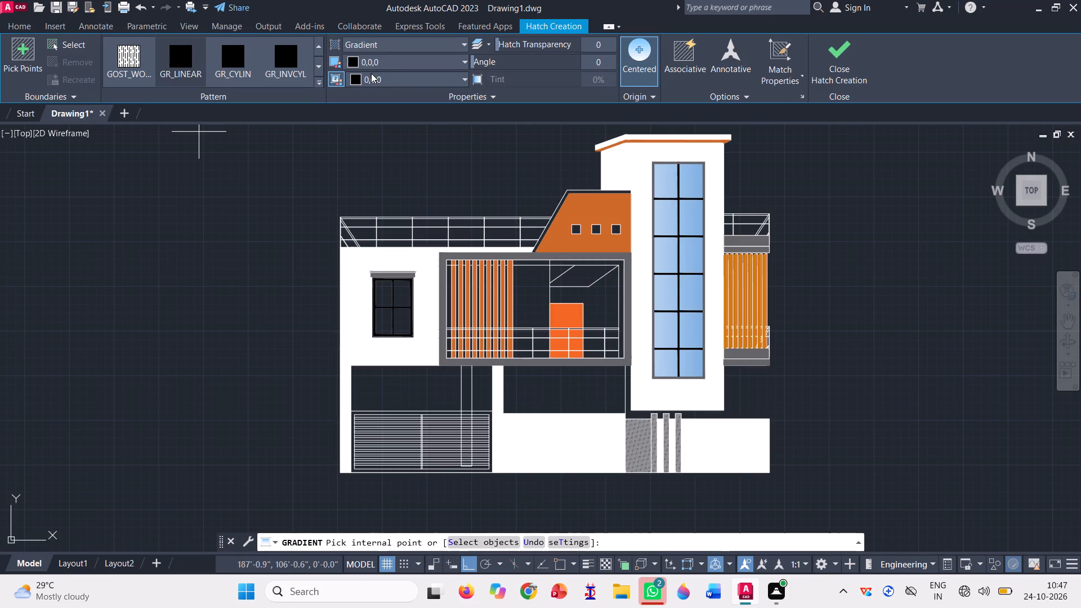
{"action": "left_click", "coordinate": [371, 56]}
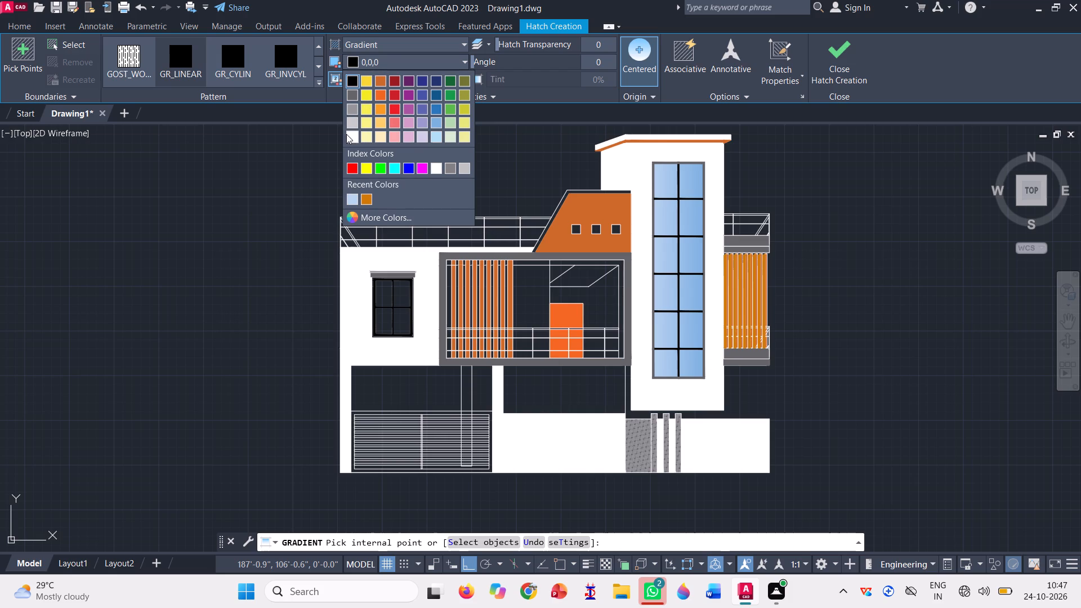
{"action": "left_click", "coordinate": [352, 119]}
{"action": "left_click", "coordinate": [372, 76]}
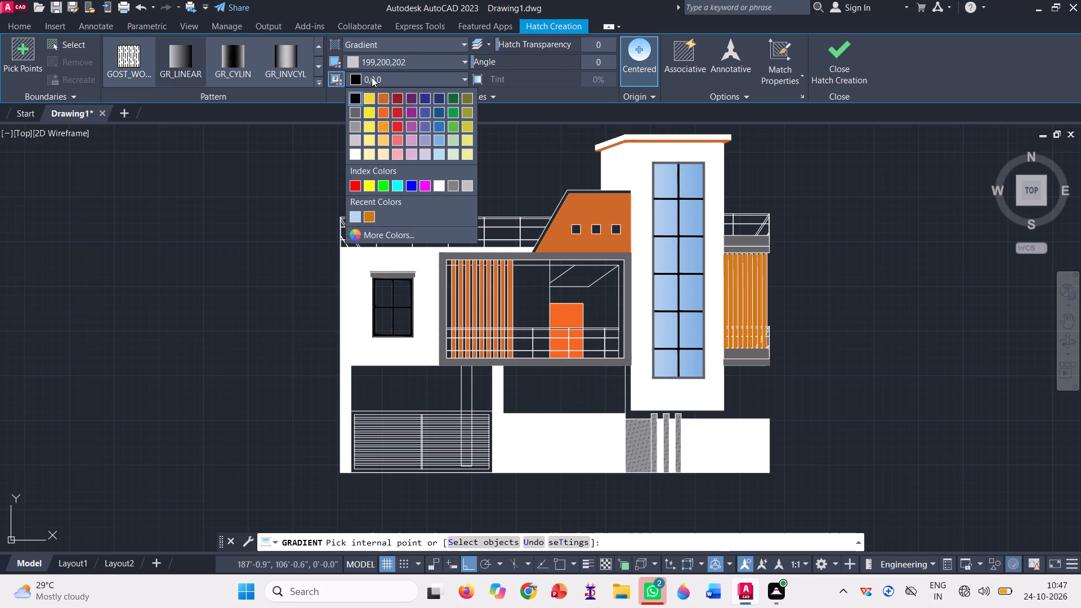
{"action": "left_click", "coordinate": [438, 140]}
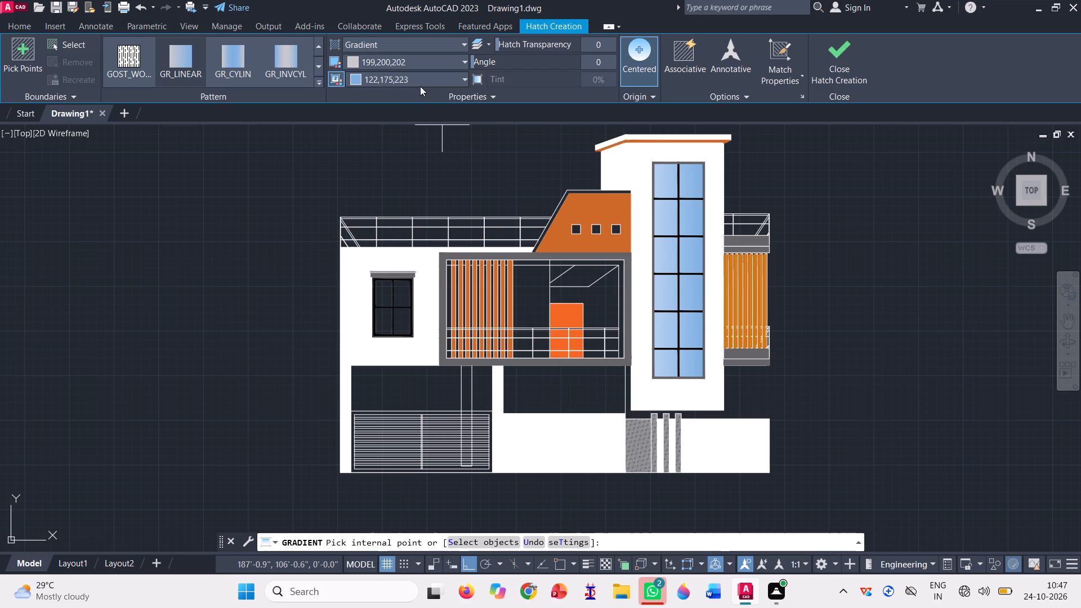
{"action": "left_click", "coordinate": [420, 81]}
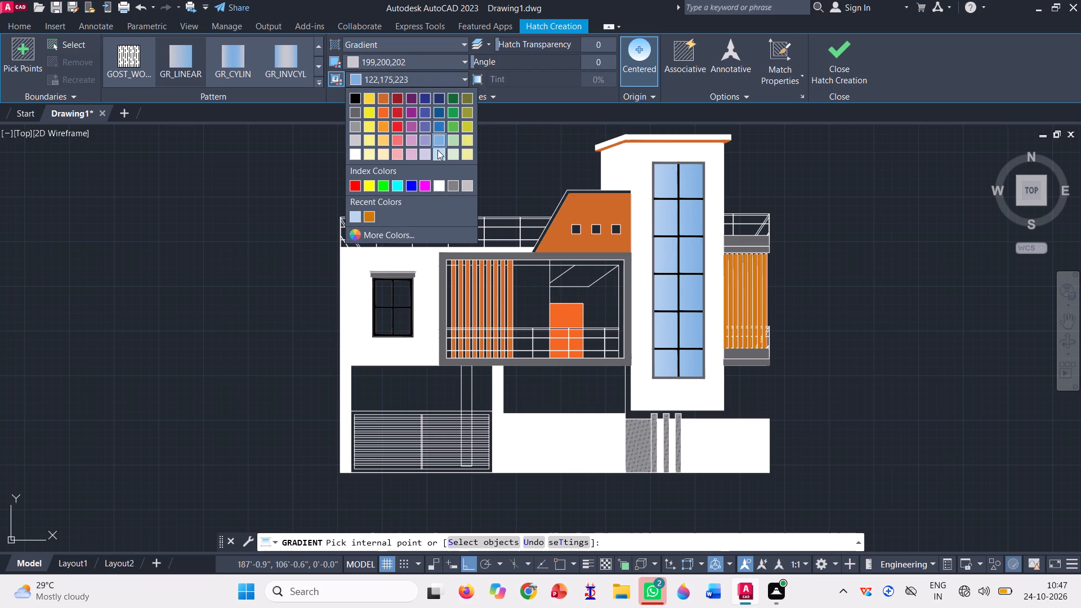
{"action": "left_click", "coordinate": [437, 150]}
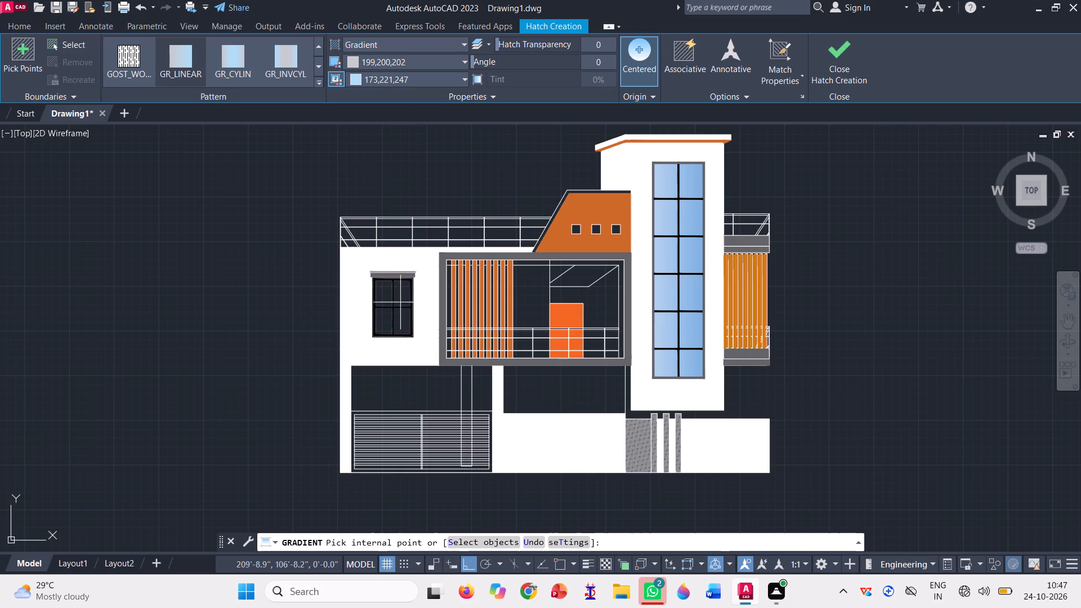
{"action": "scroll", "coordinate": [398, 302], "scroll_direction": "up", "scroll_amount": 3}
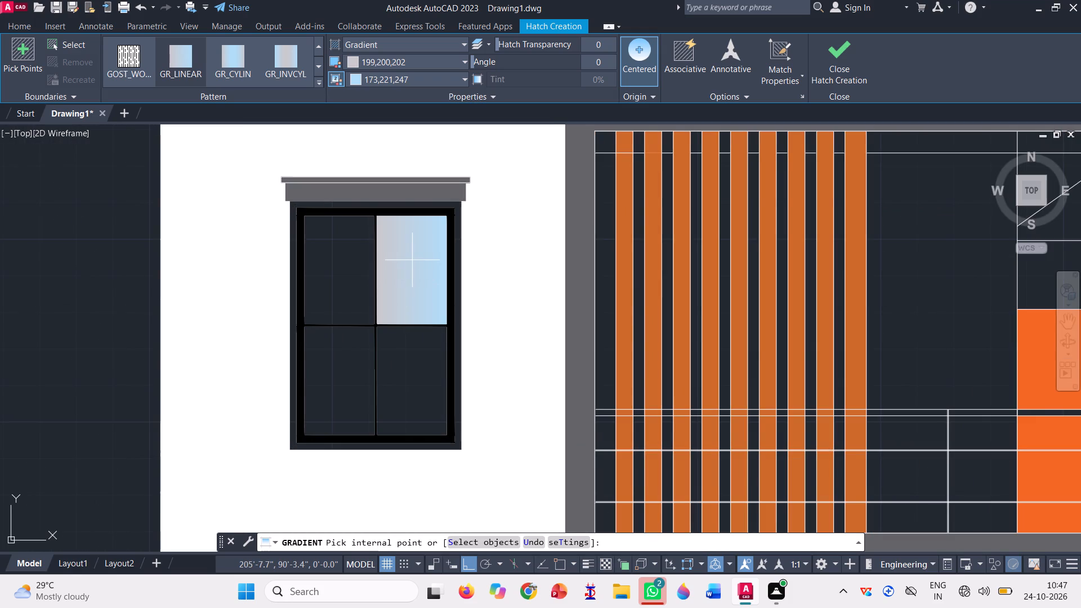
{"action": "left_click", "coordinate": [412, 259]}
{"action": "left_click", "coordinate": [427, 388]}
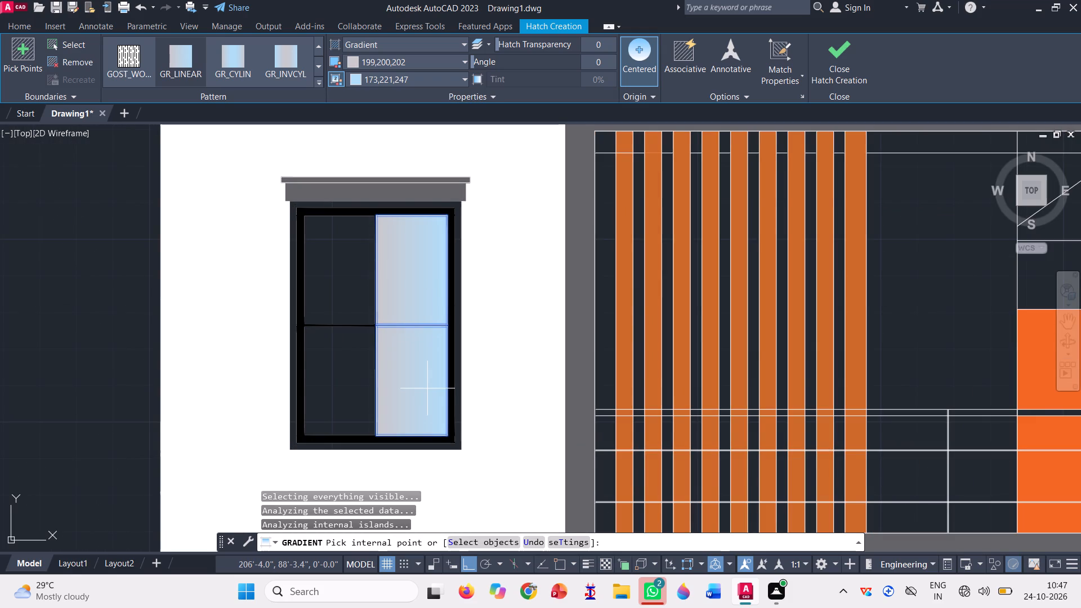
{"action": "left_click", "coordinate": [337, 364]}
{"action": "left_click", "coordinate": [350, 265]}
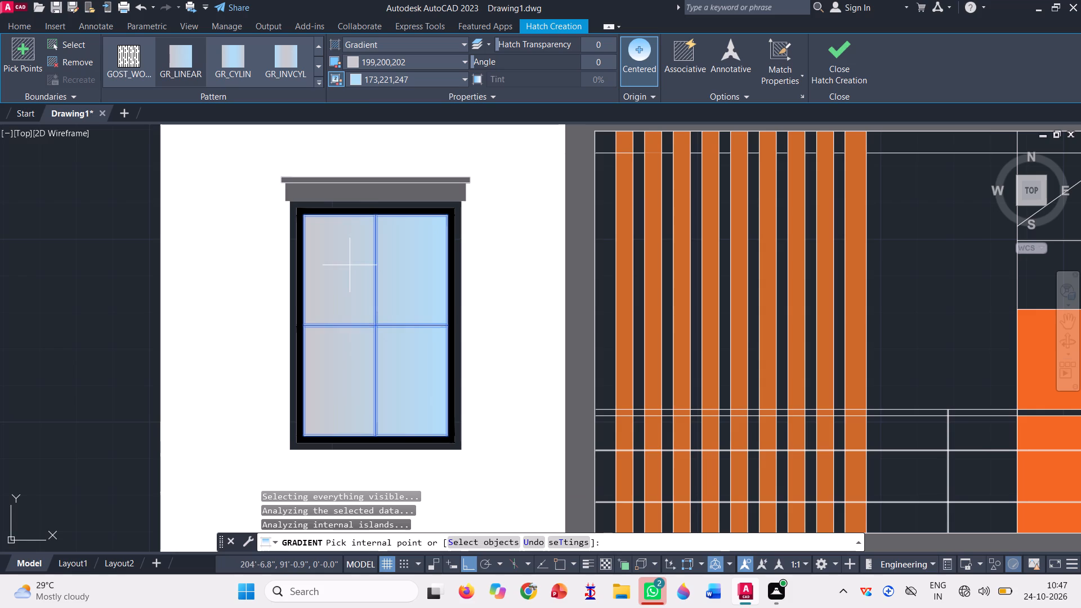
{"action": "scroll", "coordinate": [389, 341], "scroll_direction": "down", "scroll_amount": 3}
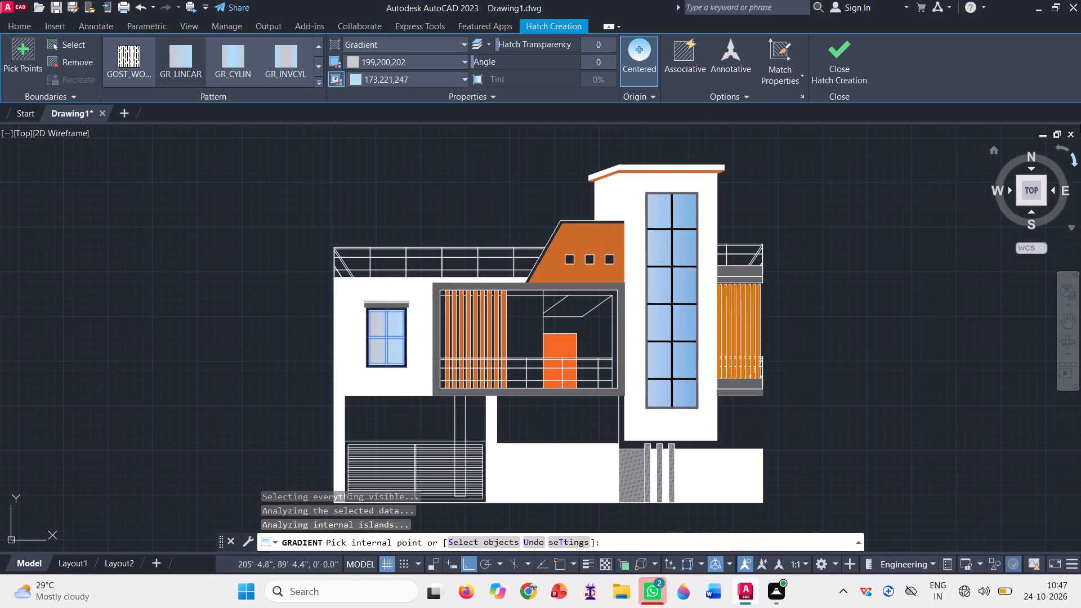
{"action": "left_click", "coordinate": [838, 53]}
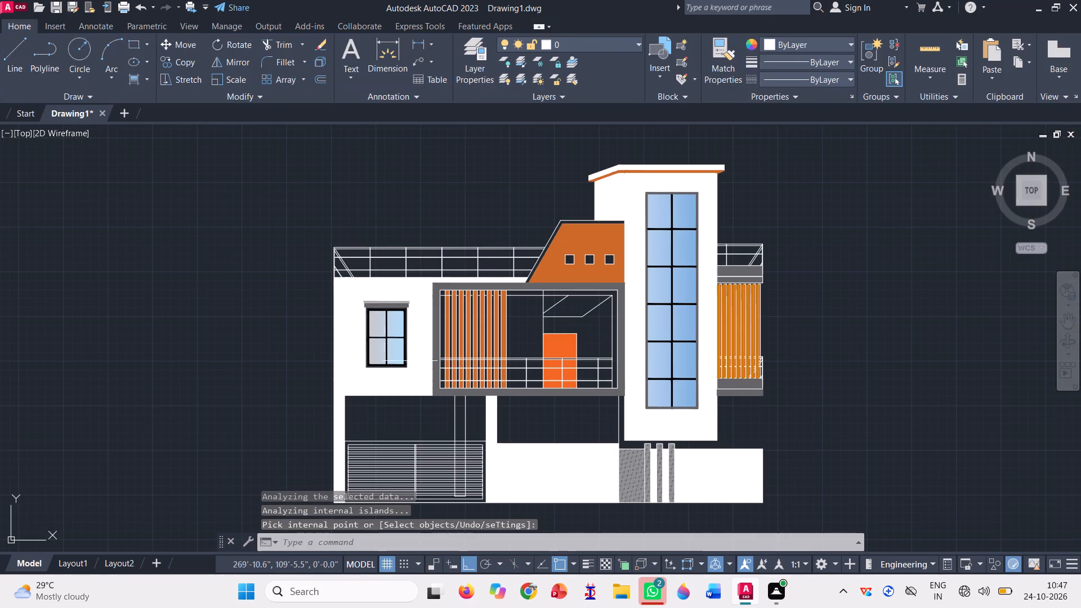
Fill the three square openings in the orange slanted wall of the coloured elevation with a 99,100,102 to 99,100,102 gradient.
{"action": "scroll", "coordinate": [338, 303], "scroll_direction": "down", "scroll_amount": 1}
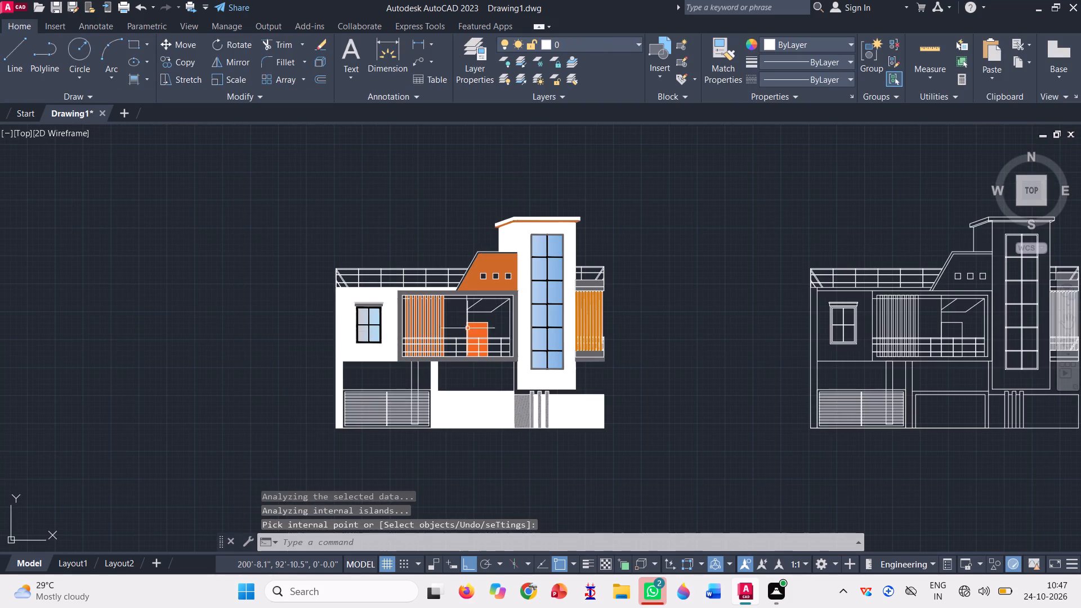
{"action": "scroll", "coordinate": [495, 325], "scroll_direction": "up", "scroll_amount": 1}
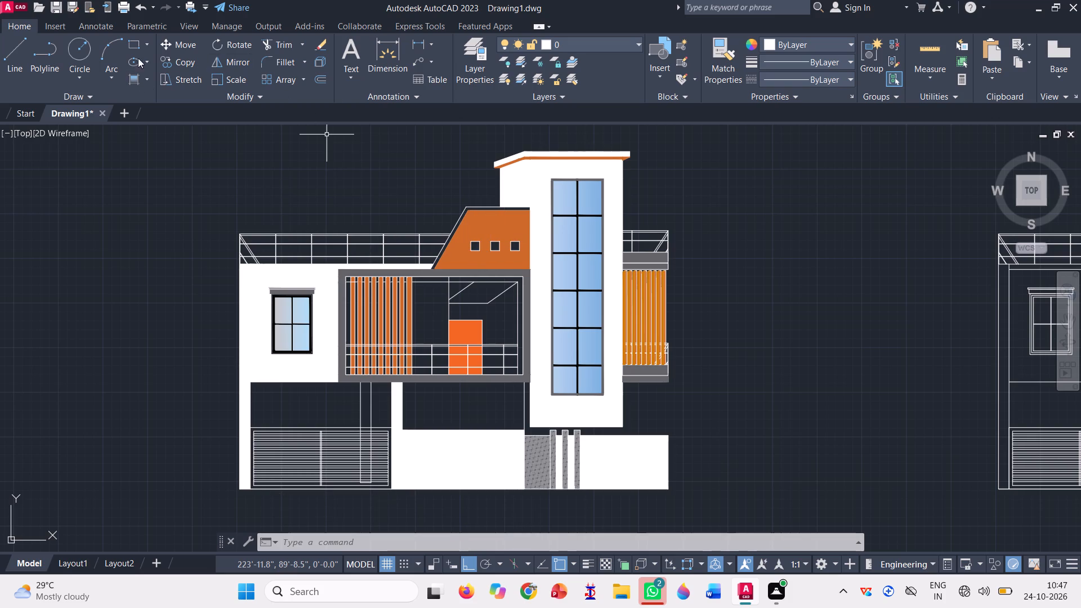
{"action": "left_click", "coordinate": [132, 78]}
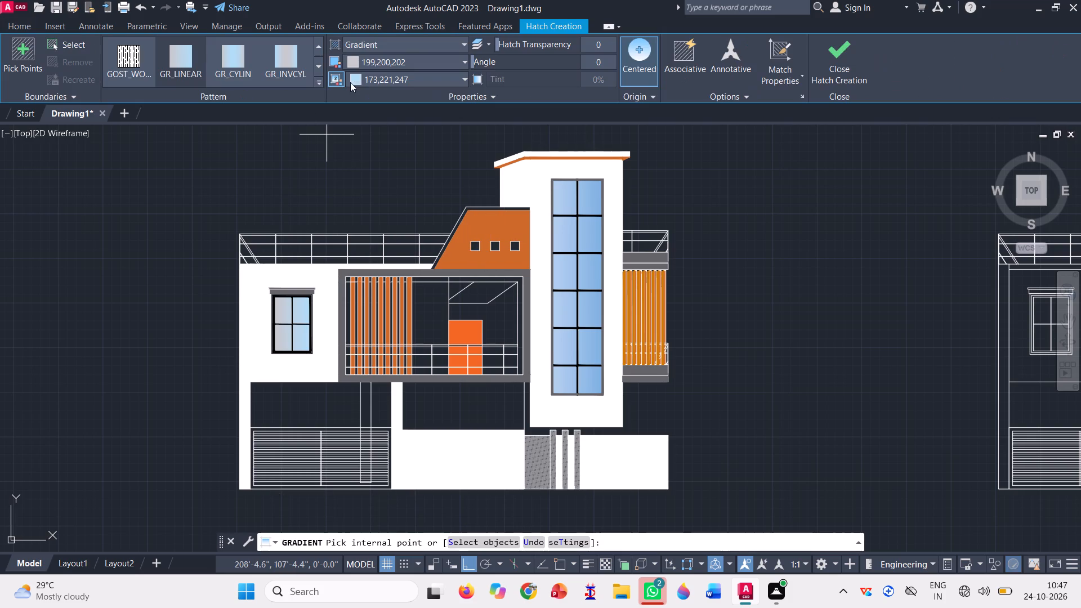
{"action": "left_click", "coordinate": [414, 61]}
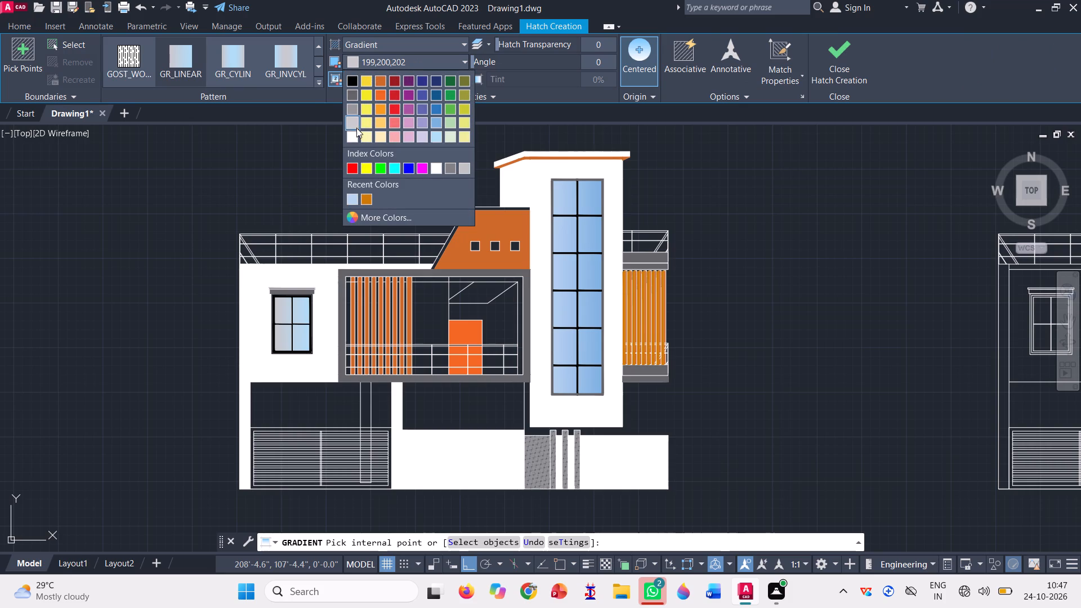
{"action": "left_click", "coordinate": [351, 90]}
{"action": "left_click", "coordinate": [385, 73]}
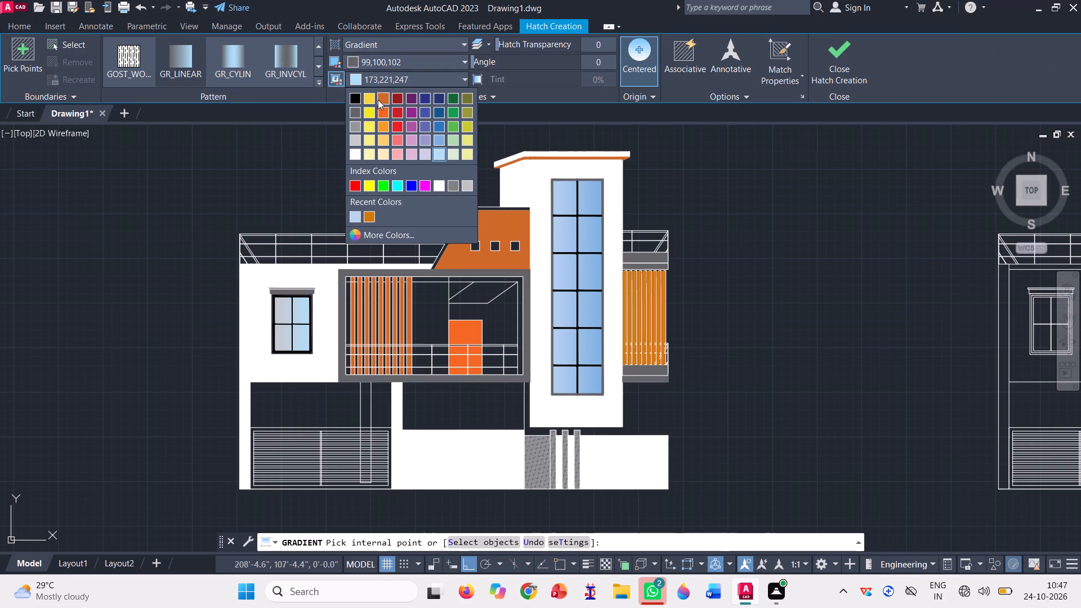
{"action": "left_click", "coordinate": [355, 115]}
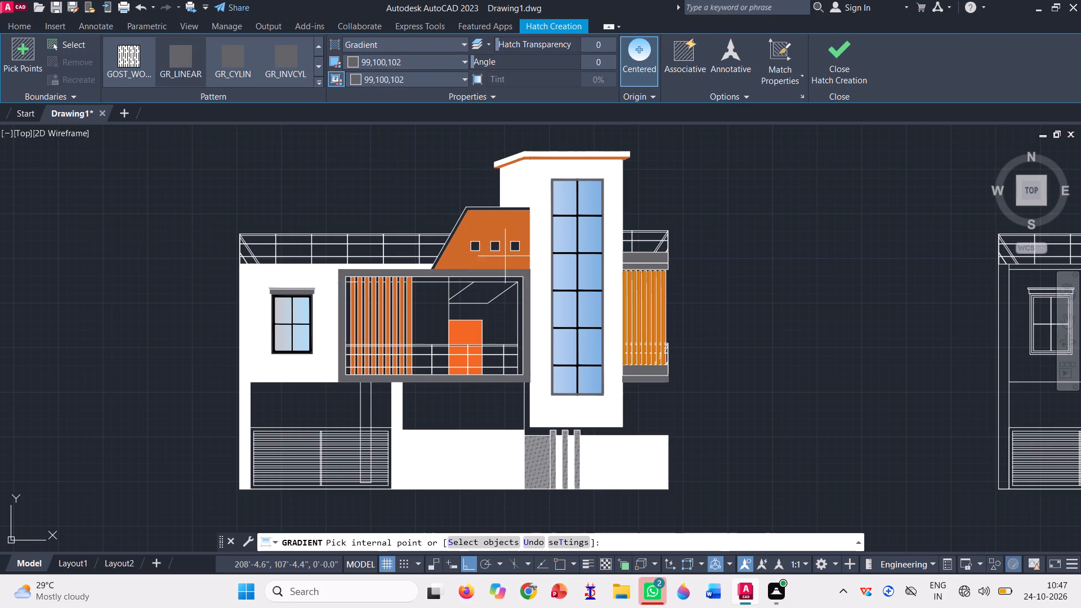
{"action": "scroll", "coordinate": [515, 240], "scroll_direction": "up", "scroll_amount": 5}
{"action": "left_click", "coordinate": [500, 269]}
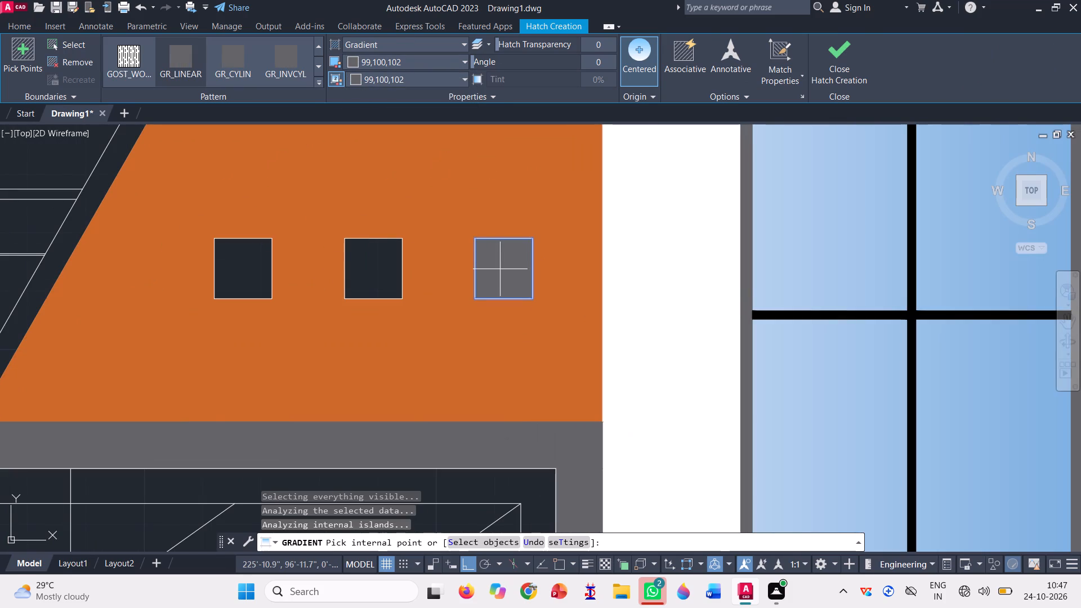
{"action": "left_click", "coordinate": [359, 258]}
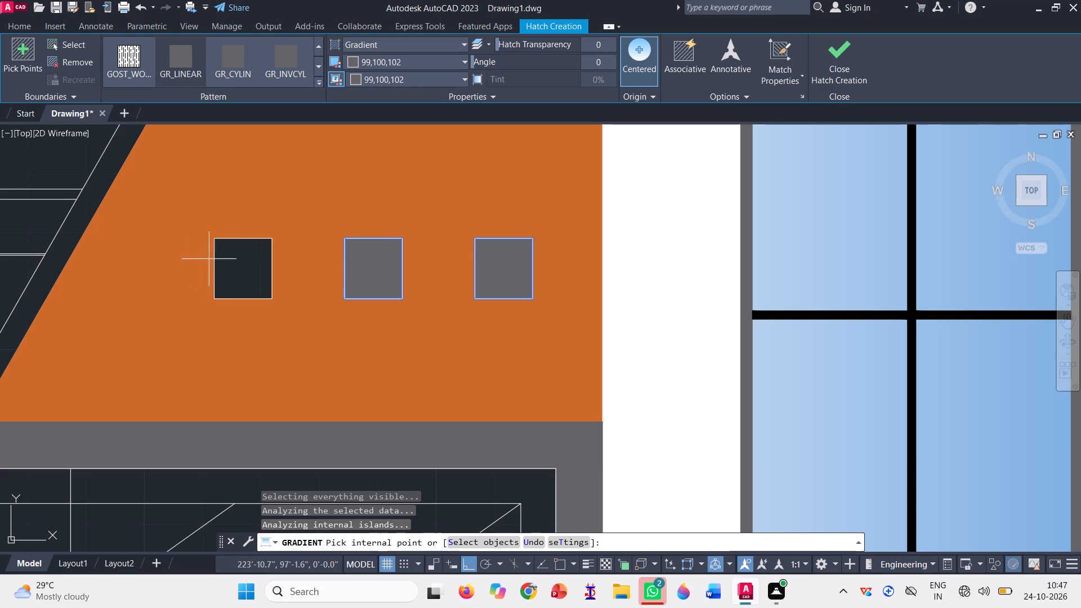
{"action": "left_click", "coordinate": [241, 255]}
{"action": "scroll", "coordinate": [484, 279], "scroll_direction": "down", "scroll_amount": 4}
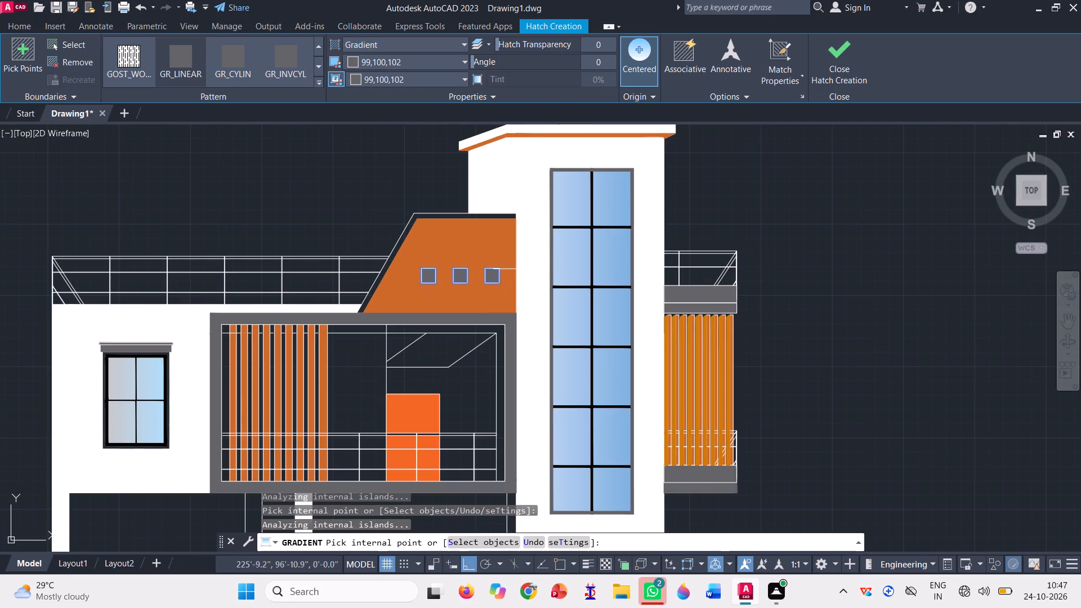
{"action": "left_click", "coordinate": [853, 61]}
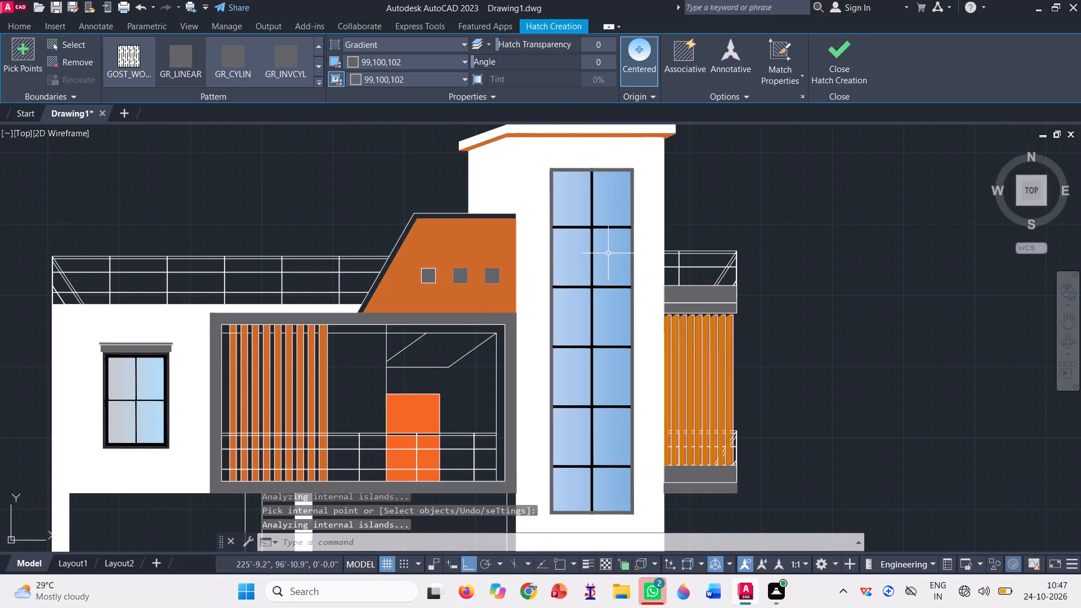
Draw a black 0,0,0 vertical line about 4'-5" long, up from the grey balcony frame's upper-left corner across the roof railing.
{"action": "scroll", "coordinate": [622, 217], "scroll_direction": "down", "scroll_amount": 2}
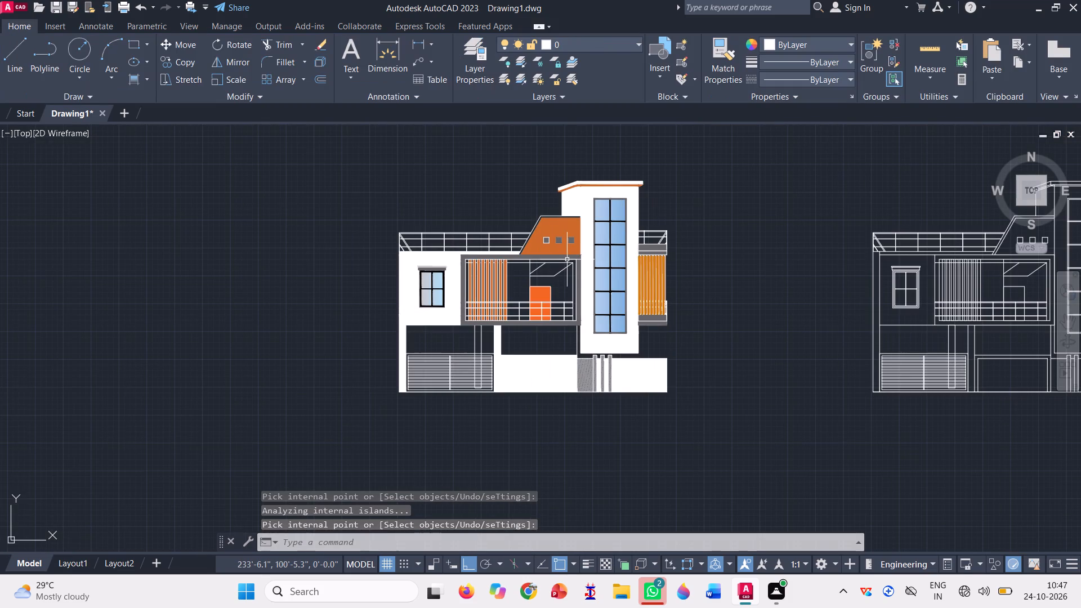
{"action": "scroll", "coordinate": [567, 260], "scroll_direction": "up", "scroll_amount": 1}
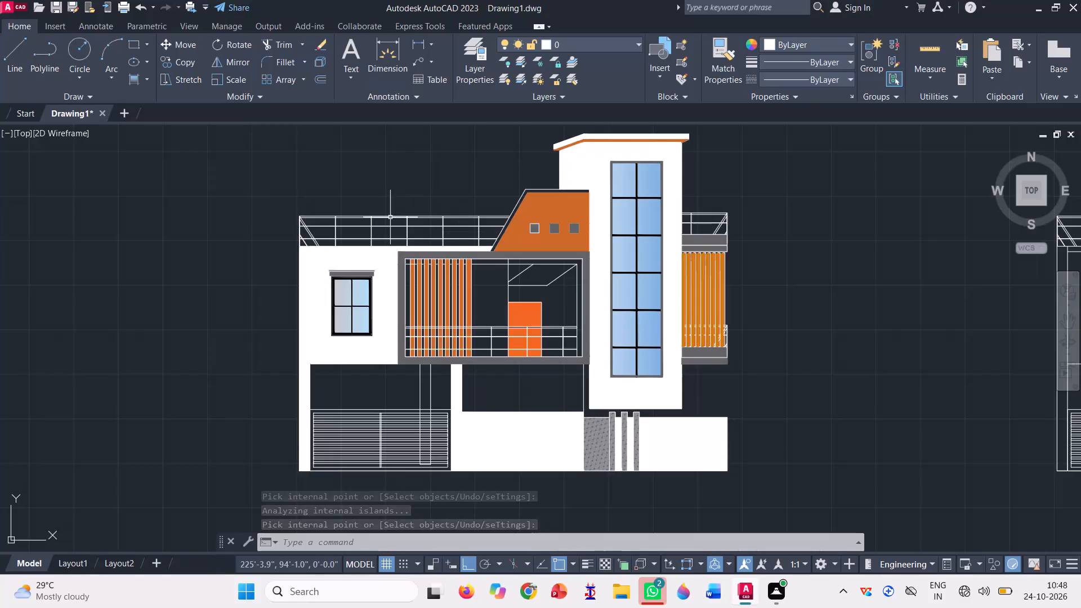
{"action": "key", "text": "l"}
{"action": "key", "text": "Return"}
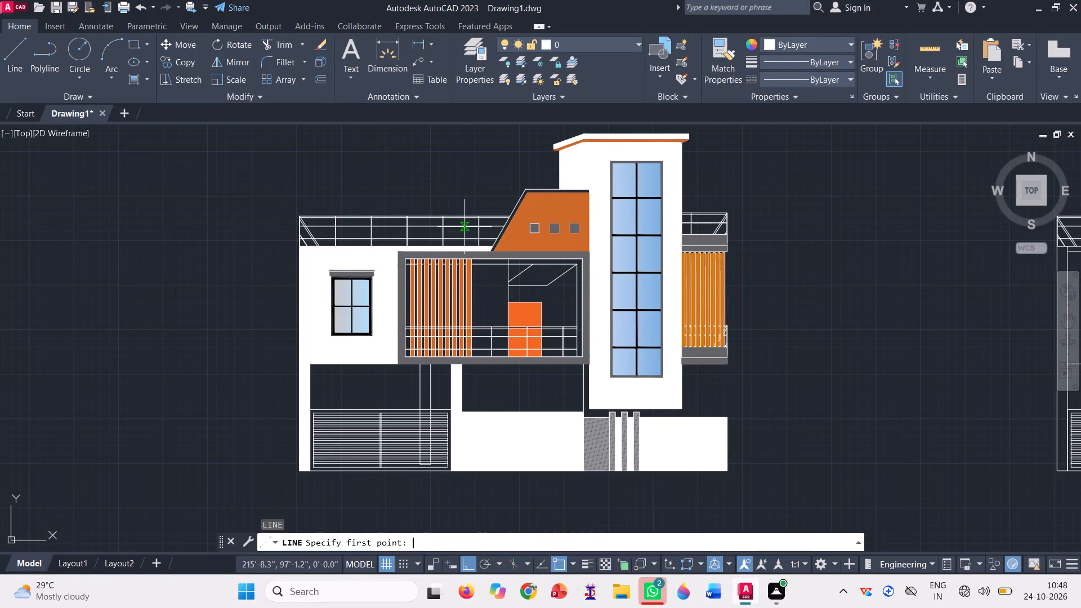
{"action": "scroll", "coordinate": [412, 224], "scroll_direction": "up", "scroll_amount": 2}
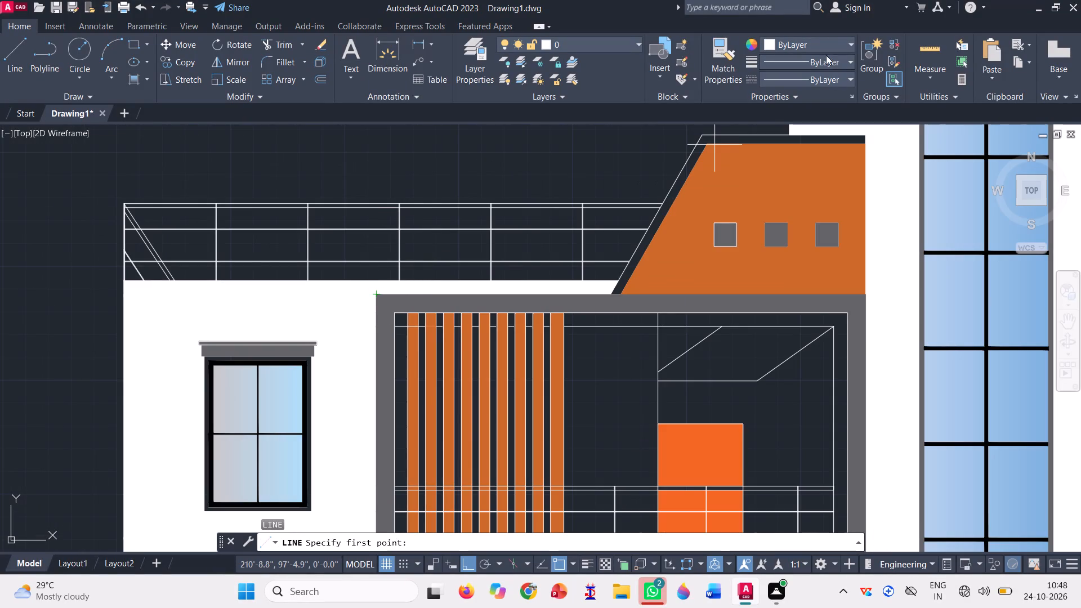
{"action": "left_click", "coordinate": [838, 44]}
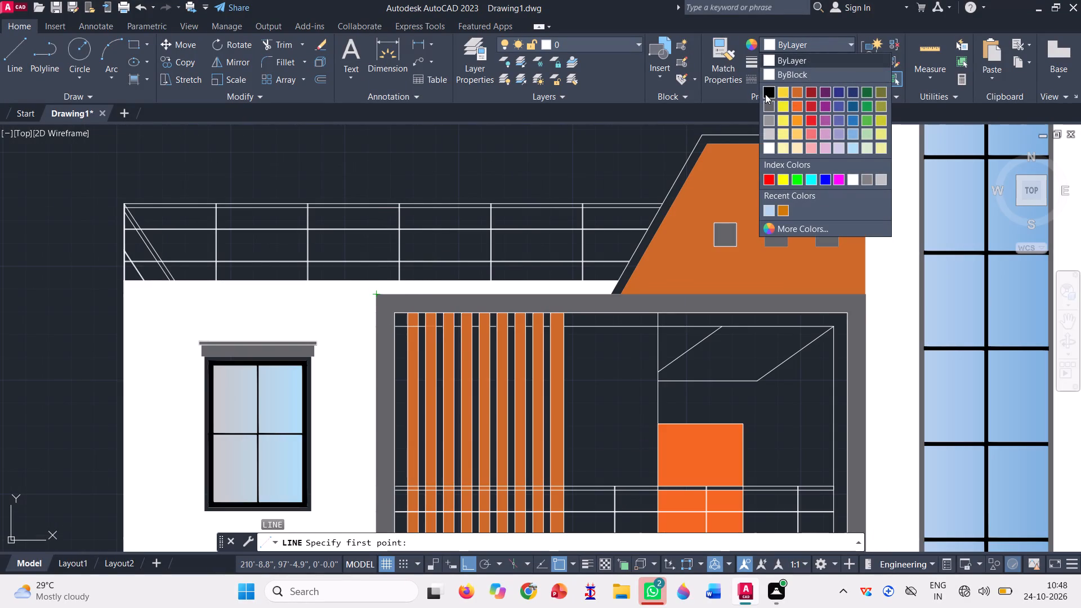
{"action": "left_click", "coordinate": [765, 94]}
{"action": "left_click", "coordinate": [380, 292]}
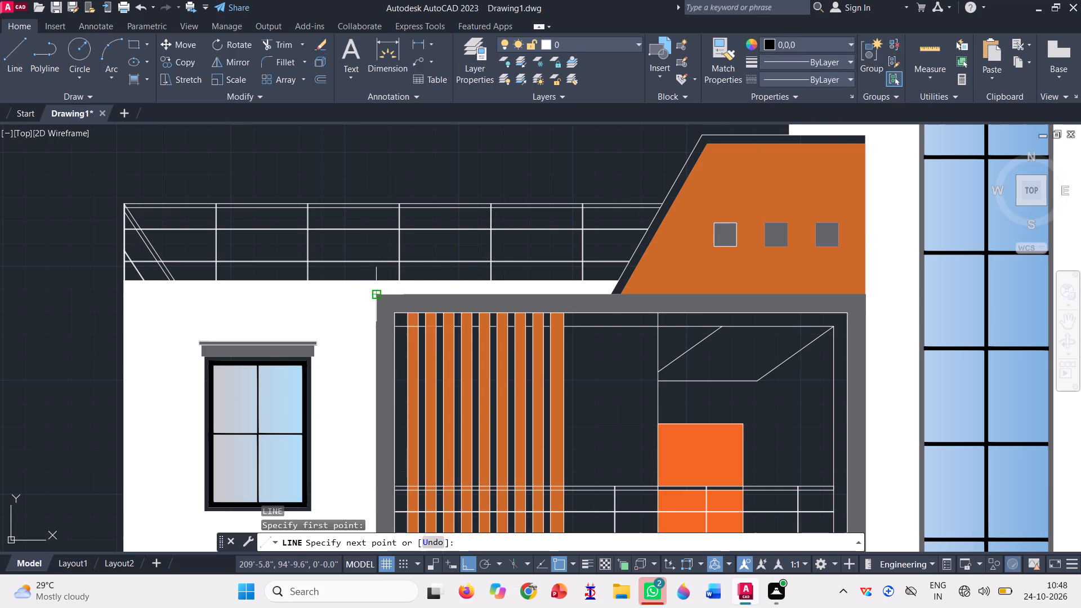
{"action": "left_click", "coordinate": [385, 173]}
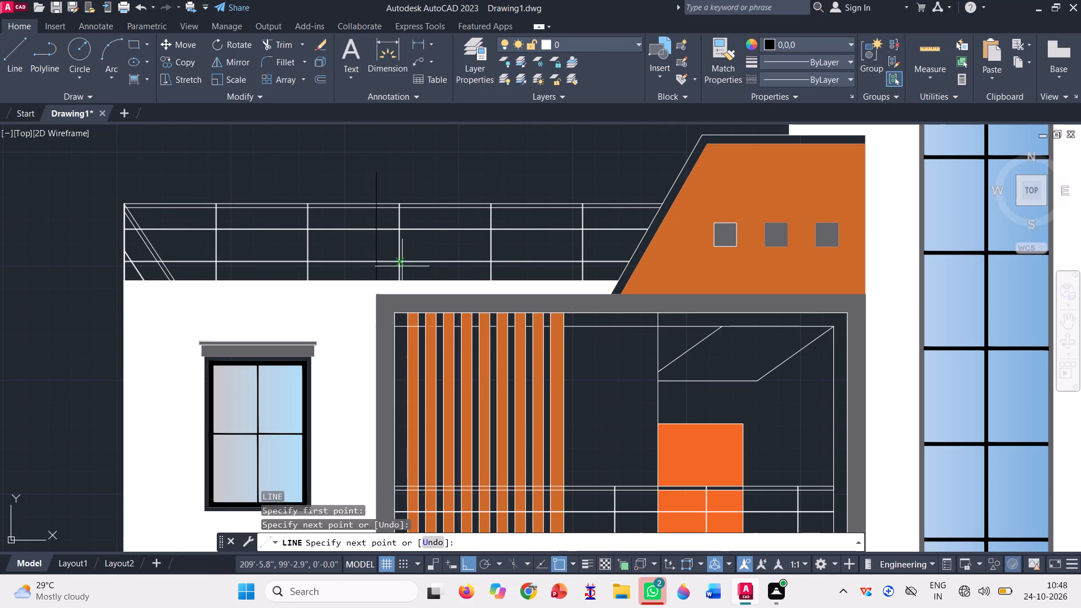
{"action": "key", "text": "space"}
Trim the lower, middle and top roof railing rails between the black vertical line and the nearest post to its left.
{"action": "scroll", "coordinate": [374, 236], "scroll_direction": "up", "scroll_amount": 2}
{"action": "scroll", "coordinate": [378, 266], "scroll_direction": "down", "scroll_amount": 1}
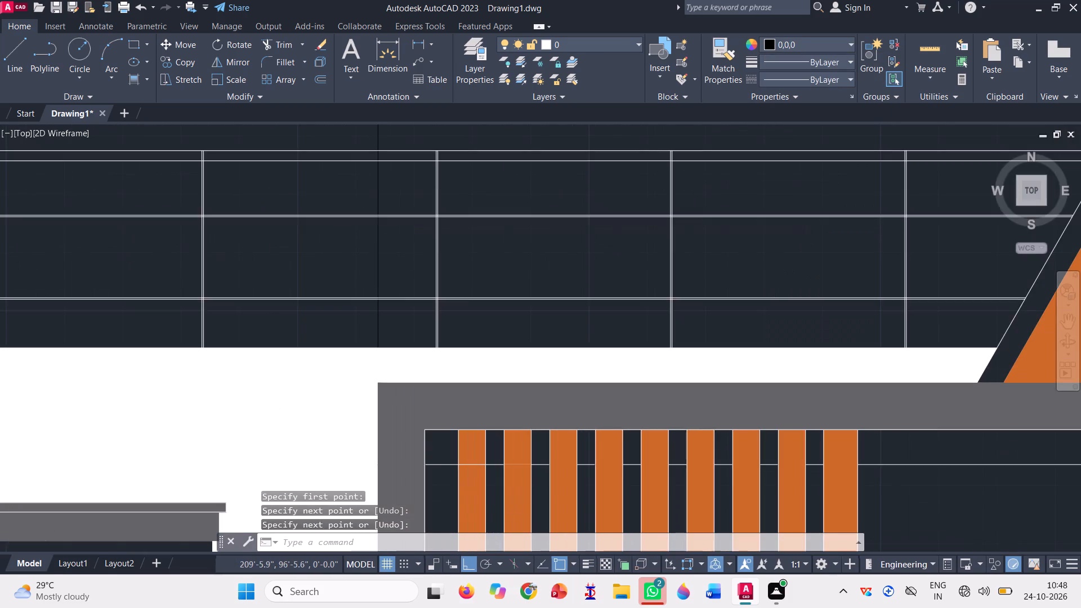
{"action": "scroll", "coordinate": [378, 266], "scroll_direction": "down", "scroll_amount": 1}
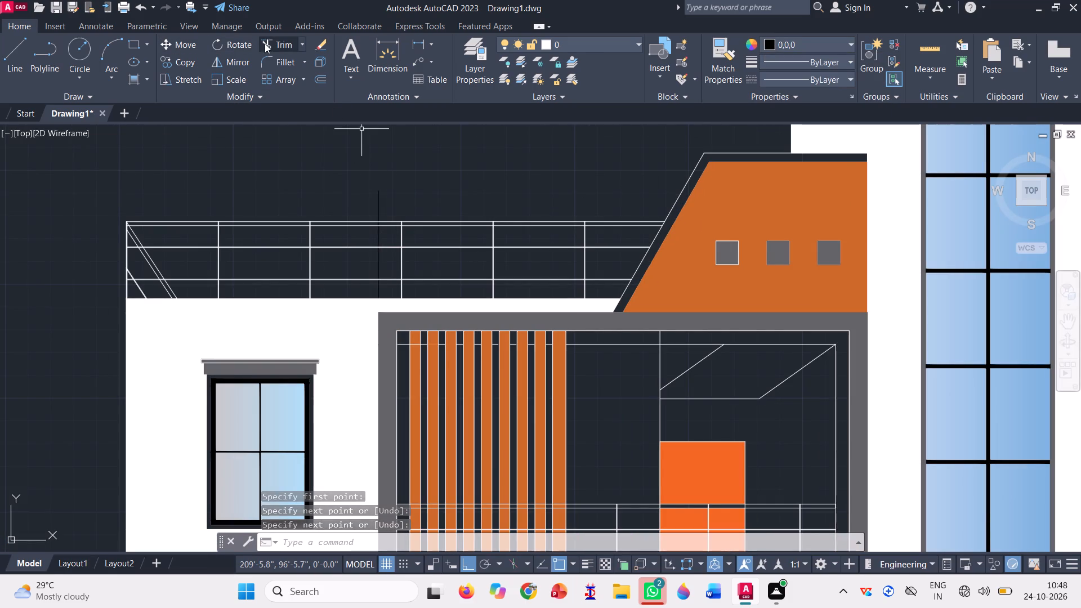
{"action": "left_click", "coordinate": [267, 43]}
{"action": "scroll", "coordinate": [351, 279], "scroll_direction": "up", "scroll_amount": 2}
{"action": "left_click", "coordinate": [351, 278]}
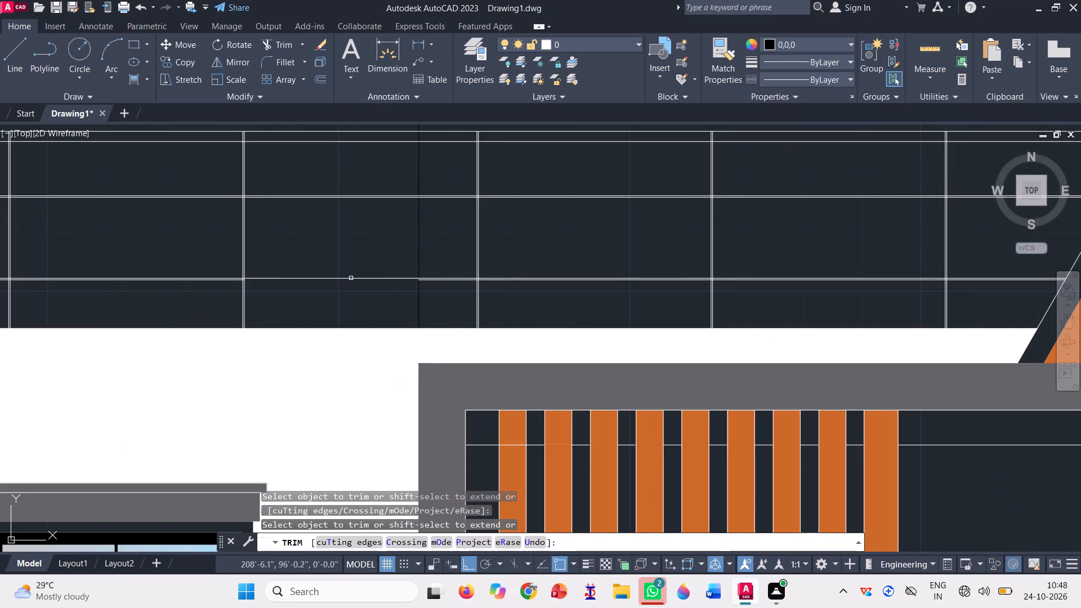
{"action": "left_click", "coordinate": [351, 278]}
{"action": "left_click", "coordinate": [367, 190]}
{"action": "left_click", "coordinate": [358, 222]}
{"action": "scroll", "coordinate": [359, 222], "scroll_direction": "down", "scroll_amount": 1}
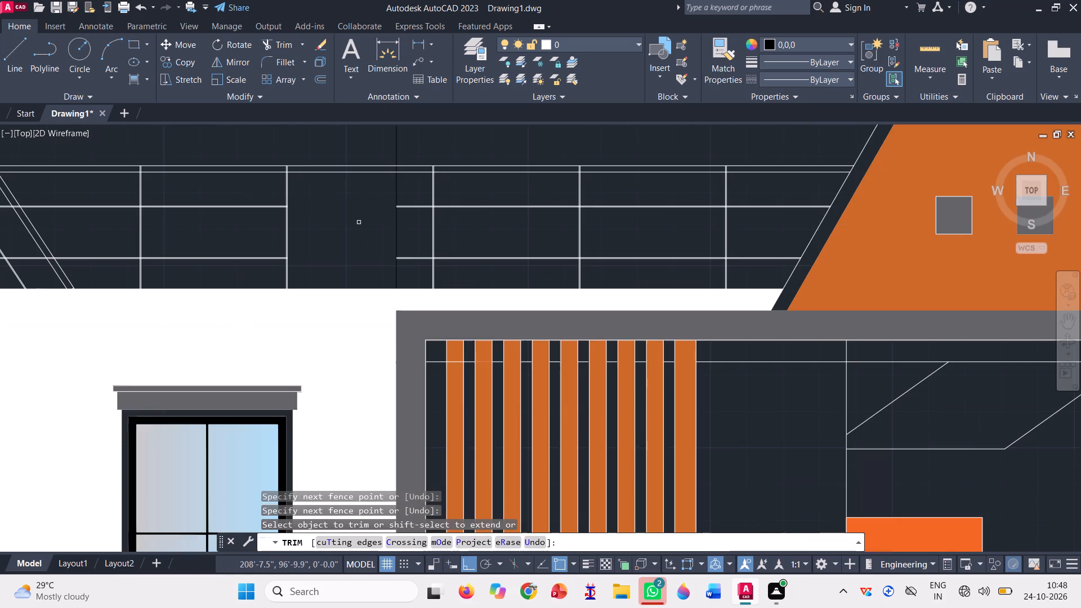
{"action": "left_click", "coordinate": [360, 192]}
{"action": "left_click", "coordinate": [352, 157]}
{"action": "scroll", "coordinate": [386, 211], "scroll_direction": "down", "scroll_amount": 1}
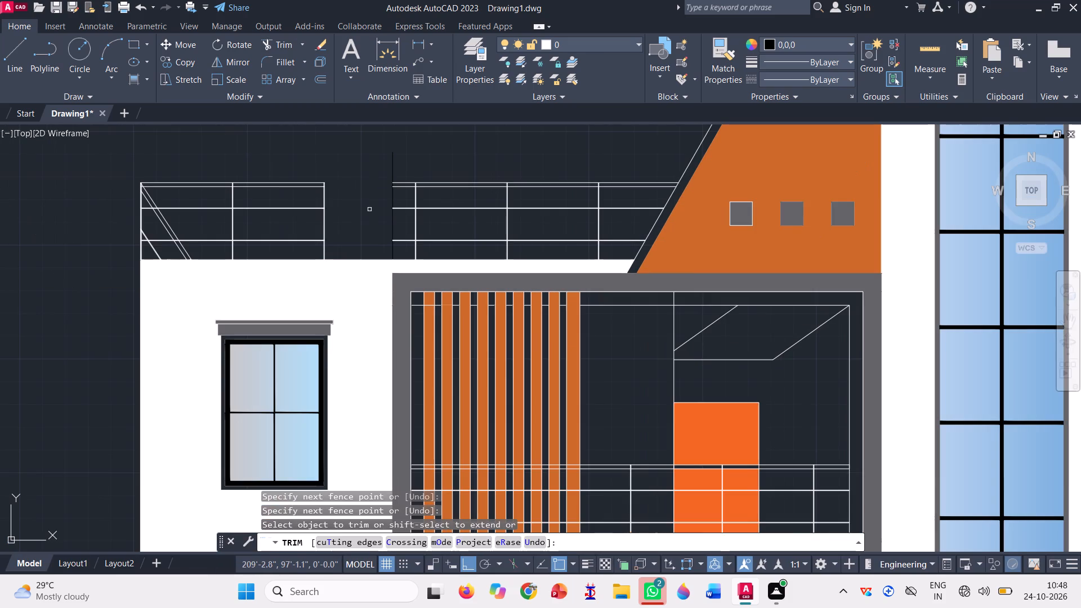
{"action": "key", "text": "space"}
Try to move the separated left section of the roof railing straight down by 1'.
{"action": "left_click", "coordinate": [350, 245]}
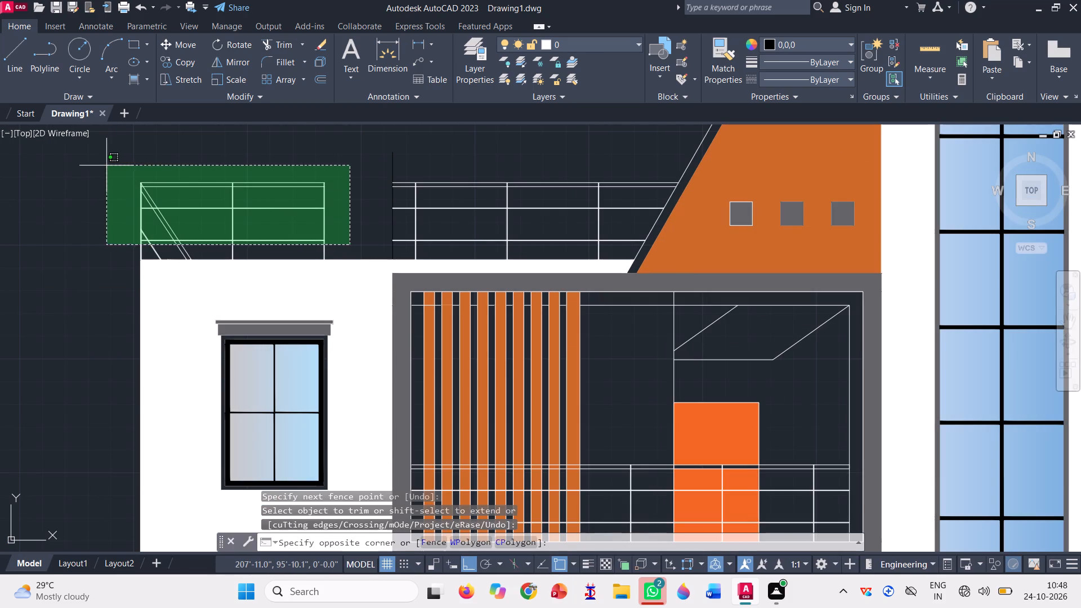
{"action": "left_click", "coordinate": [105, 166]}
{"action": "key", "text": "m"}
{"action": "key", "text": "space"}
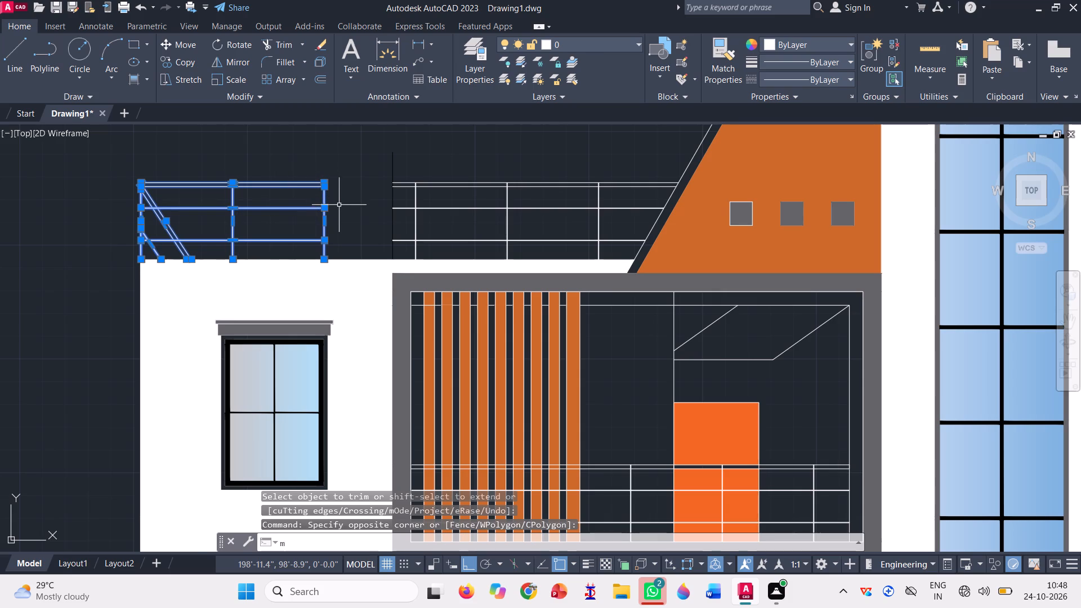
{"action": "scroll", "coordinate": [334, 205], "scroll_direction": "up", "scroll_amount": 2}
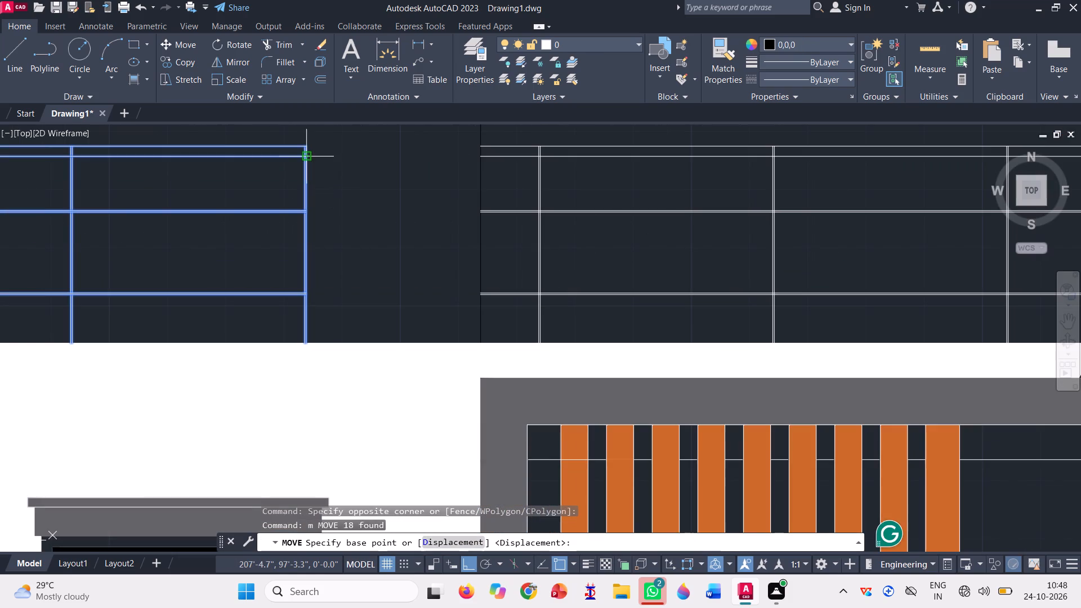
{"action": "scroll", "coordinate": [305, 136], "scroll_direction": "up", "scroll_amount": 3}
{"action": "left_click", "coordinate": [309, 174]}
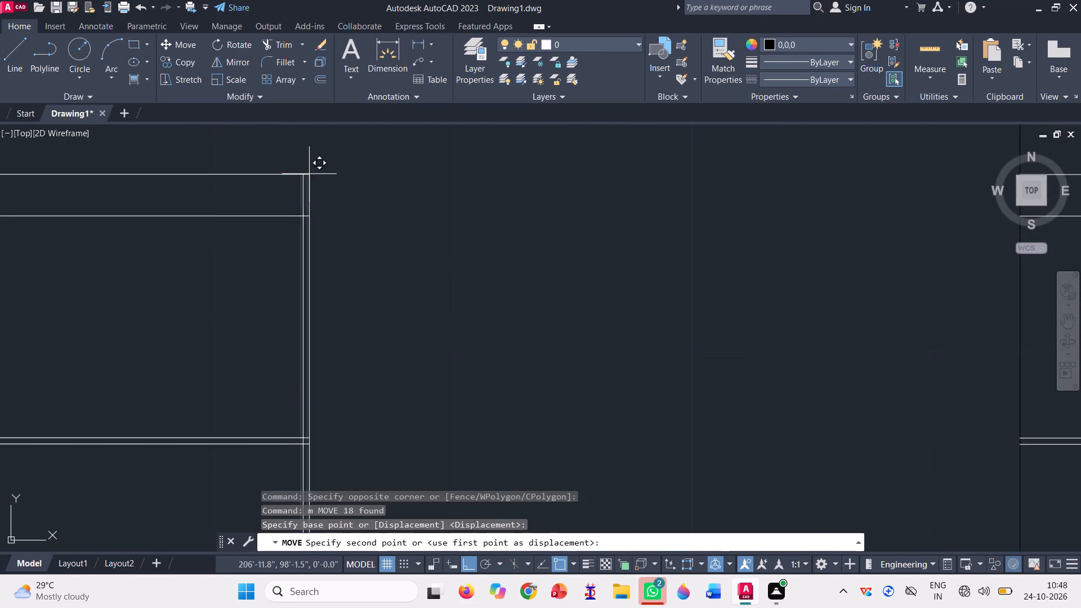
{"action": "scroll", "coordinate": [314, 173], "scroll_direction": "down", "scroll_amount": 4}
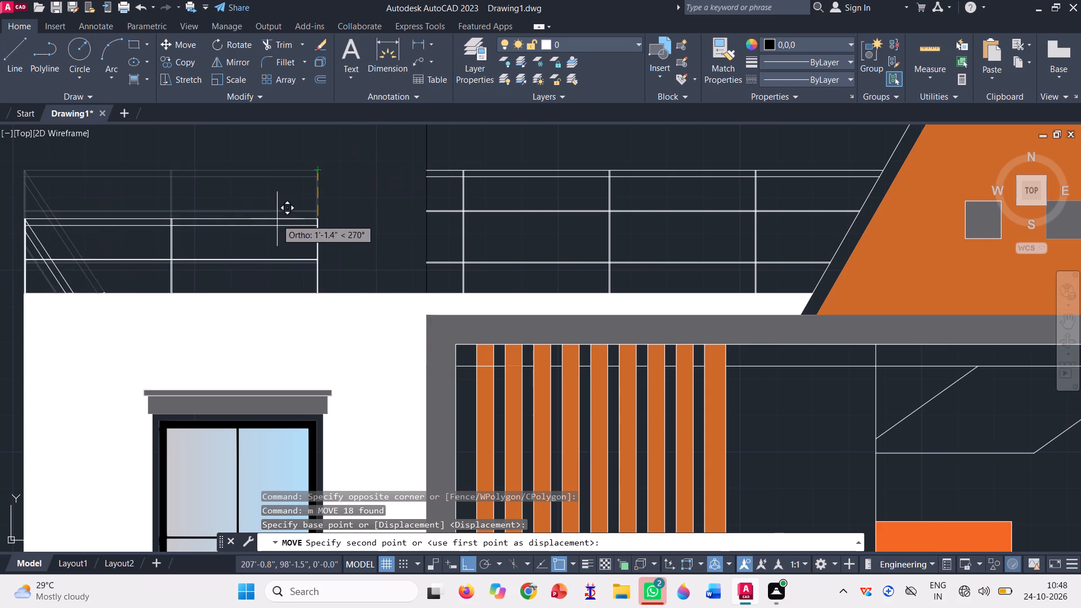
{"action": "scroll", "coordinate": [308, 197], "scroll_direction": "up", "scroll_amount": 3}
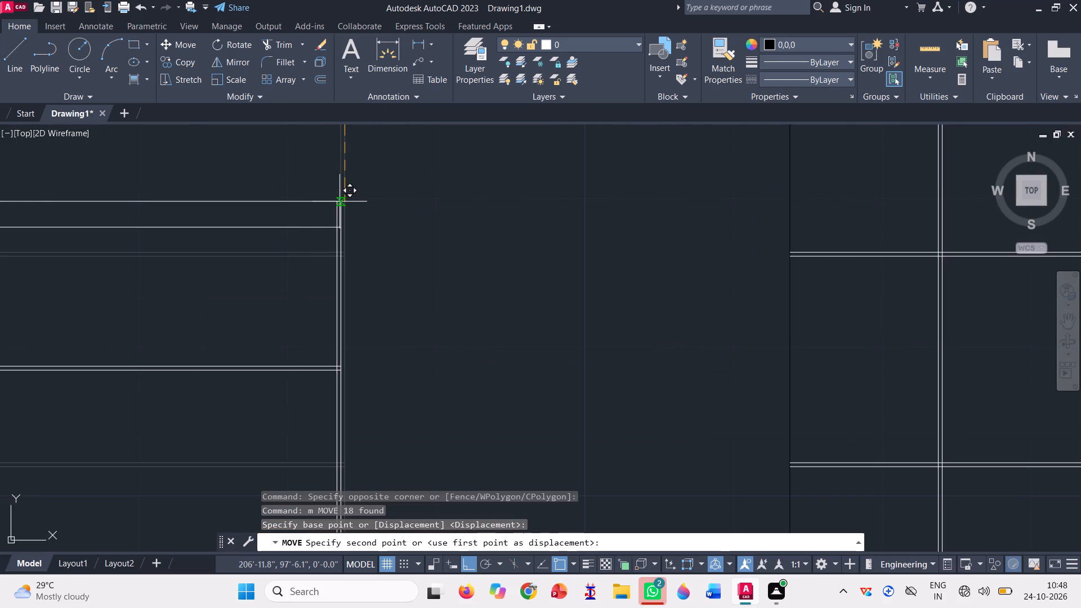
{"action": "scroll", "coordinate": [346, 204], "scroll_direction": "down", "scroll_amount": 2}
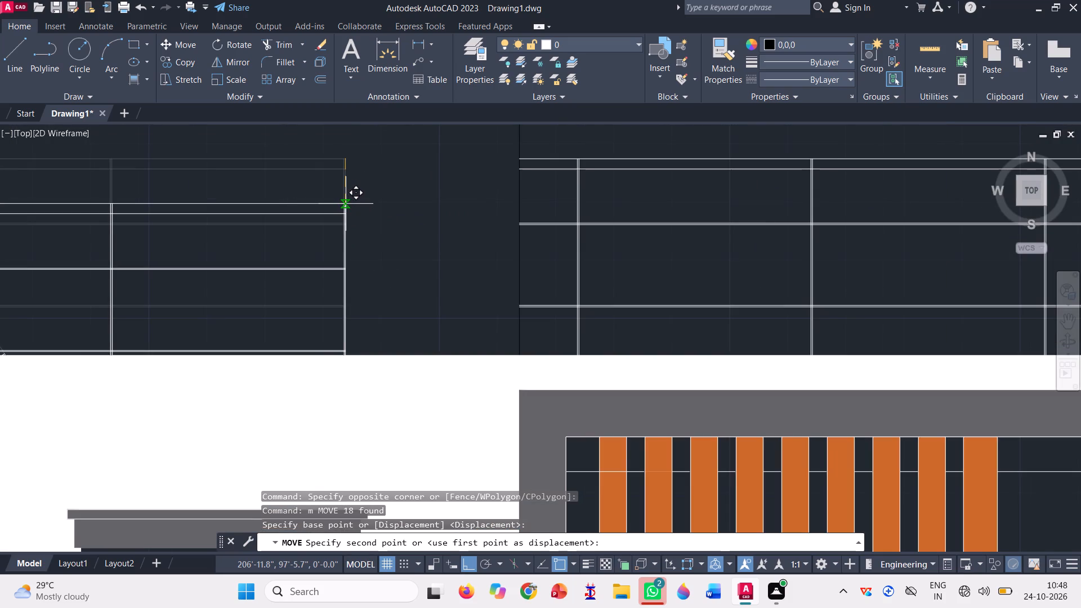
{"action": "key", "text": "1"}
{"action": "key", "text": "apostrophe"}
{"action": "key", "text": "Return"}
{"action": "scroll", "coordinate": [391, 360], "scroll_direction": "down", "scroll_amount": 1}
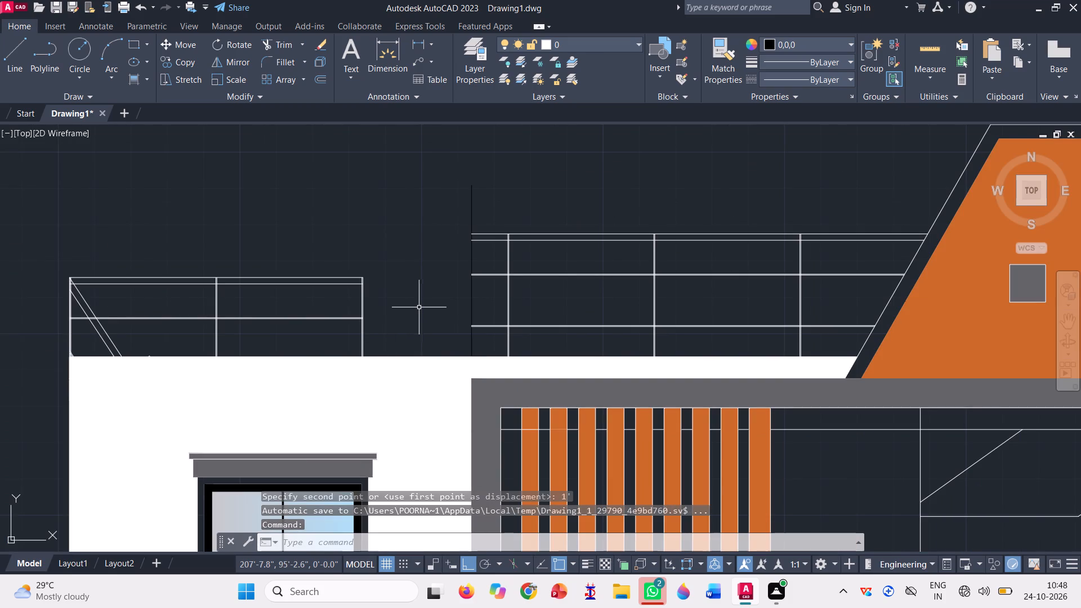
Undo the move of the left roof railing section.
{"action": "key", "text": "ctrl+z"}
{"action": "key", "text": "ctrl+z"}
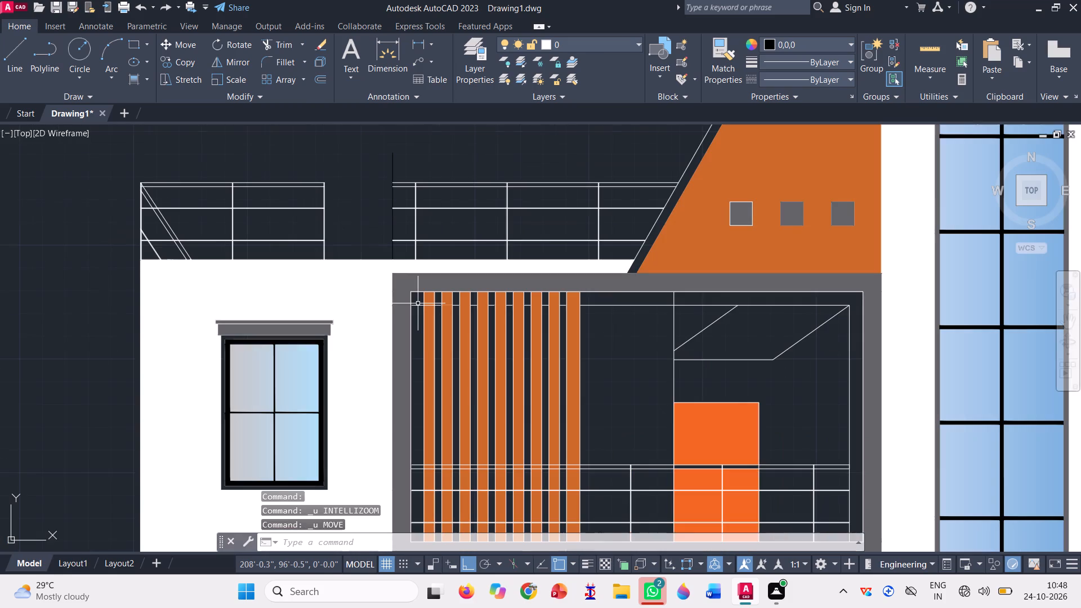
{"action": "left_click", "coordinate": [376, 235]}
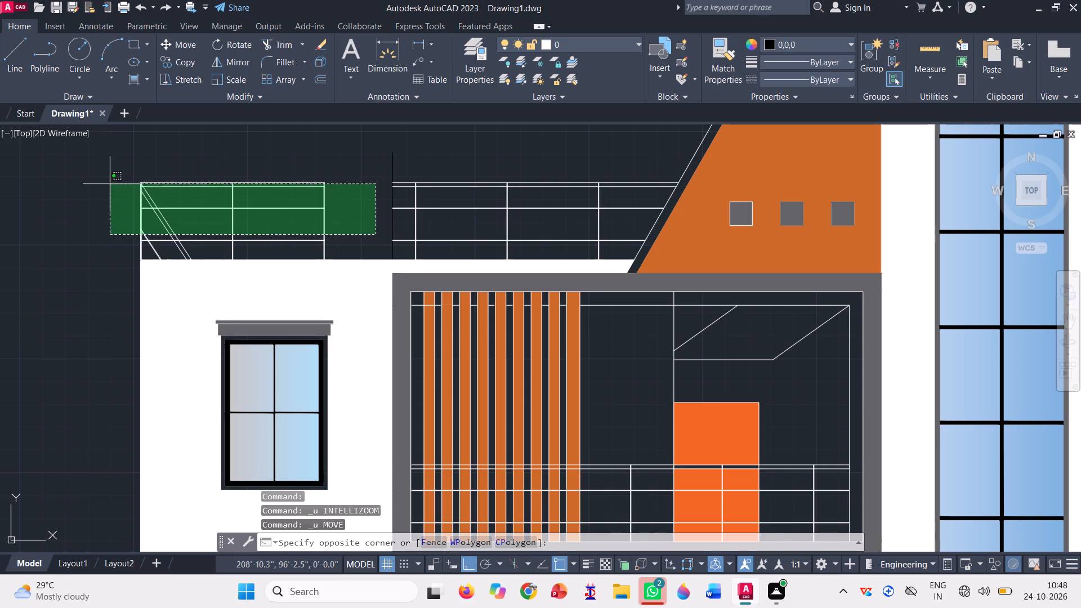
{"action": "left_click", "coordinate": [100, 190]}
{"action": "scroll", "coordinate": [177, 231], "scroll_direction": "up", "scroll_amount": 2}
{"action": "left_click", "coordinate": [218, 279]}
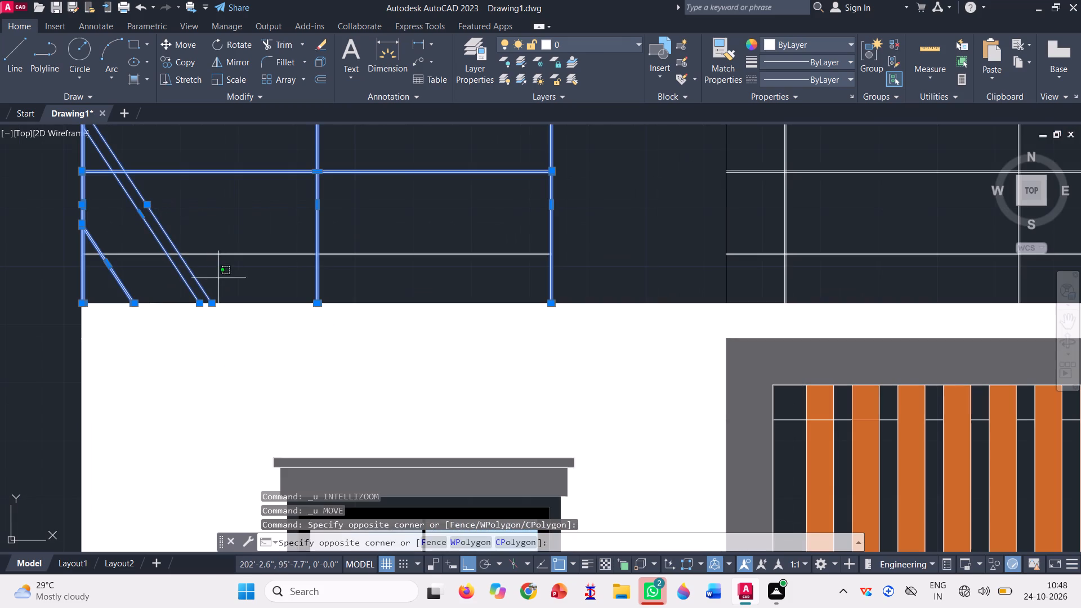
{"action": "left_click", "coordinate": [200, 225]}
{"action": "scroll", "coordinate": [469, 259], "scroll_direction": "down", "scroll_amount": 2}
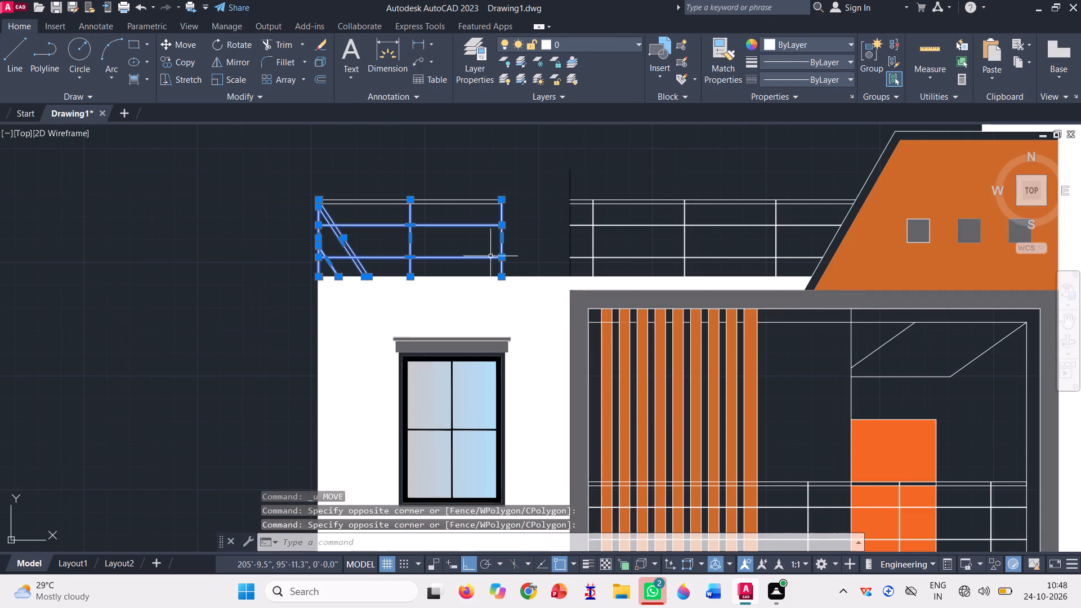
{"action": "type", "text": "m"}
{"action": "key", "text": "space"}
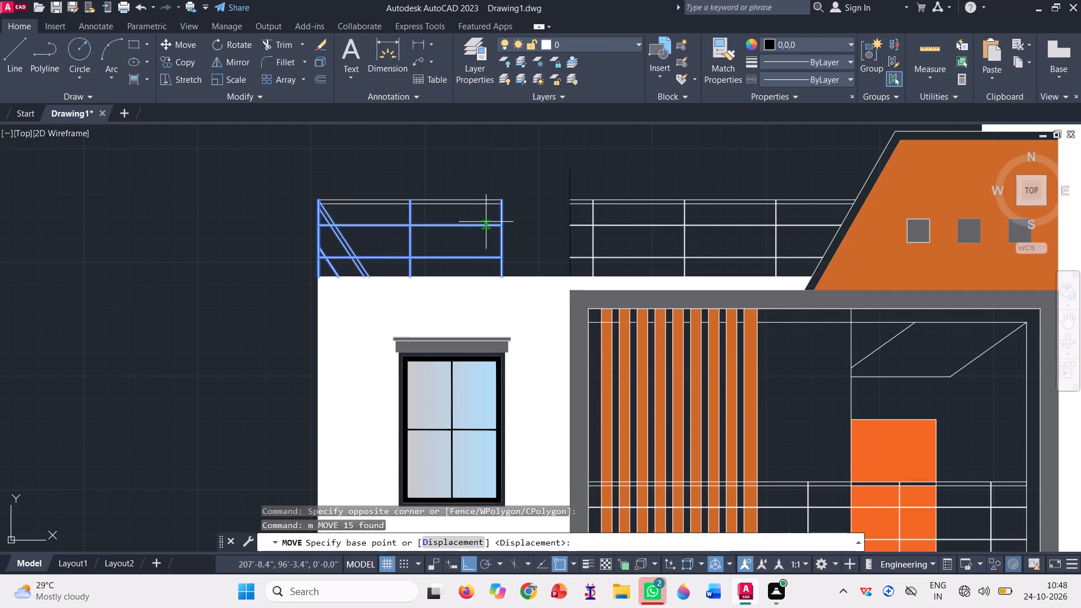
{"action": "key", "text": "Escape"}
Move the complete separated left section of the roof railing straight down by 0'5".
{"action": "left_click", "coordinate": [529, 273]}
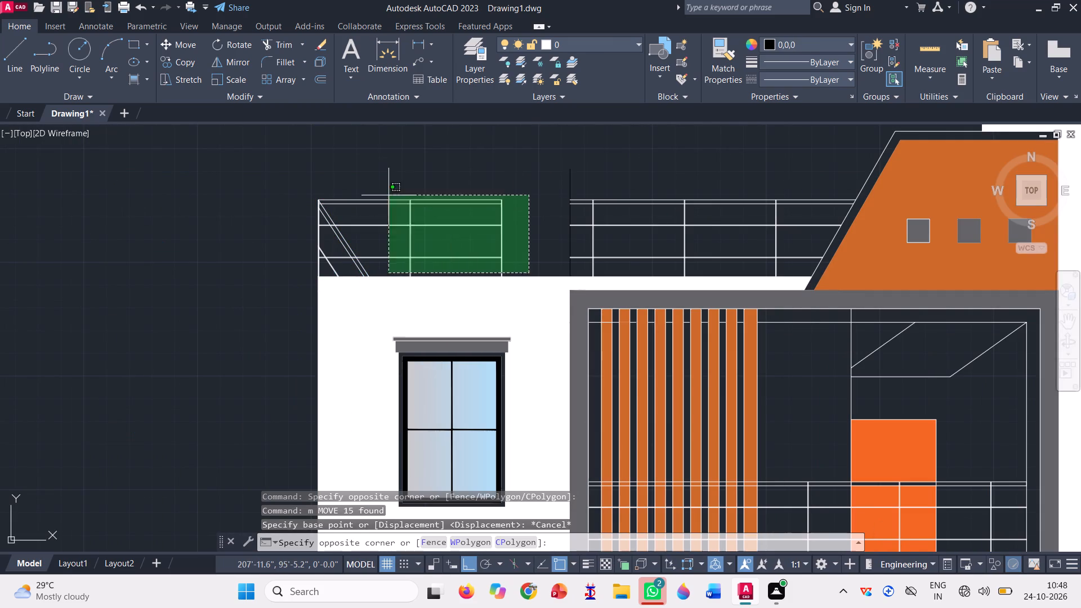
{"action": "left_click", "coordinate": [307, 175]}
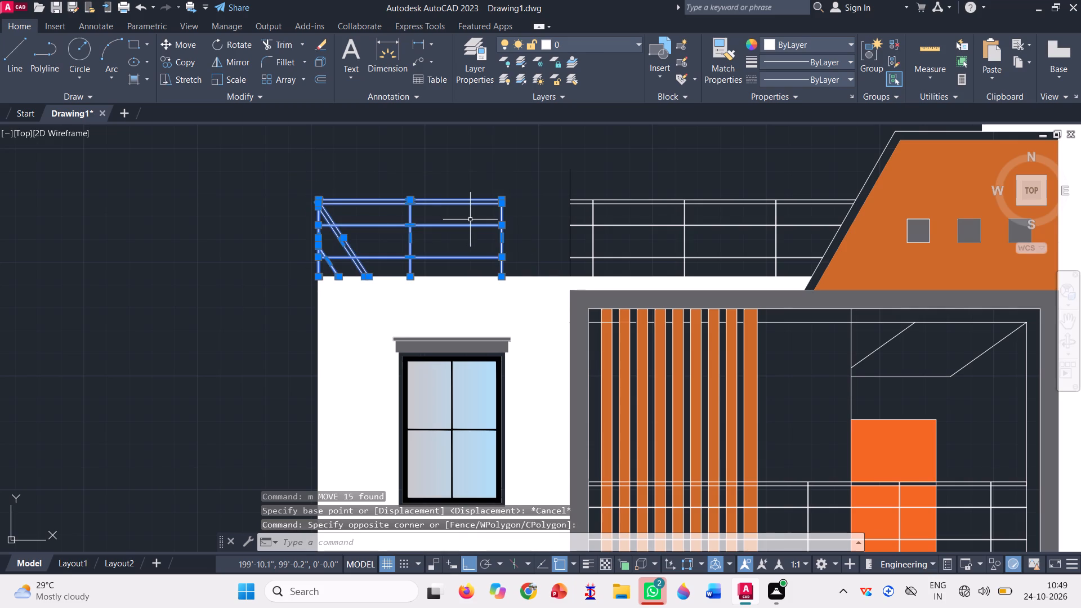
{"action": "scroll", "coordinate": [263, 251], "scroll_direction": "down", "scroll_amount": 3}
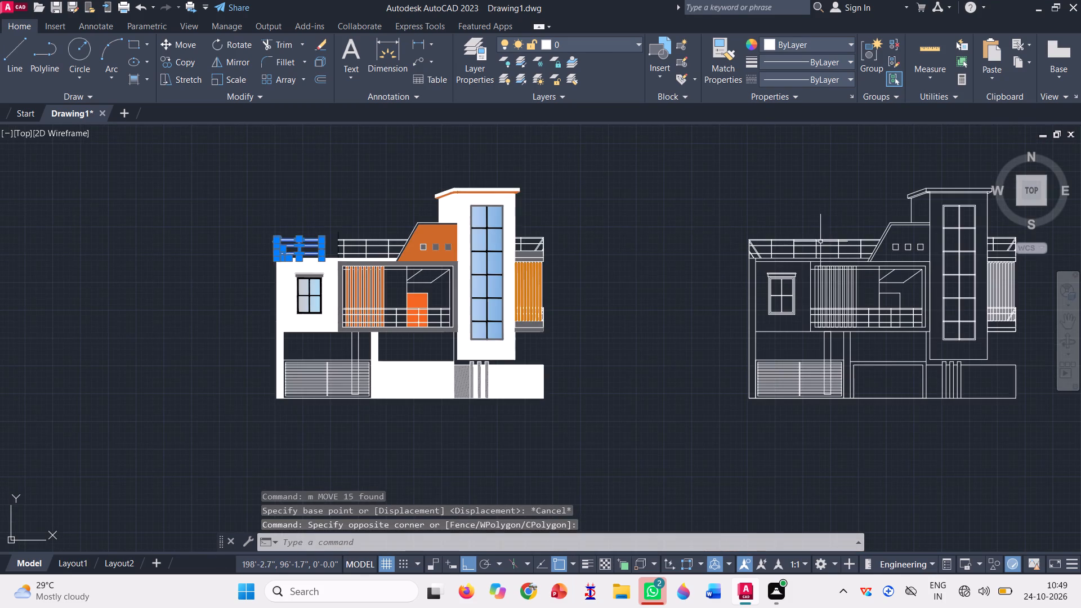
{"action": "scroll", "coordinate": [834, 242], "scroll_direction": "up", "scroll_amount": 3}
{"action": "scroll", "coordinate": [672, 278], "scroll_direction": "down", "scroll_amount": 2}
{"action": "scroll", "coordinate": [736, 276], "scroll_direction": "down", "scroll_amount": 1}
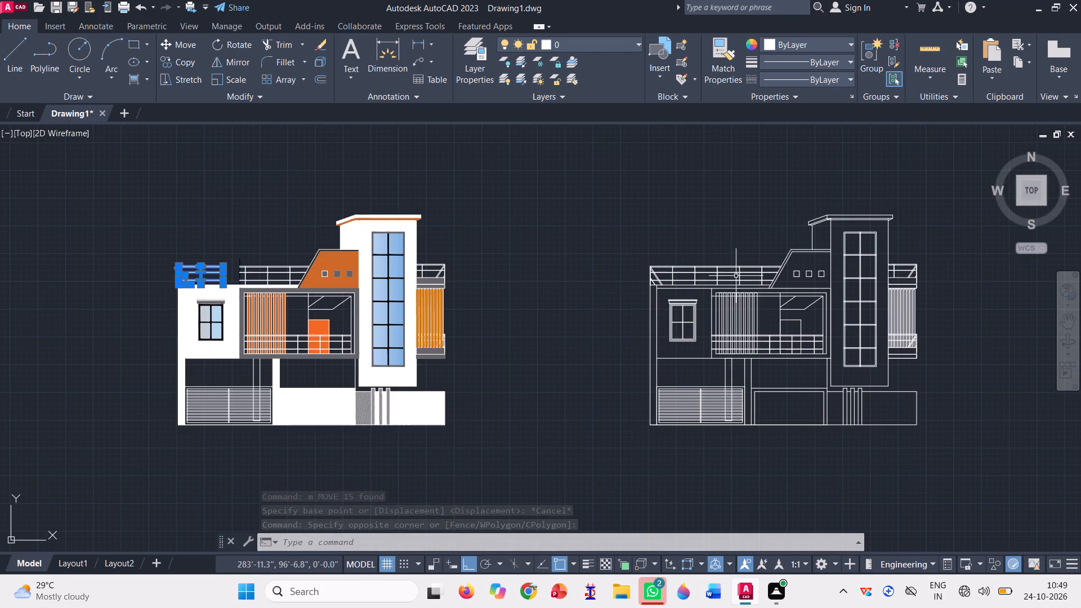
{"action": "type", "text": "m"}
{"action": "key", "text": "space"}
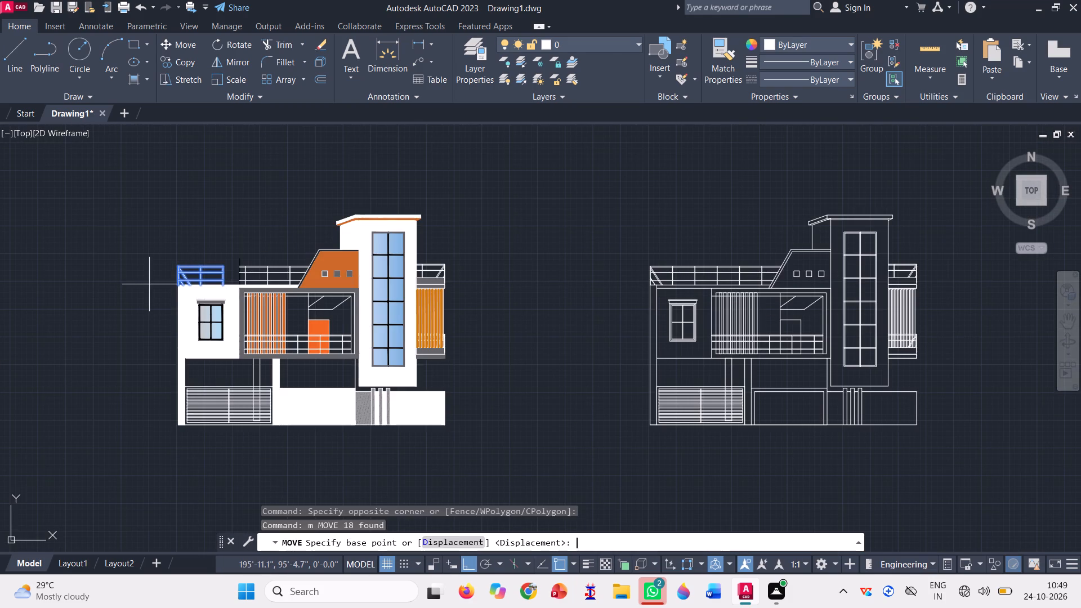
{"action": "scroll", "coordinate": [159, 279], "scroll_direction": "up", "scroll_amount": 3}
{"action": "scroll", "coordinate": [215, 248], "scroll_direction": "up", "scroll_amount": 2}
{"action": "scroll", "coordinate": [245, 416], "scroll_direction": "up", "scroll_amount": 4}
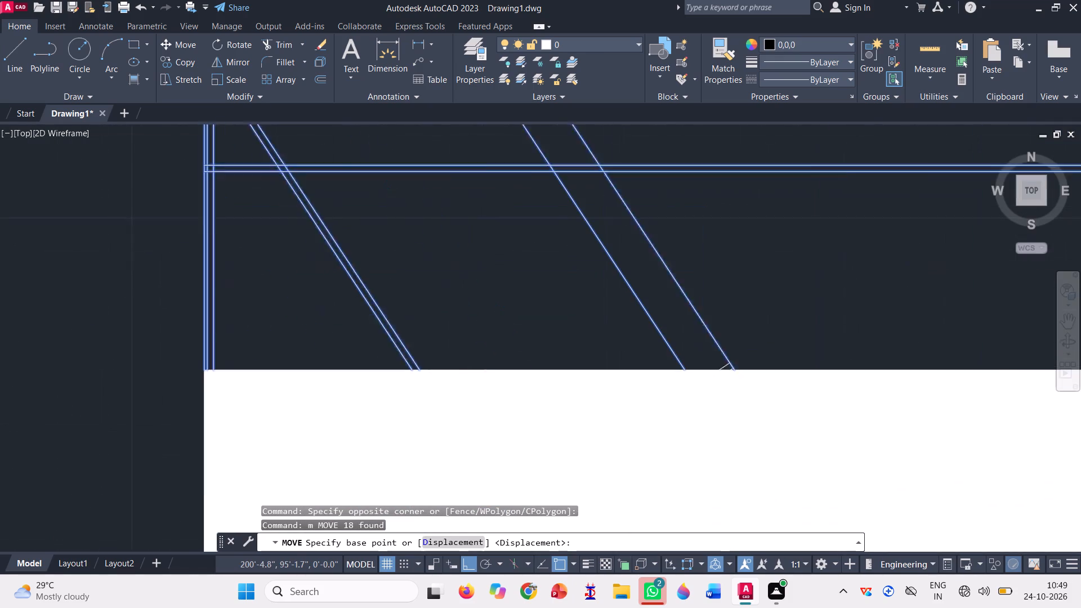
{"action": "left_click", "coordinate": [175, 344]}
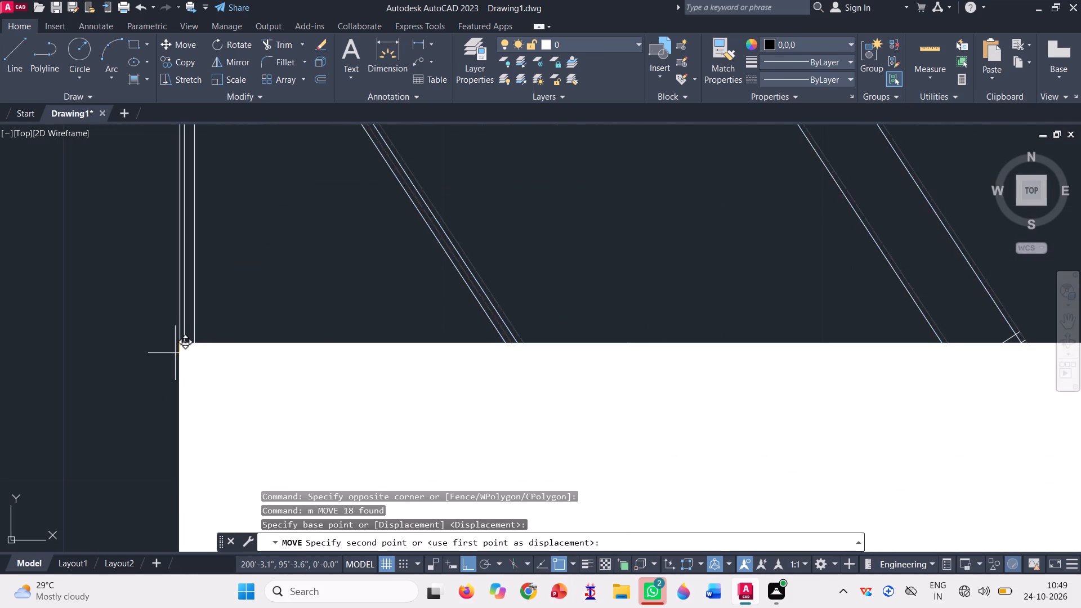
{"action": "scroll", "coordinate": [180, 379], "scroll_direction": "down", "scroll_amount": 3}
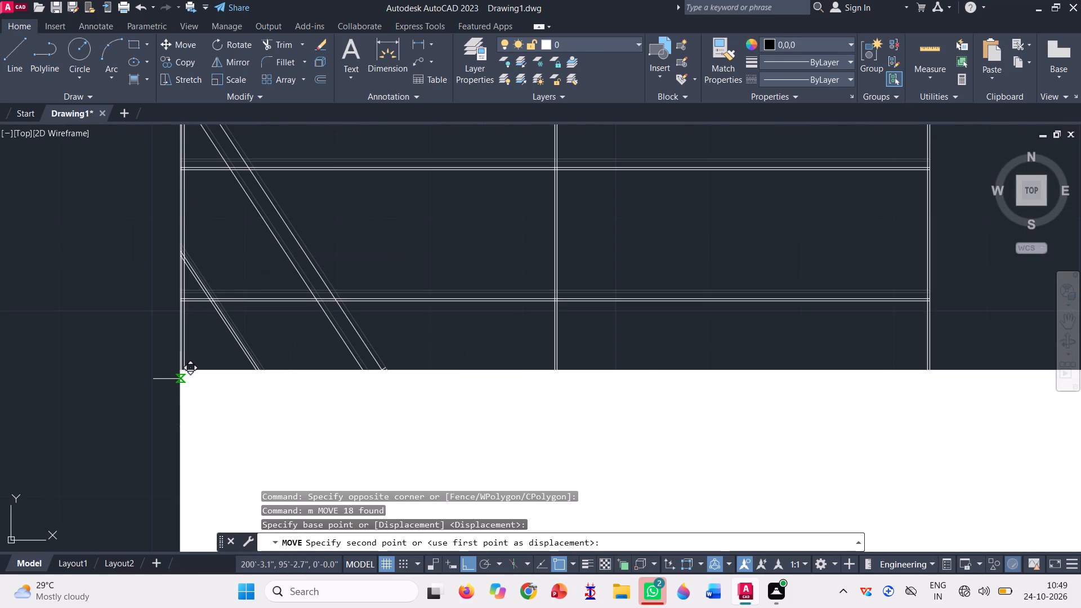
{"action": "scroll", "coordinate": [180, 379], "scroll_direction": "down", "scroll_amount": 1}
{"action": "type", "text": "0'5\""}
{"action": "key", "text": "Return"}
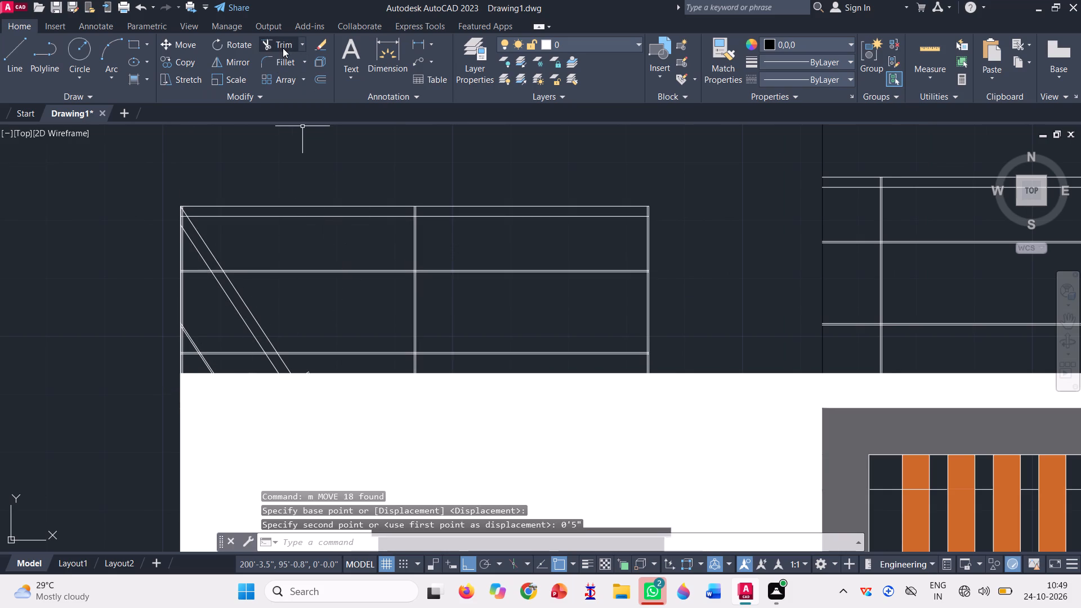
Extend the lower, middle and top rails of the lowered railing section to the black vertical line.
{"action": "left_click", "coordinate": [302, 42]}
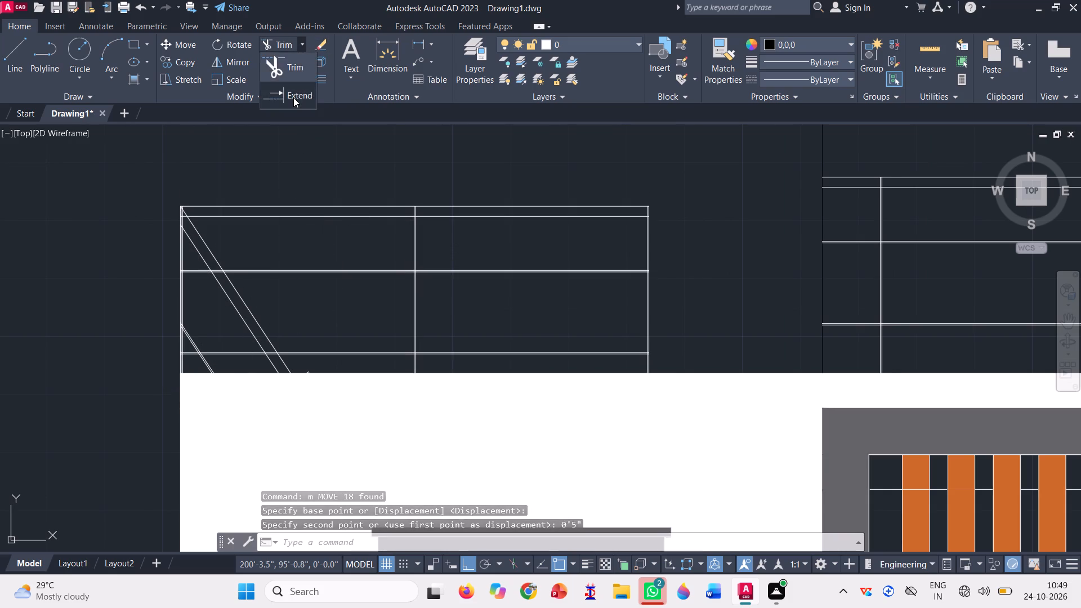
{"action": "left_click", "coordinate": [293, 97]}
{"action": "left_click", "coordinate": [598, 190]}
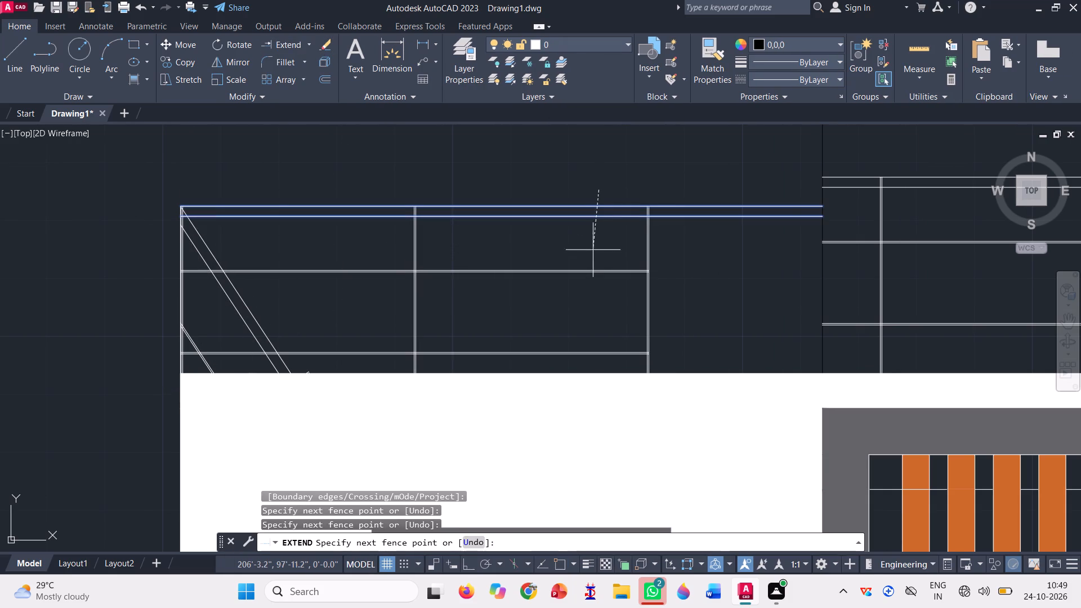
{"action": "left_click", "coordinate": [593, 362]}
{"action": "scroll", "coordinate": [436, 223], "scroll_direction": "down", "scroll_amount": 1}
{"action": "key", "text": "Escape"}
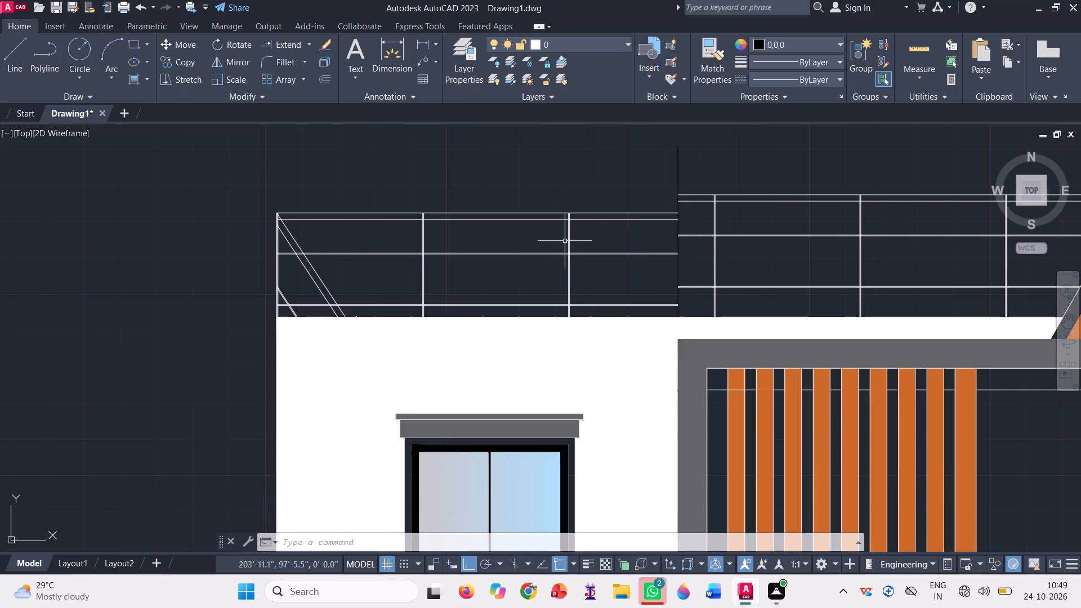
Copy the lowered railing section's last post to the black vertical line, with its top at the higher railing's top rail.
{"action": "scroll", "coordinate": [565, 240], "scroll_direction": "down", "scroll_amount": 1}
{"action": "scroll", "coordinate": [633, 240], "scroll_direction": "up", "scroll_amount": 2}
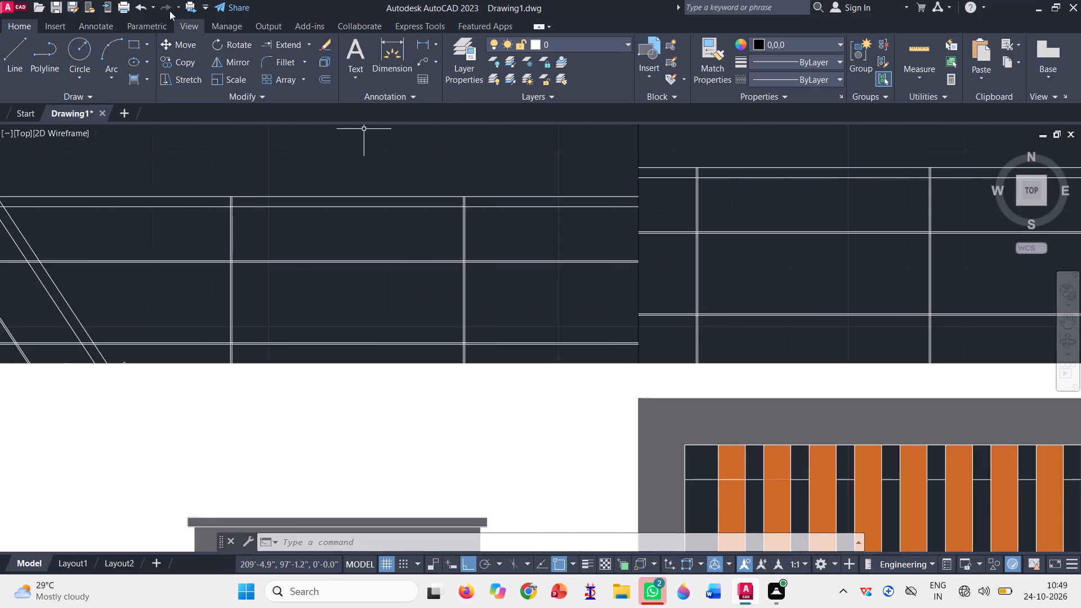
{"action": "left_click", "coordinate": [185, 65]}
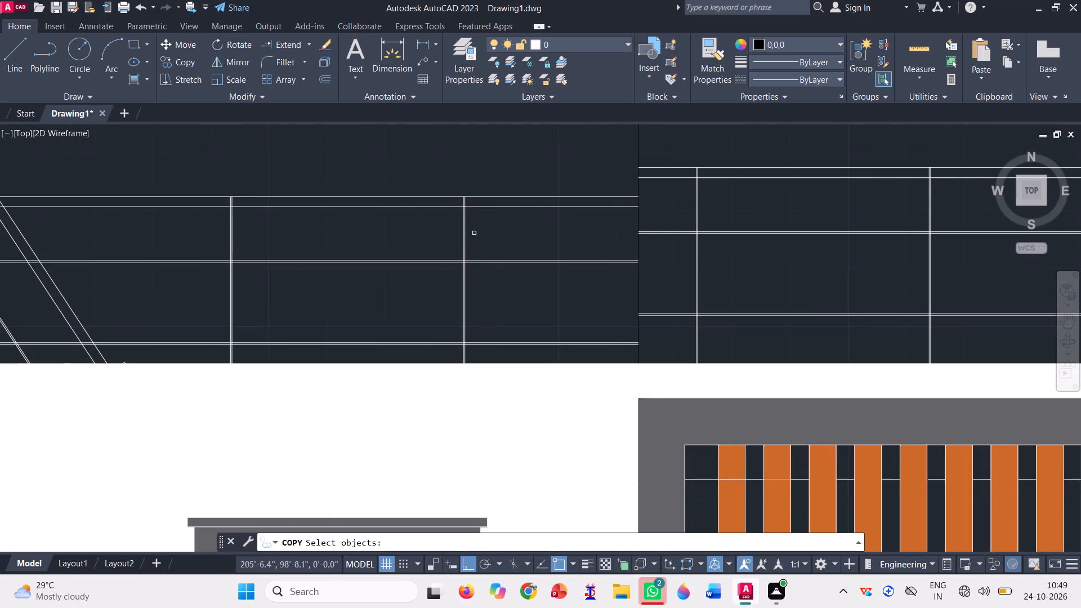
{"action": "left_click", "coordinate": [476, 231]}
{"action": "left_click", "coordinate": [433, 226]}
{"action": "key", "text": "space"}
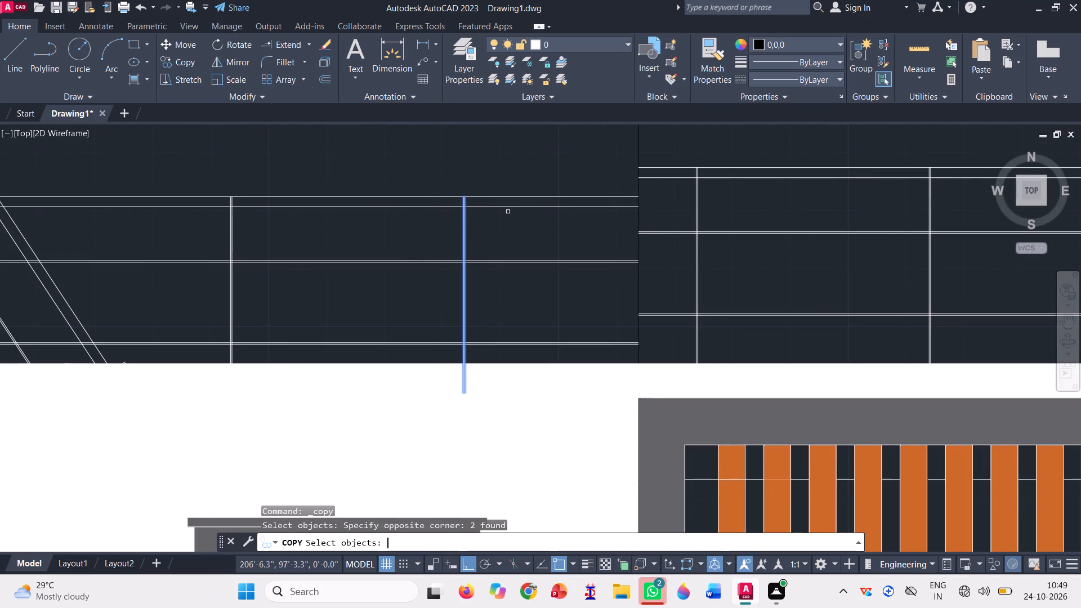
{"action": "scroll", "coordinate": [461, 195], "scroll_direction": "up", "scroll_amount": 3}
{"action": "left_click", "coordinate": [474, 200]}
{"action": "scroll", "coordinate": [434, 209], "scroll_direction": "down", "scroll_amount": 3}
{"action": "scroll", "coordinate": [613, 177], "scroll_direction": "up", "scroll_amount": 2}
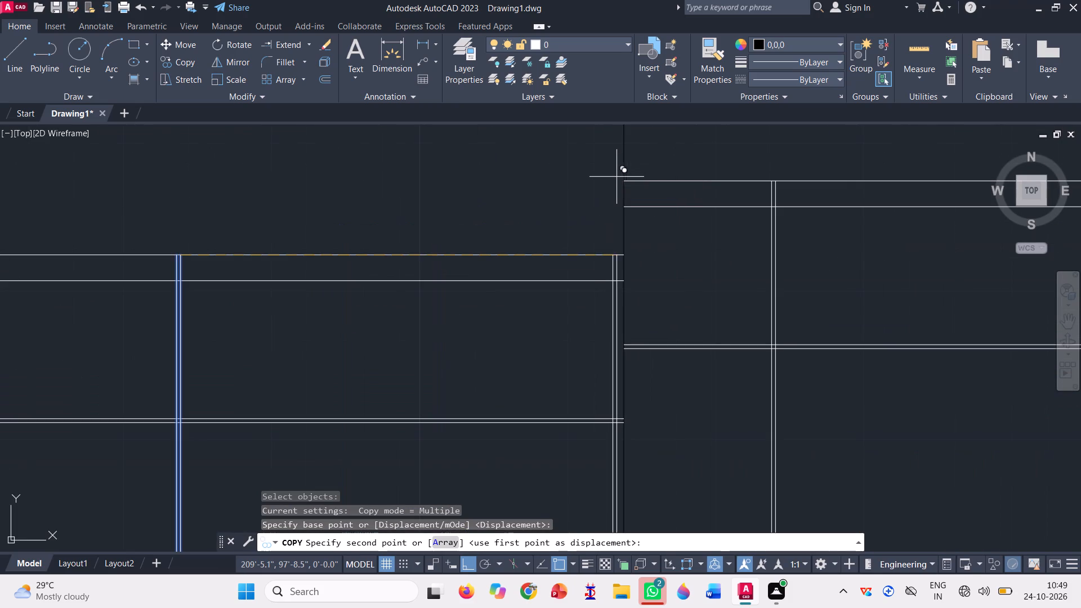
{"action": "left_click", "coordinate": [622, 180]}
{"action": "scroll", "coordinate": [545, 204], "scroll_direction": "down", "scroll_amount": 1}
{"action": "scroll", "coordinate": [603, 170], "scroll_direction": "down", "scroll_amount": 2}
{"action": "key", "text": "Escape"}
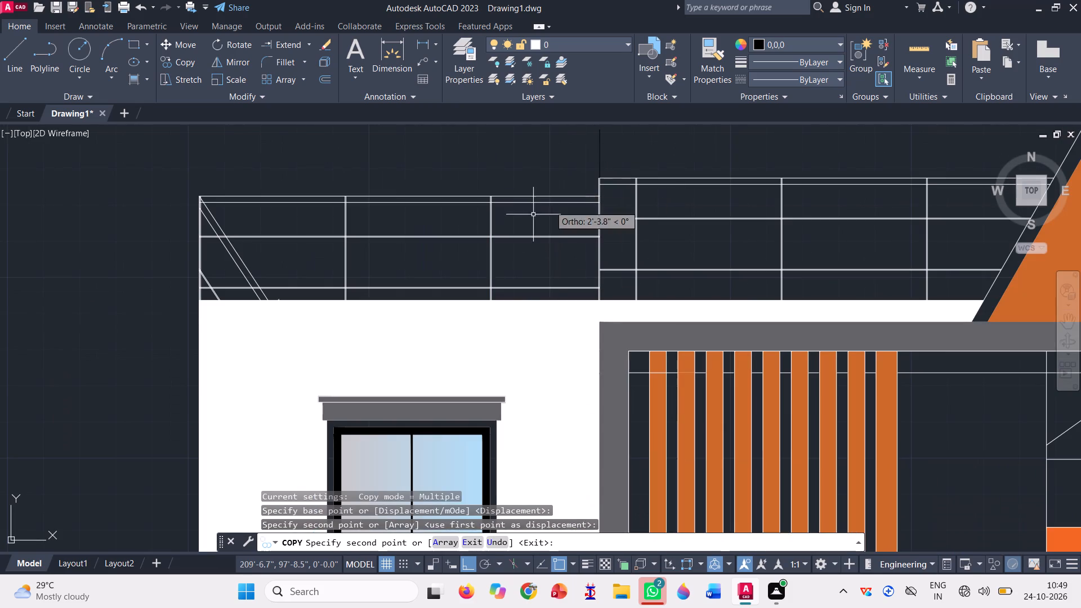
Move the white wall gradient hatch from the coloured elevation onto the uncoloured elevation, matching their bottom-right corners.
{"action": "scroll", "coordinate": [474, 292], "scroll_direction": "down", "scroll_amount": 1}
{"action": "scroll", "coordinate": [413, 276], "scroll_direction": "down", "scroll_amount": 1}
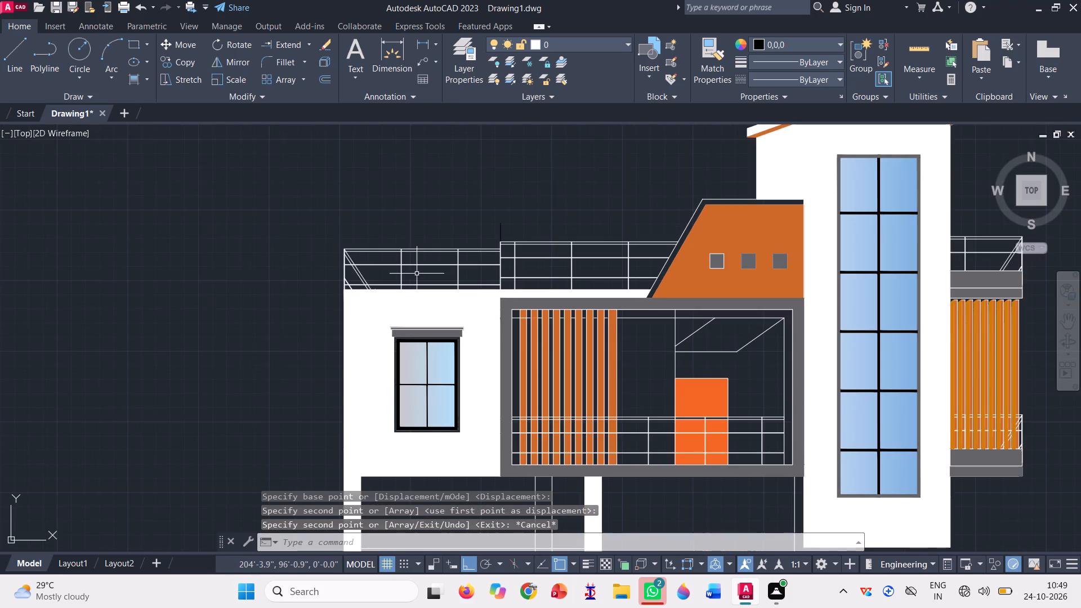
{"action": "scroll", "coordinate": [407, 242], "scroll_direction": "down", "scroll_amount": 2}
{"action": "scroll", "coordinate": [468, 223], "scroll_direction": "up", "scroll_amount": 2}
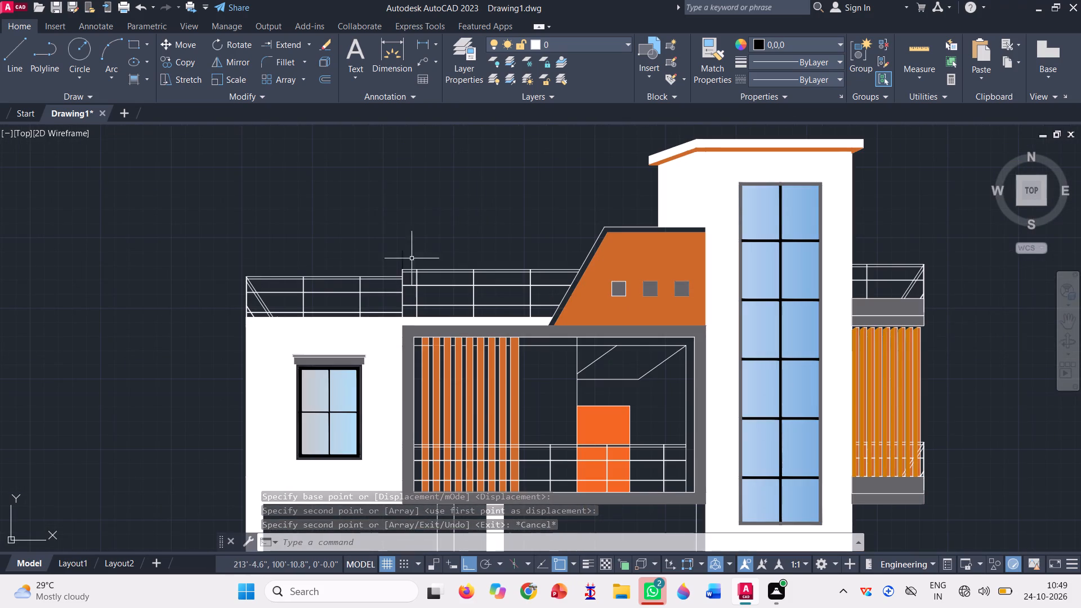
{"action": "scroll", "coordinate": [359, 304], "scroll_direction": "up", "scroll_amount": 1}
{"action": "scroll", "coordinate": [256, 312], "scroll_direction": "up", "scroll_amount": 2}
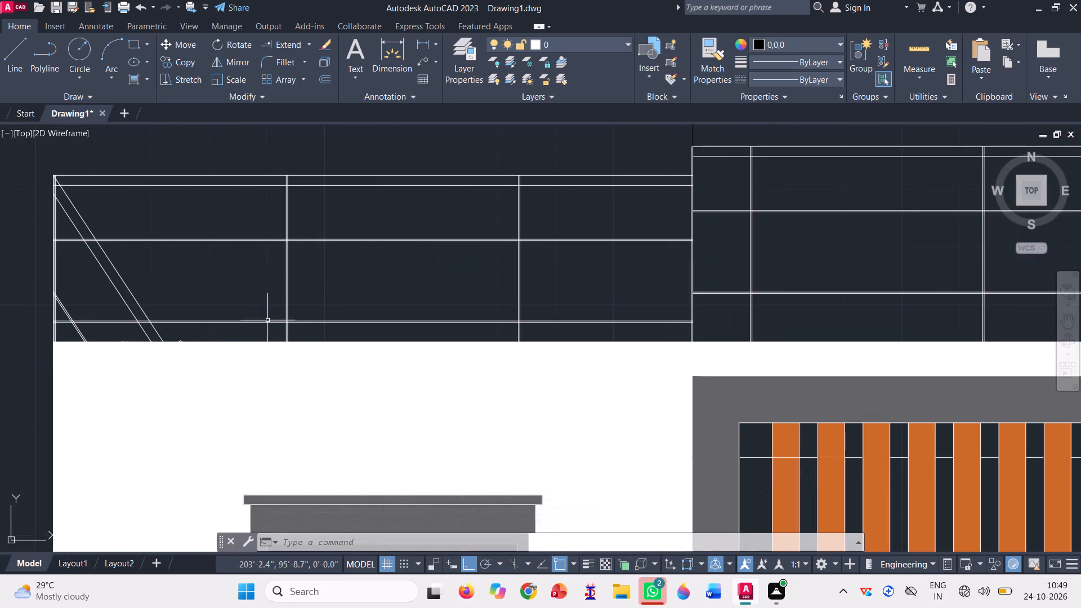
{"action": "scroll", "coordinate": [349, 287], "scroll_direction": "down", "scroll_amount": 3}
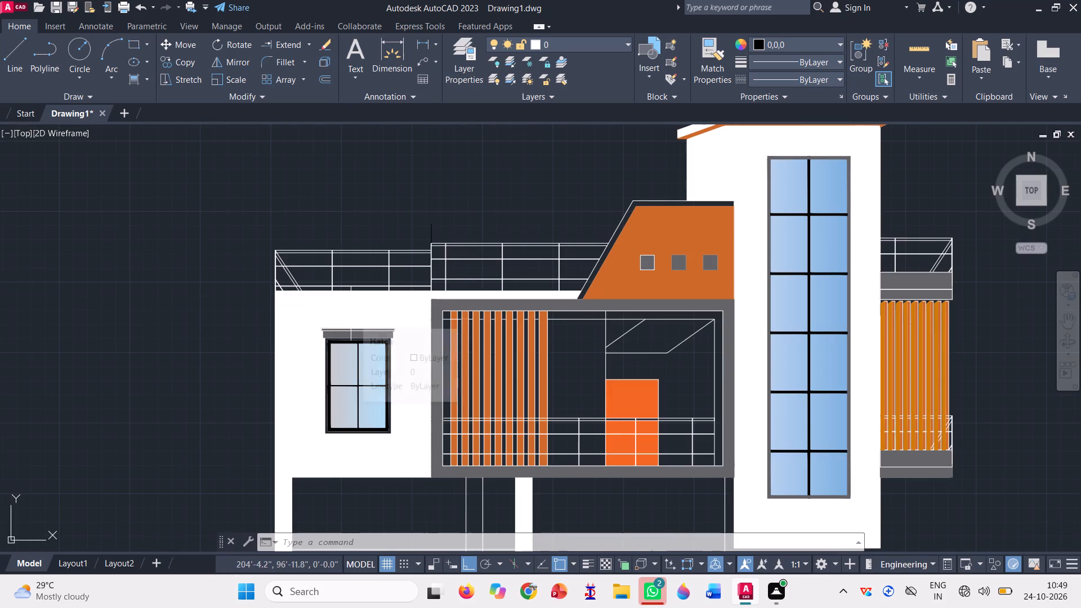
{"action": "left_click", "coordinate": [351, 314]}
{"action": "scroll", "coordinate": [439, 321], "scroll_direction": "down", "scroll_amount": 1}
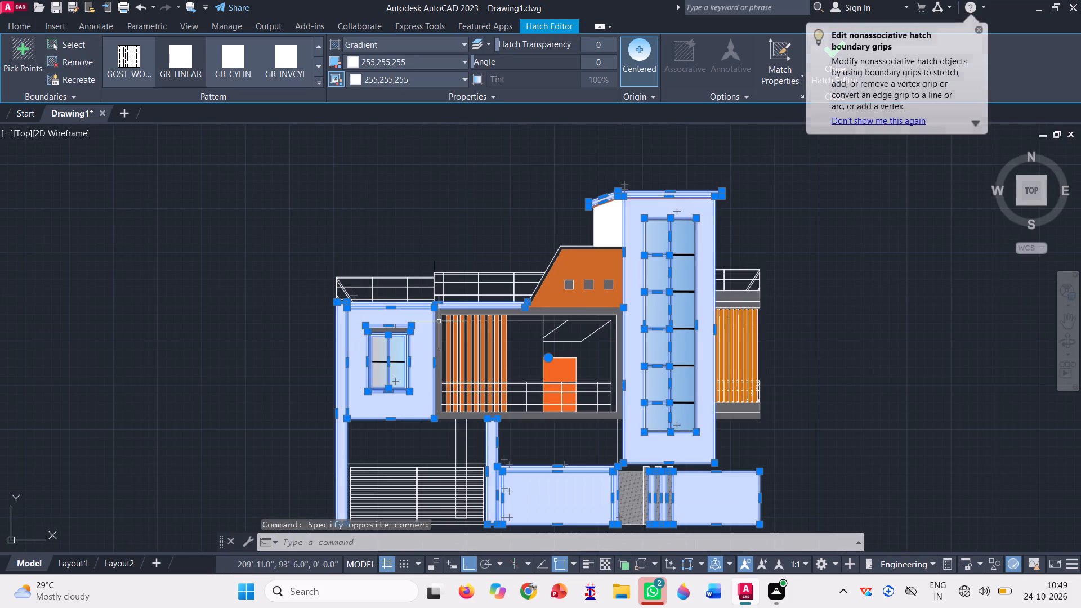
{"action": "scroll", "coordinate": [566, 263], "scroll_direction": "down", "scroll_amount": 1}
{"action": "type", "text": "m"}
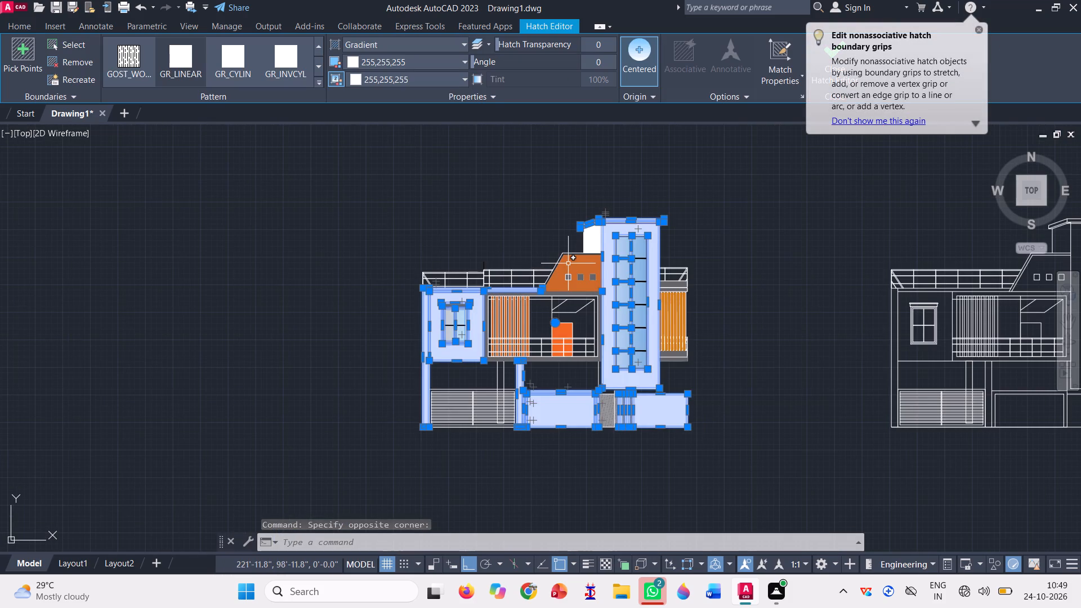
{"action": "key", "text": "space"}
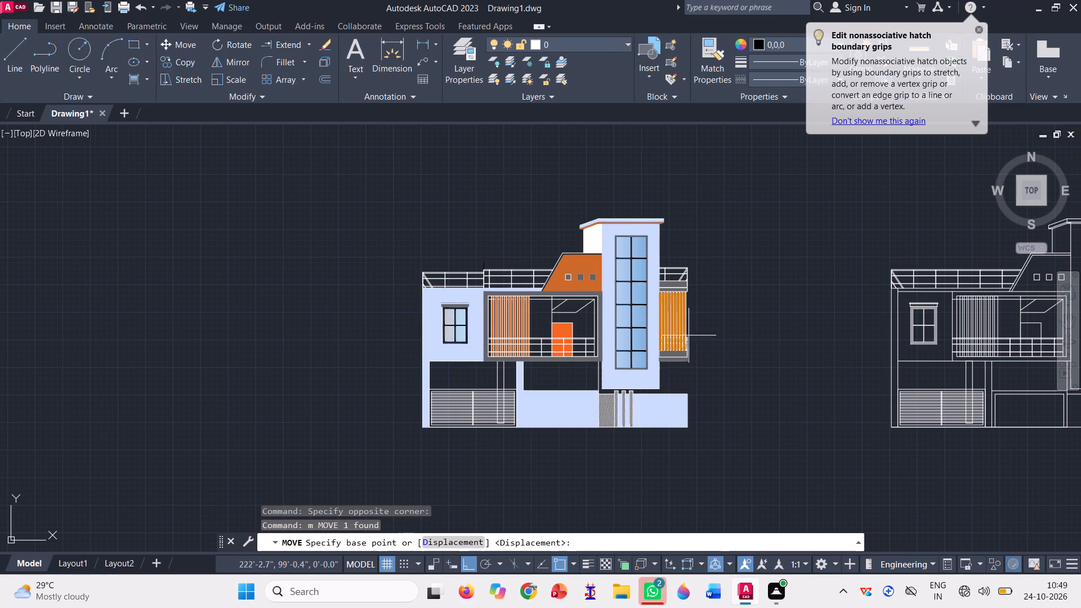
{"action": "left_click", "coordinate": [690, 427]}
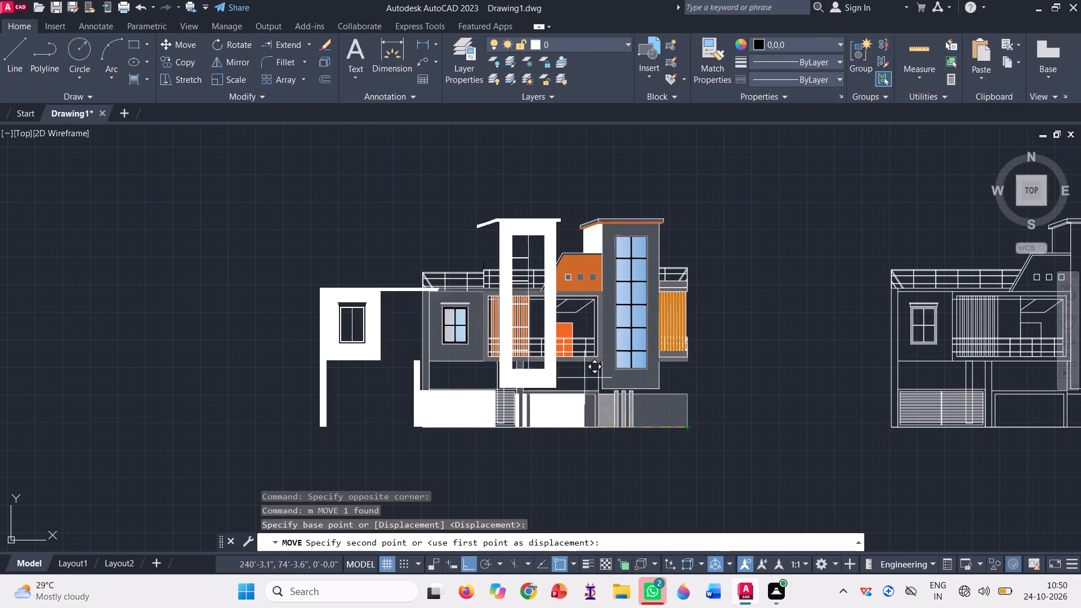
{"action": "scroll", "coordinate": [483, 352], "scroll_direction": "down", "scroll_amount": 2}
{"action": "scroll", "coordinate": [676, 357], "scroll_direction": "up", "scroll_amount": 3}
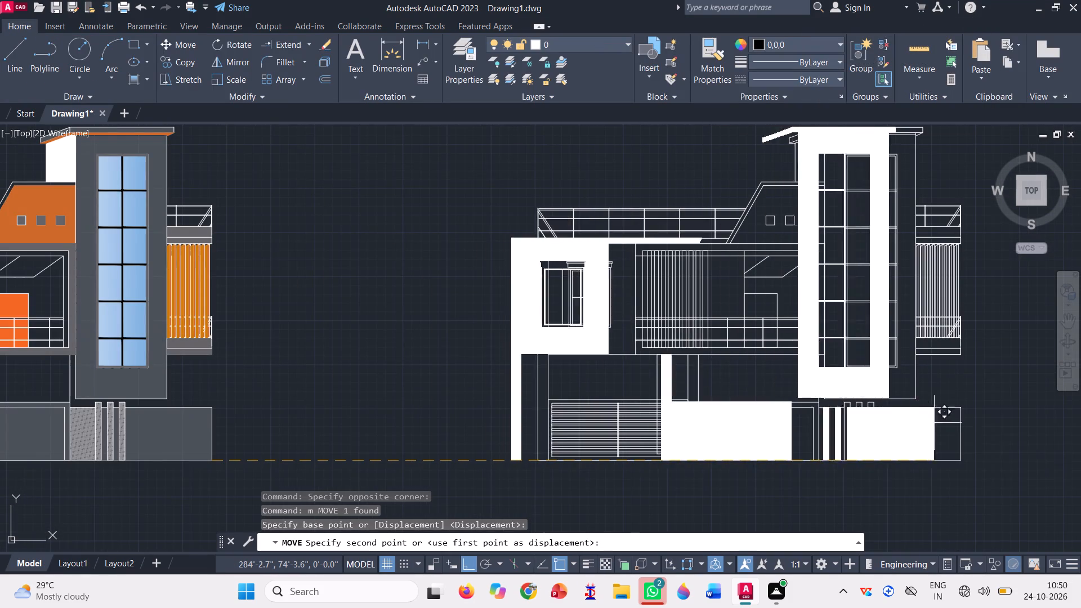
{"action": "left_click", "coordinate": [958, 462]}
Trim the lowered railing section's left end post and short diagonal brace where they extend below the roof line.
{"action": "scroll", "coordinate": [806, 442], "scroll_direction": "down", "scroll_amount": 2}
{"action": "scroll", "coordinate": [415, 369], "scroll_direction": "up", "scroll_amount": 5}
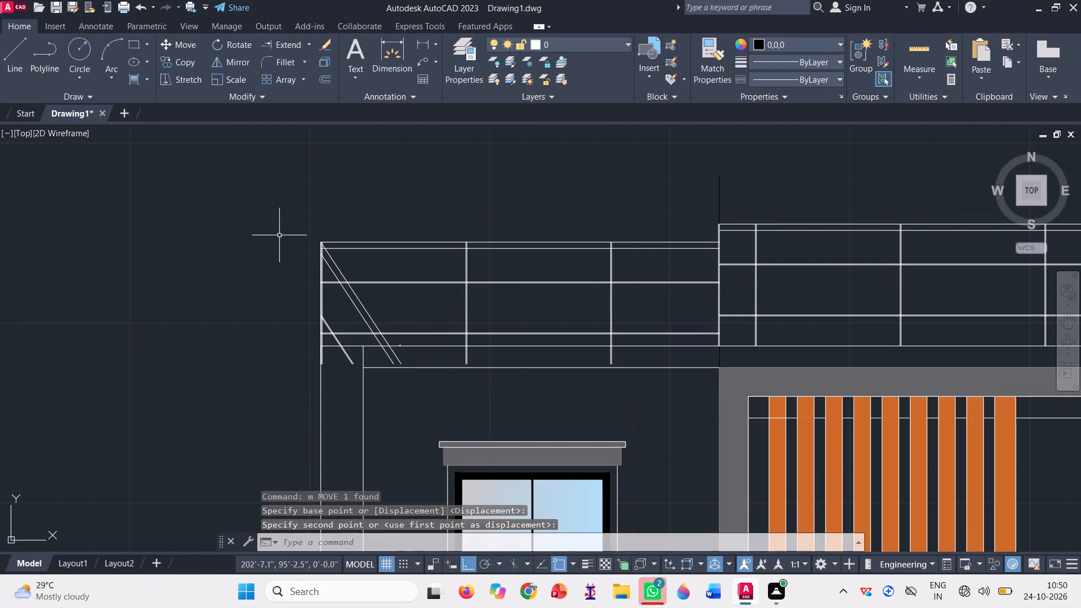
{"action": "left_click", "coordinate": [310, 46]}
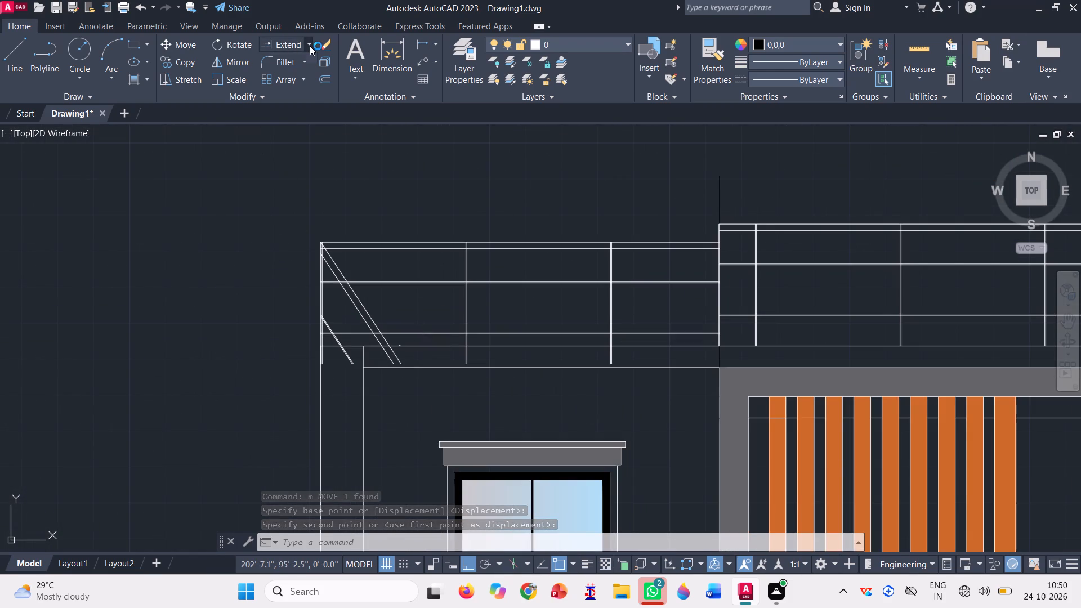
{"action": "left_click", "coordinate": [298, 67]}
{"action": "scroll", "coordinate": [356, 364], "scroll_direction": "up", "scroll_amount": 2}
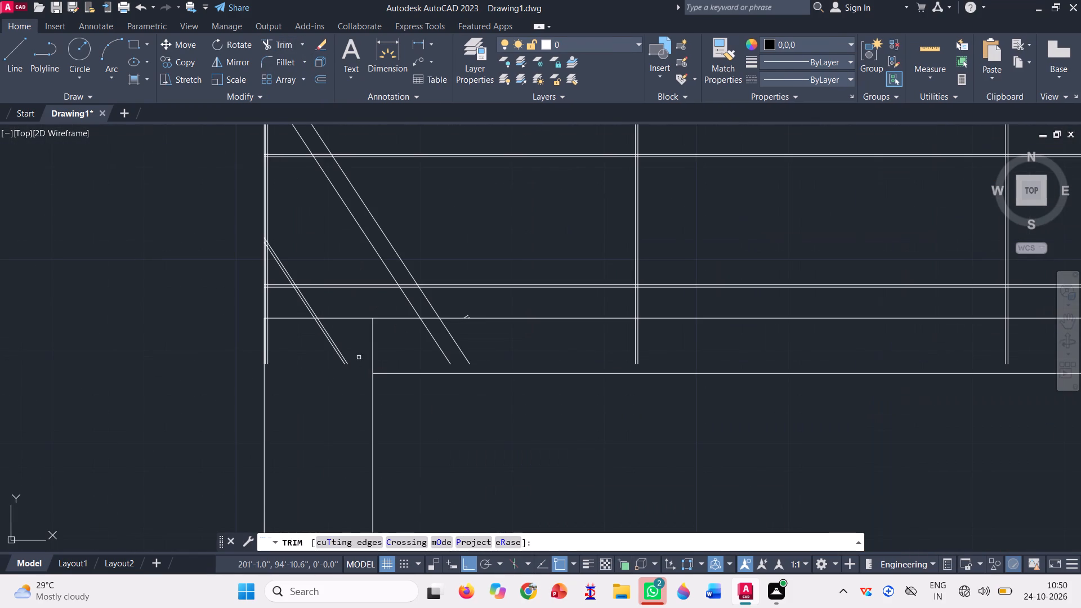
{"action": "left_click", "coordinate": [358, 351]}
{"action": "left_click", "coordinate": [324, 356]}
{"action": "scroll", "coordinate": [267, 352], "scroll_direction": "up", "scroll_amount": 4}
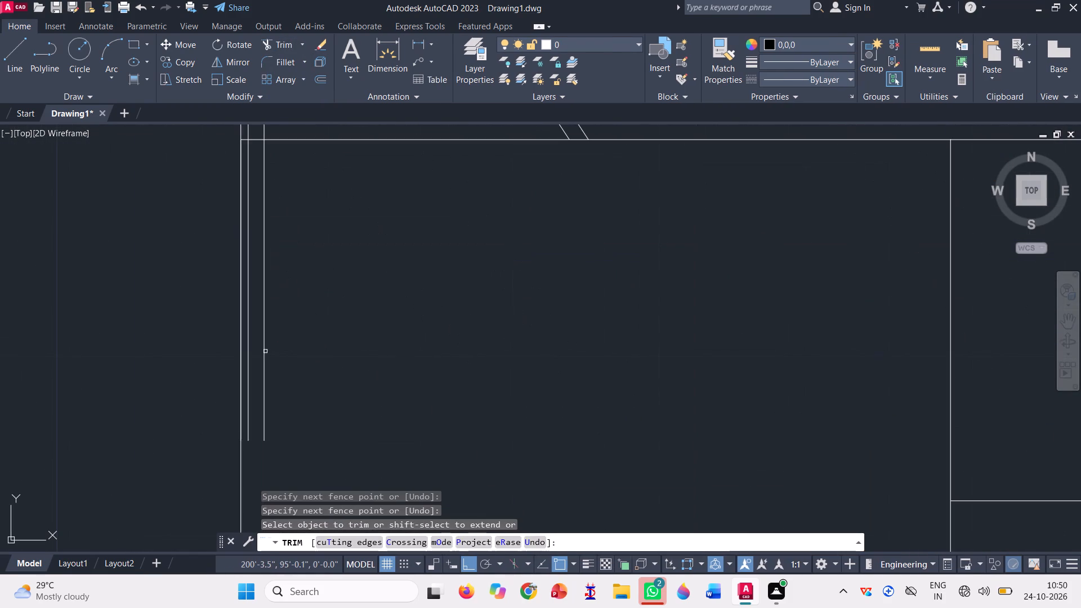
{"action": "left_click", "coordinate": [247, 344]}
{"action": "left_click", "coordinate": [273, 347]}
{"action": "left_click", "coordinate": [265, 334]}
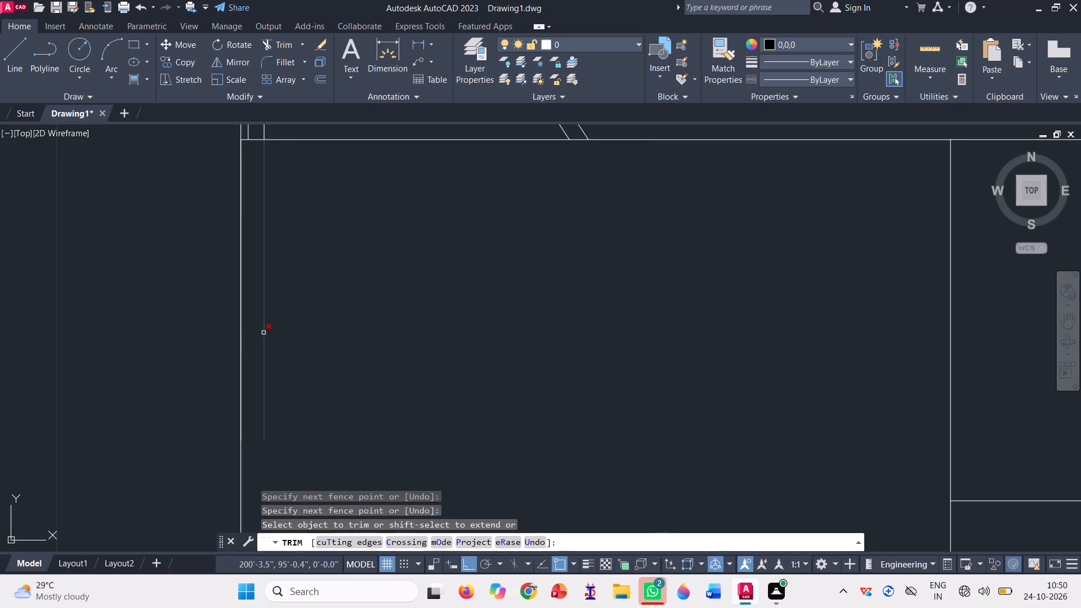
{"action": "left_click", "coordinate": [262, 329]}
{"action": "scroll", "coordinate": [287, 328], "scroll_direction": "down", "scroll_amount": 4}
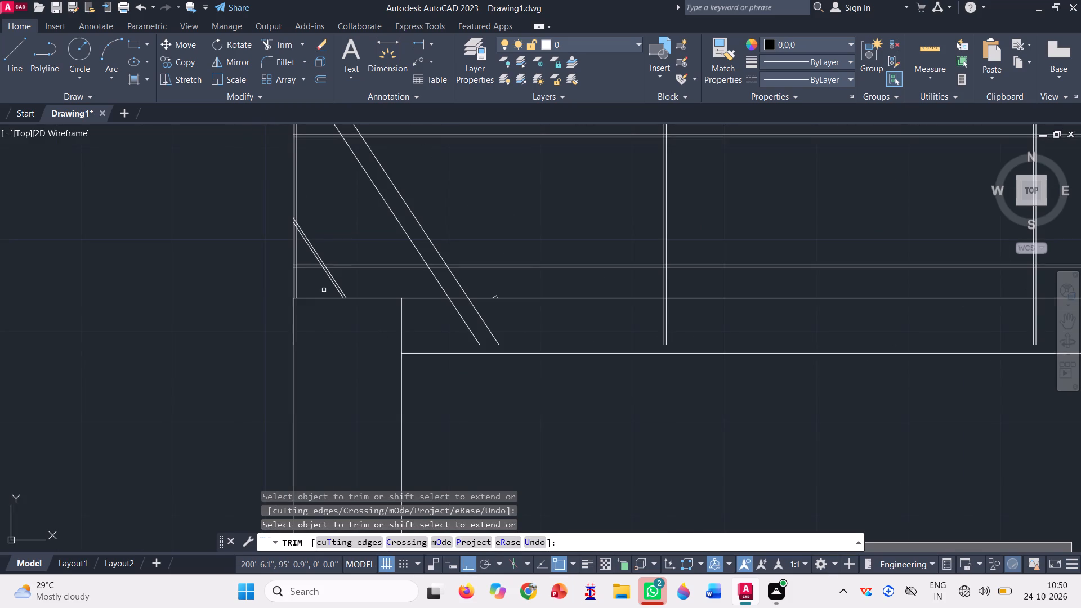
{"action": "left_click", "coordinate": [319, 285]}
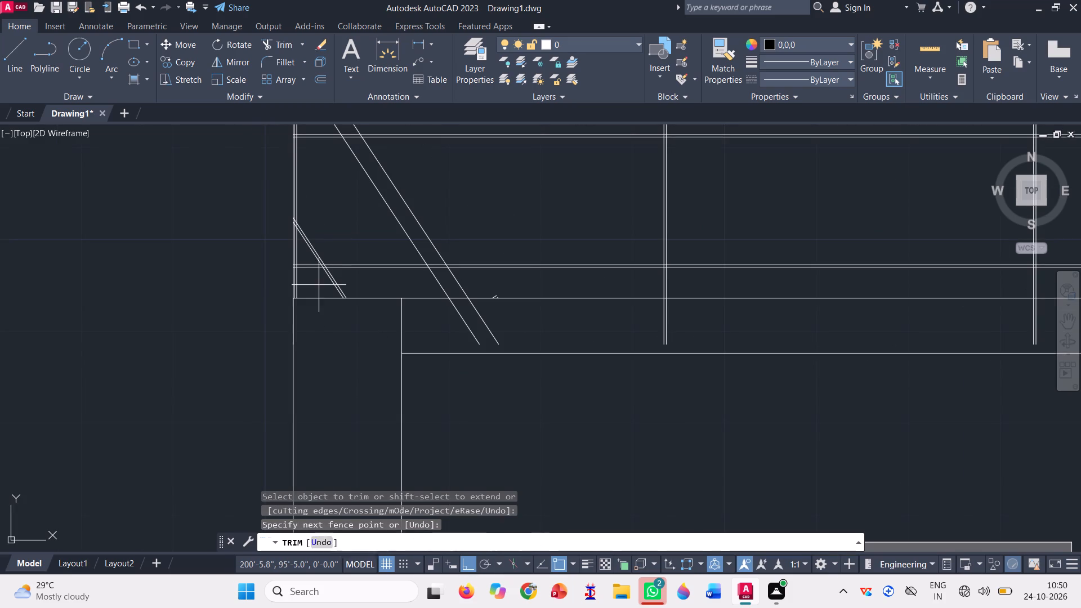
{"action": "left_click", "coordinate": [324, 288]}
Trim the lowered railing section's two intermediate posts and long diagonal brace back to the roof line.
{"action": "scroll", "coordinate": [328, 327], "scroll_direction": "down", "scroll_amount": 1}
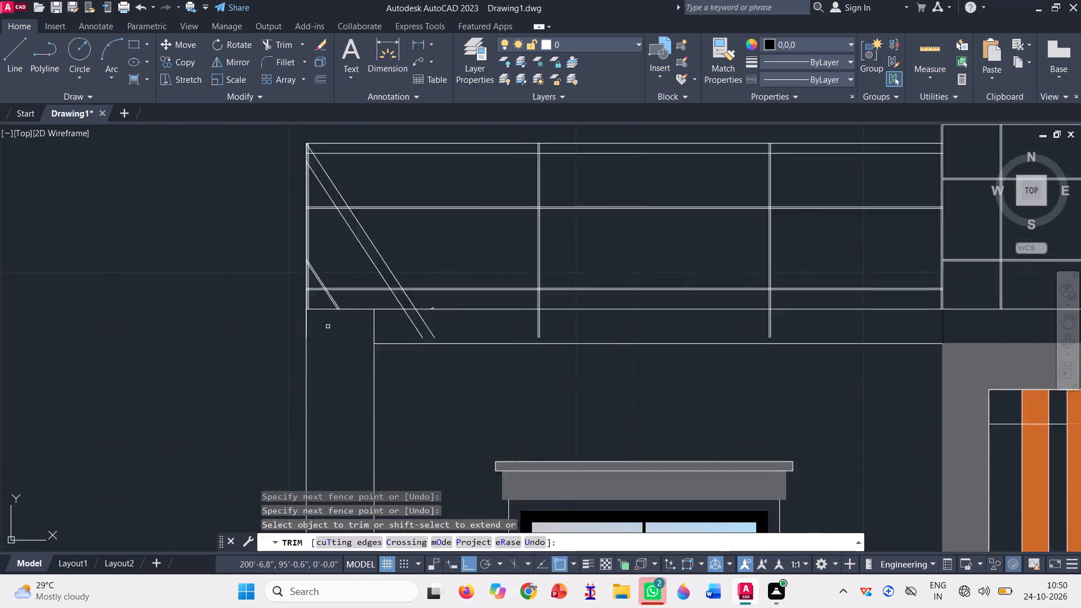
{"action": "scroll", "coordinate": [328, 327], "scroll_direction": "down", "scroll_amount": 1}
{"action": "scroll", "coordinate": [628, 321], "scroll_direction": "up", "scroll_amount": 2}
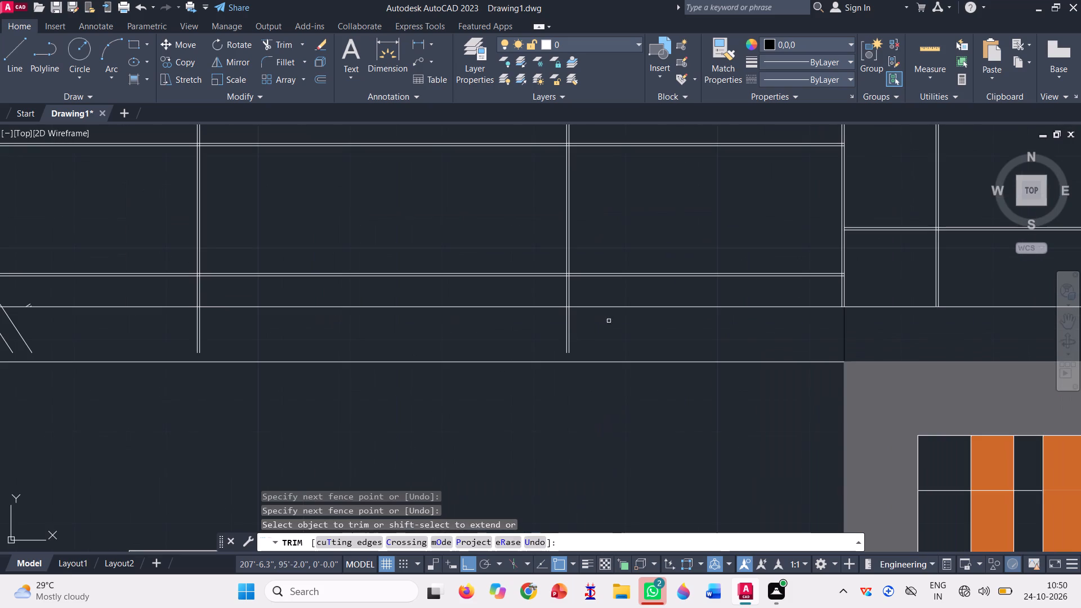
{"action": "left_click", "coordinate": [582, 326]}
{"action": "left_click", "coordinate": [156, 334]}
{"action": "scroll", "coordinate": [684, 362], "scroll_direction": "down", "scroll_amount": 1}
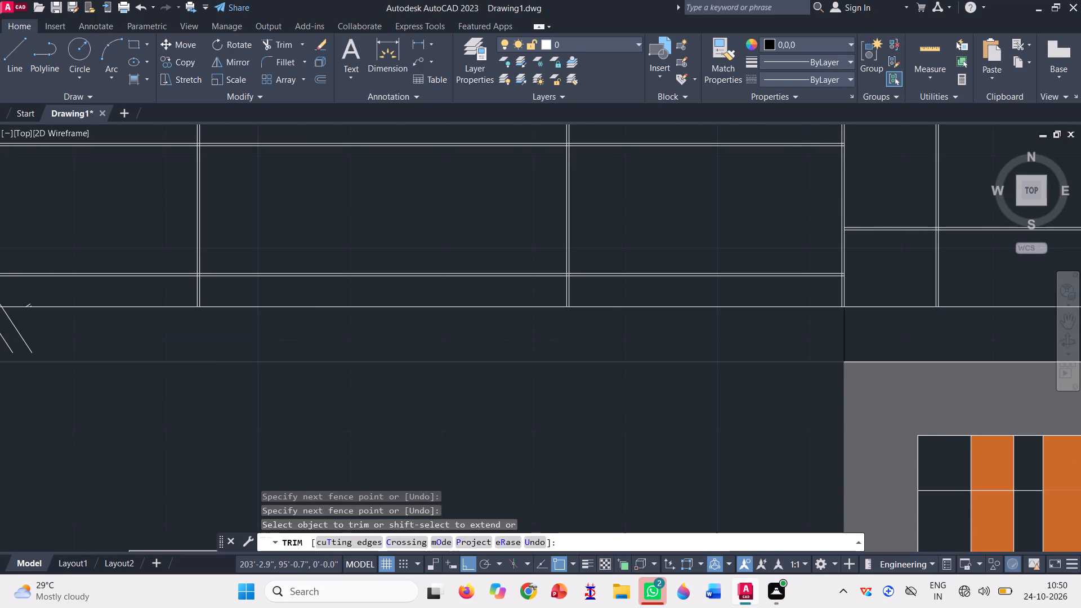
{"action": "left_click", "coordinate": [245, 338]}
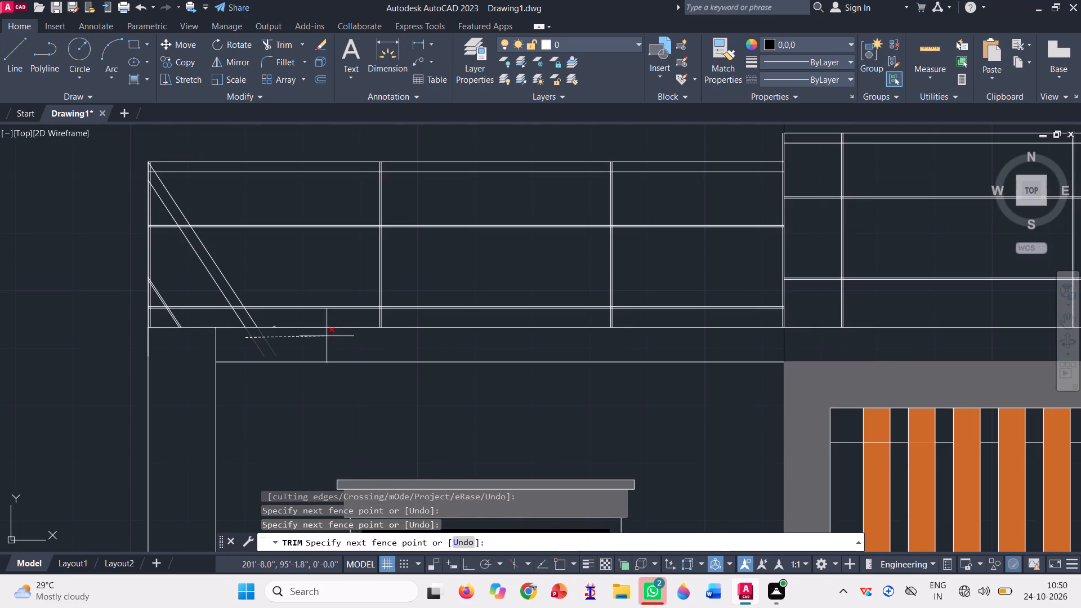
{"action": "left_click", "coordinate": [318, 347]}
{"action": "scroll", "coordinate": [341, 315], "scroll_direction": "down", "scroll_amount": 2}
{"action": "scroll", "coordinate": [359, 255], "scroll_direction": "down", "scroll_amount": 1}
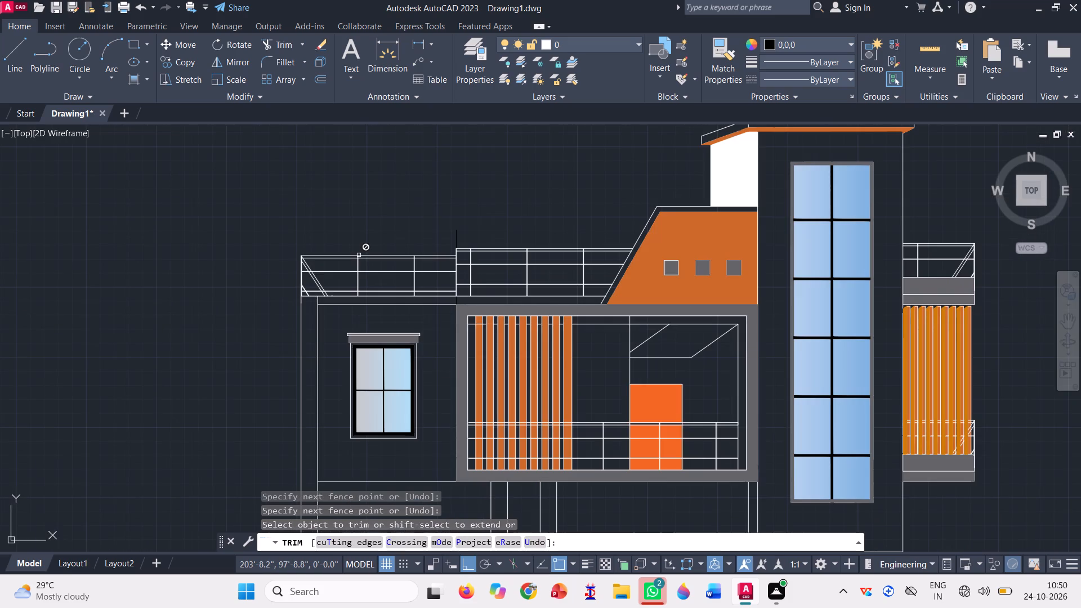
{"action": "key", "text": "b"}
{"action": "scroll", "coordinate": [367, 233], "scroll_direction": "down", "scroll_amount": 2}
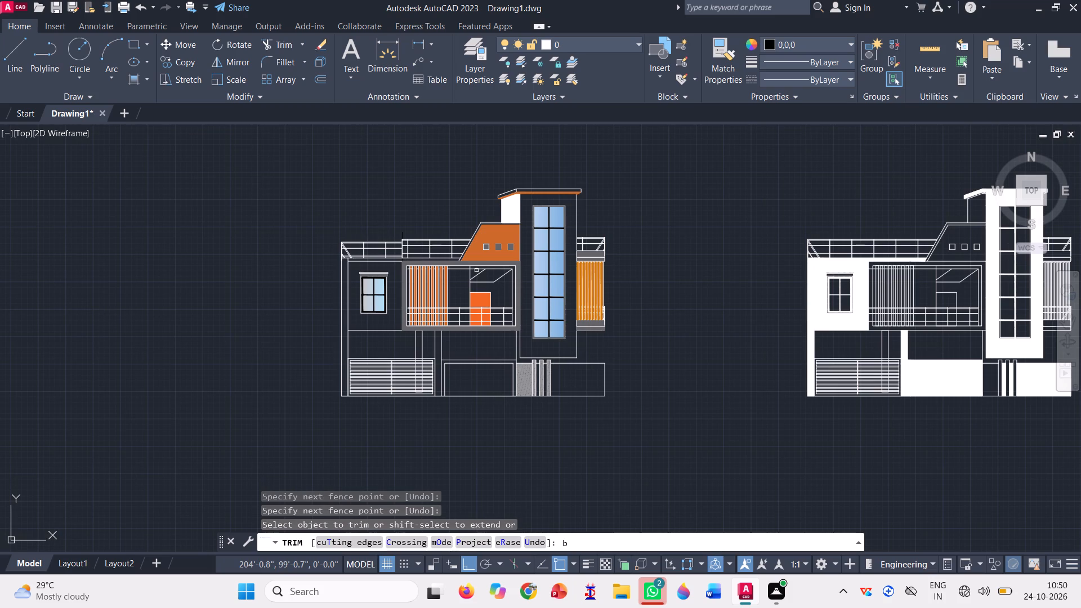
{"action": "key", "text": "Escape"}
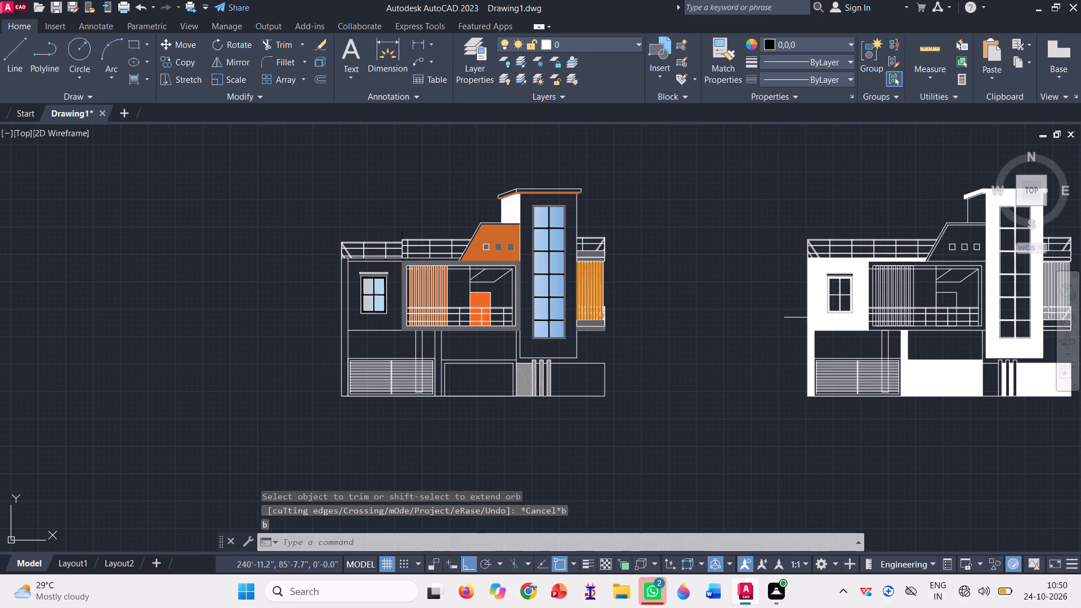
Move the white wall gradient hatch from the uncoloured elevation back onto the coloured elevation, matching their bottom-right corners.
{"action": "left_click", "coordinate": [820, 301]}
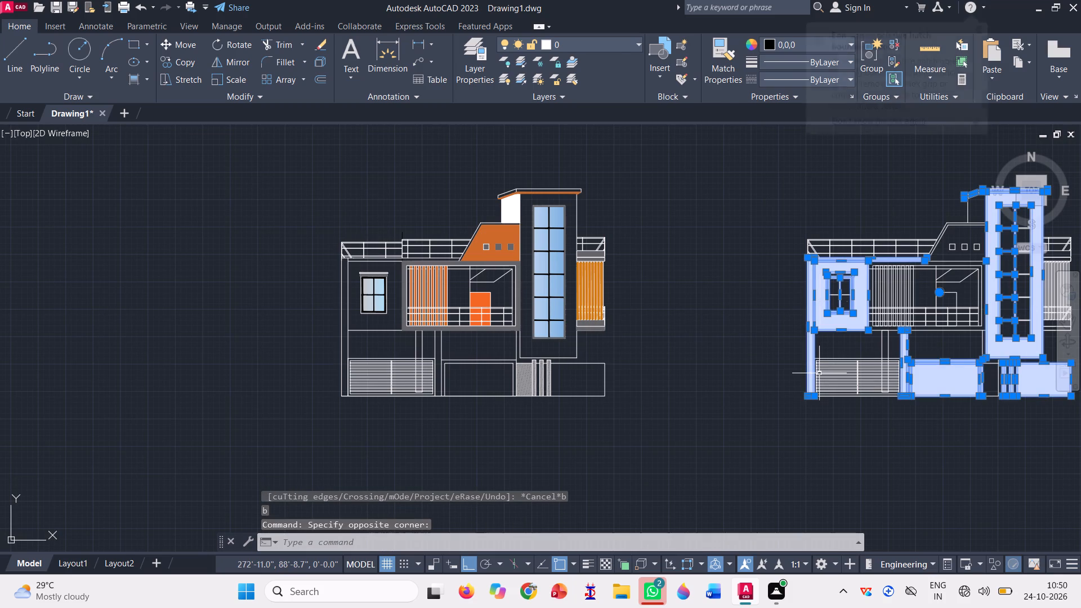
{"action": "type", "text": "m"}
{"action": "key", "text": "space"}
{"action": "scroll", "coordinate": [642, 364], "scroll_direction": "down", "scroll_amount": 1}
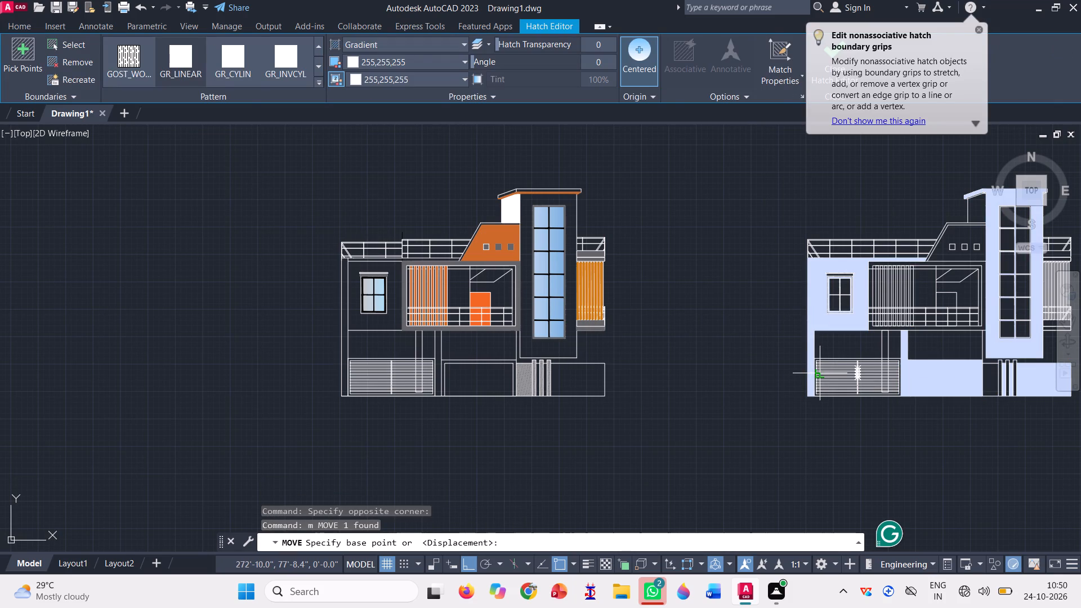
{"action": "scroll", "coordinate": [905, 381], "scroll_direction": "up", "scroll_amount": 3}
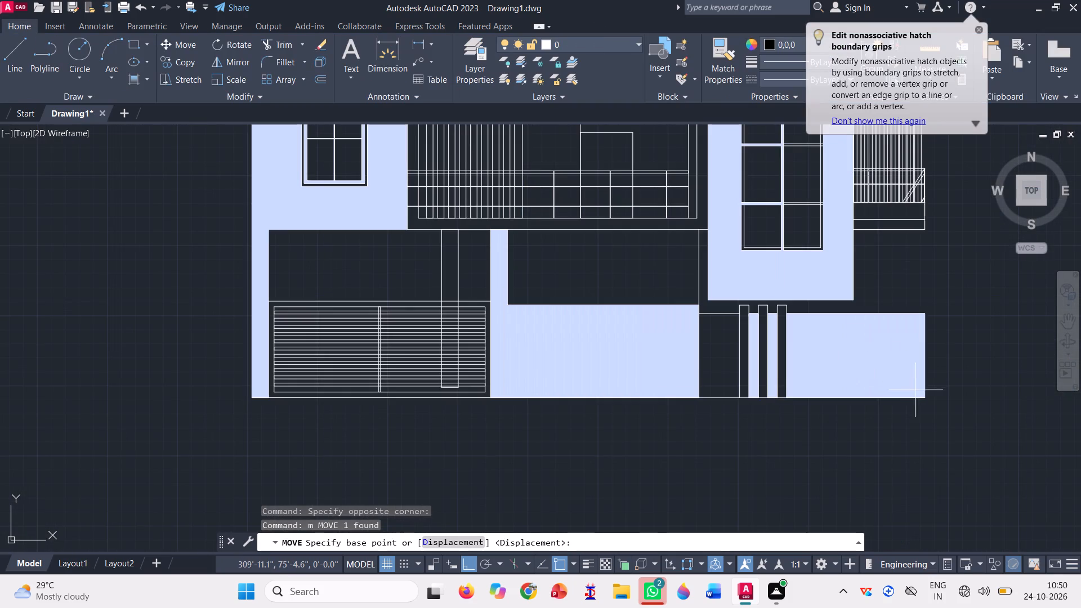
{"action": "left_click", "coordinate": [923, 396]}
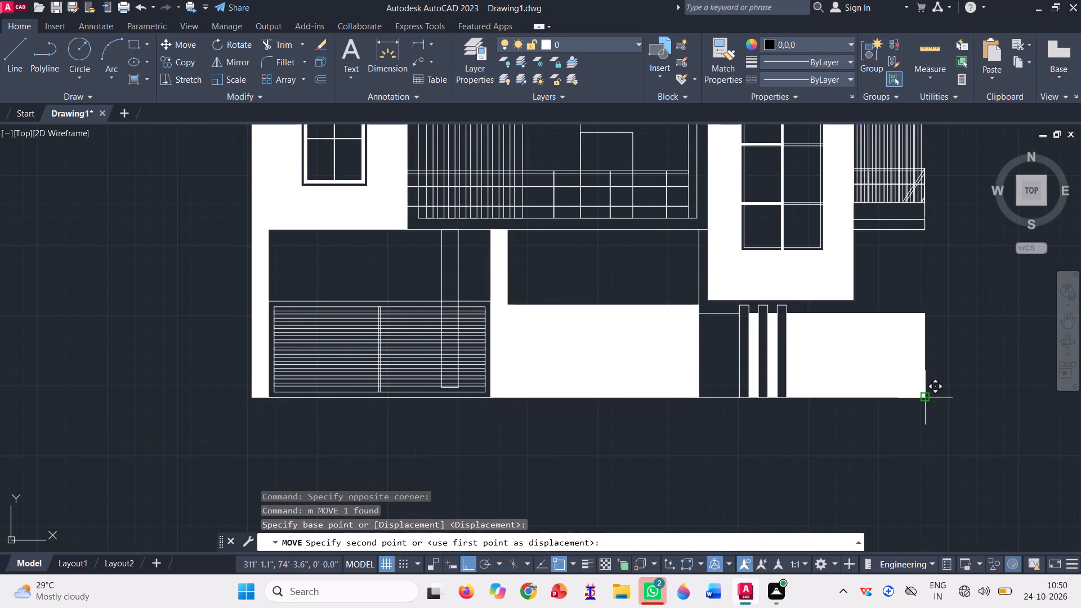
{"action": "scroll", "coordinate": [935, 392], "scroll_direction": "down", "scroll_amount": 2}
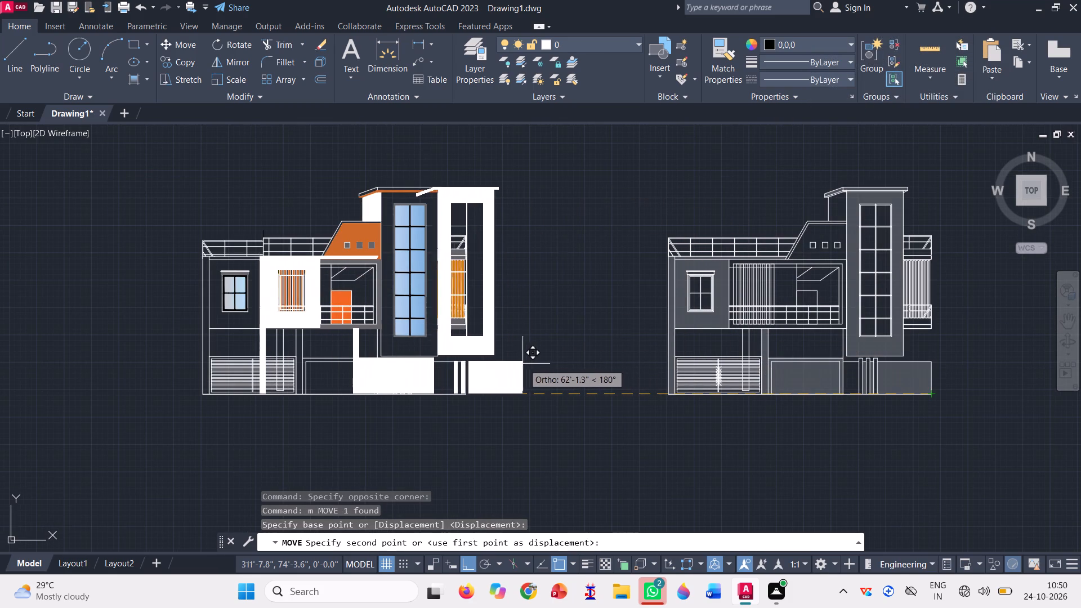
{"action": "scroll", "coordinate": [463, 370], "scroll_direction": "up", "scroll_amount": 3}
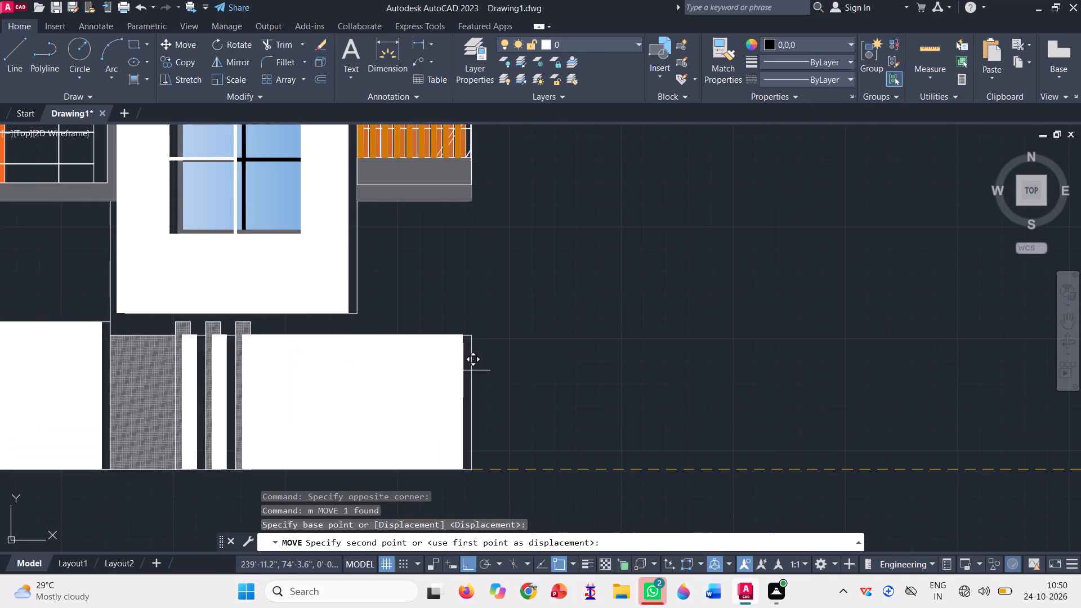
{"action": "left_click", "coordinate": [469, 468]}
{"action": "scroll", "coordinate": [535, 430], "scroll_direction": "down", "scroll_amount": 3}
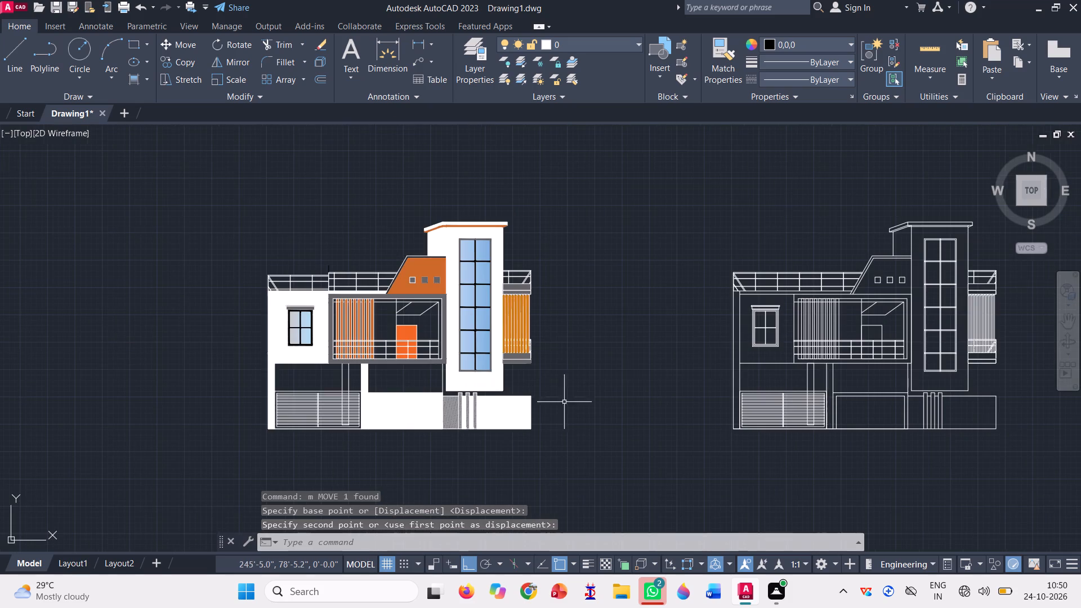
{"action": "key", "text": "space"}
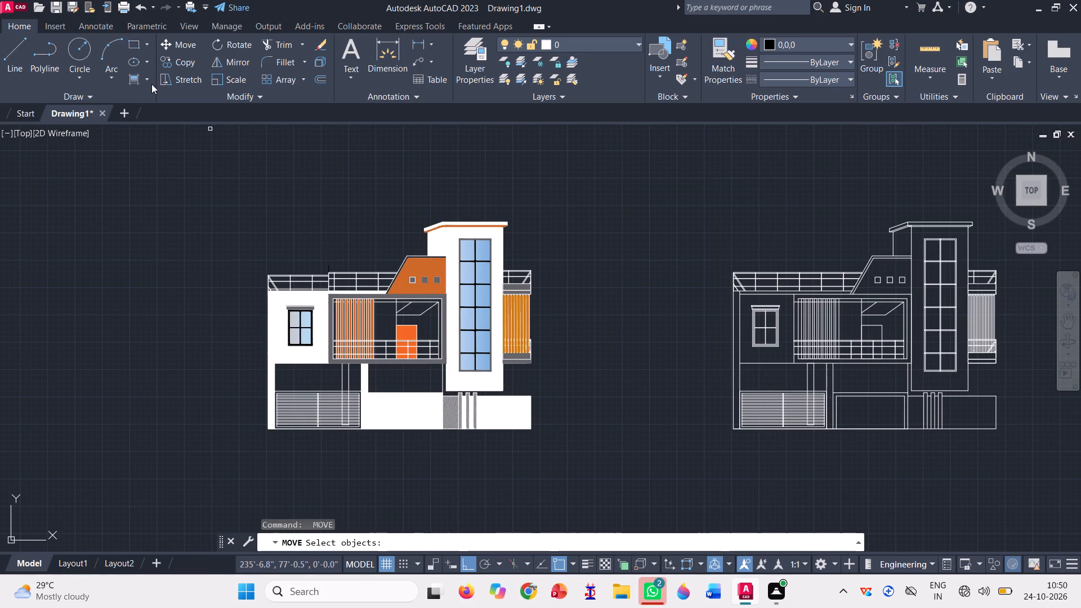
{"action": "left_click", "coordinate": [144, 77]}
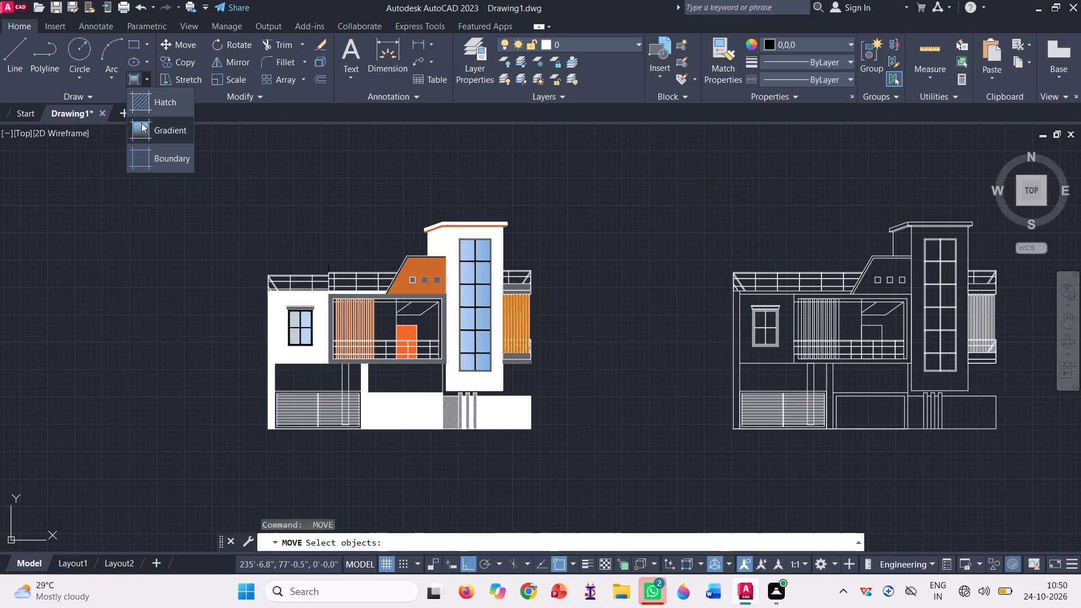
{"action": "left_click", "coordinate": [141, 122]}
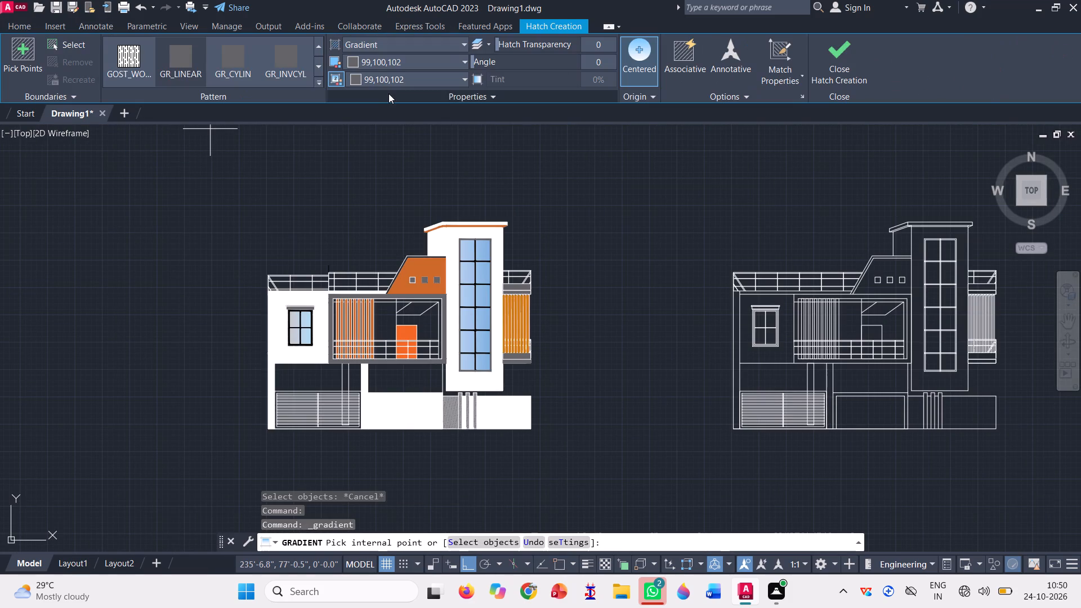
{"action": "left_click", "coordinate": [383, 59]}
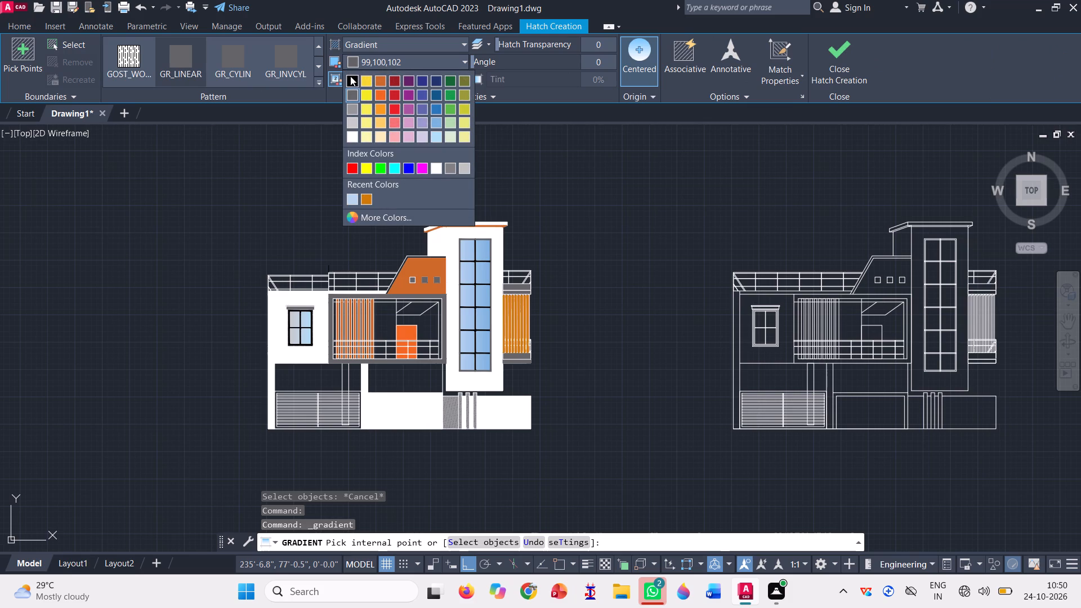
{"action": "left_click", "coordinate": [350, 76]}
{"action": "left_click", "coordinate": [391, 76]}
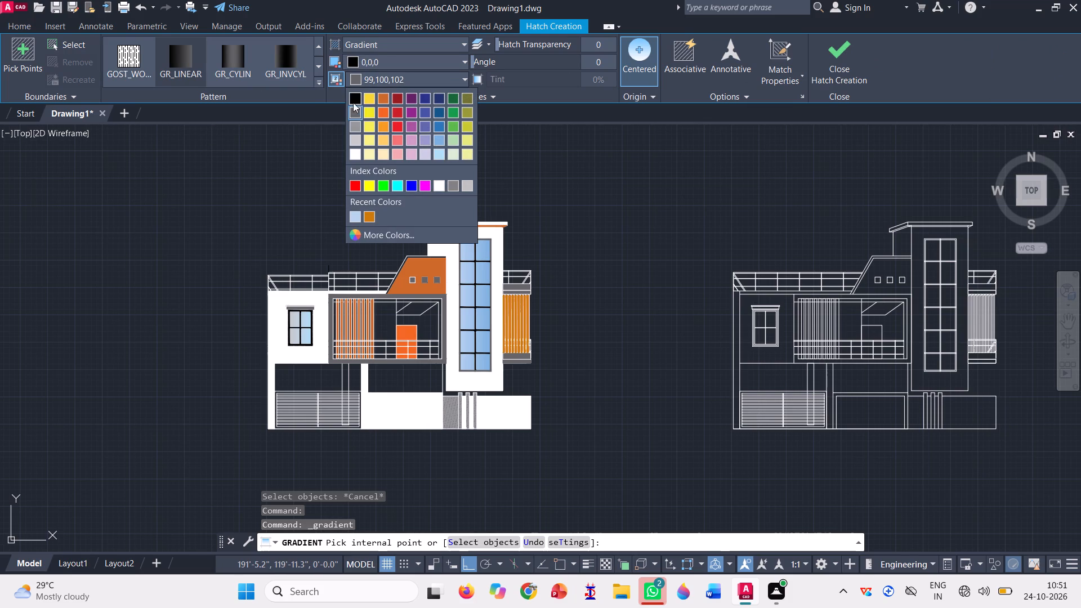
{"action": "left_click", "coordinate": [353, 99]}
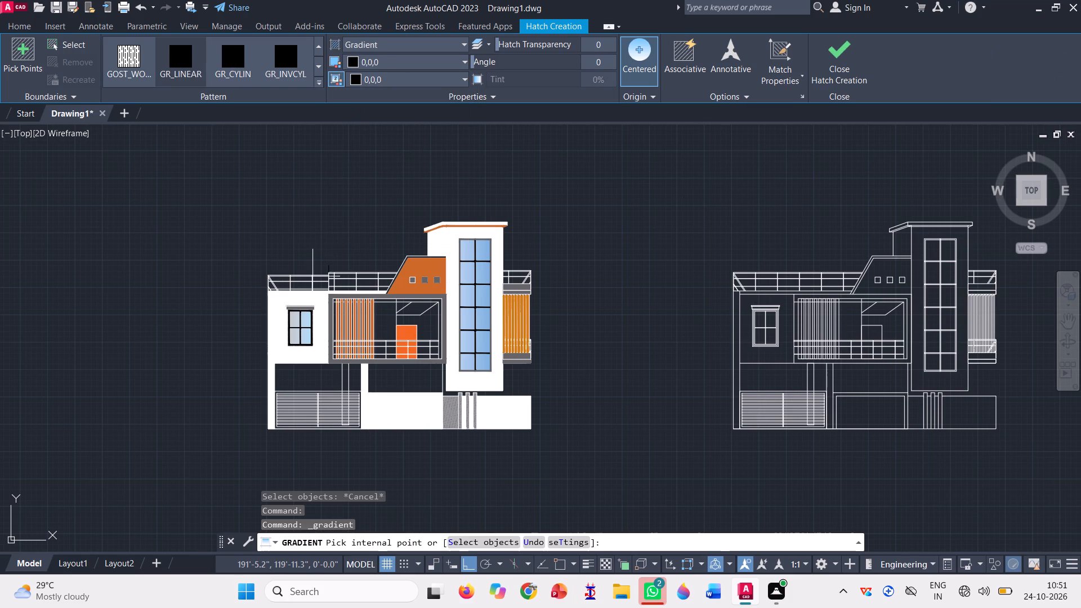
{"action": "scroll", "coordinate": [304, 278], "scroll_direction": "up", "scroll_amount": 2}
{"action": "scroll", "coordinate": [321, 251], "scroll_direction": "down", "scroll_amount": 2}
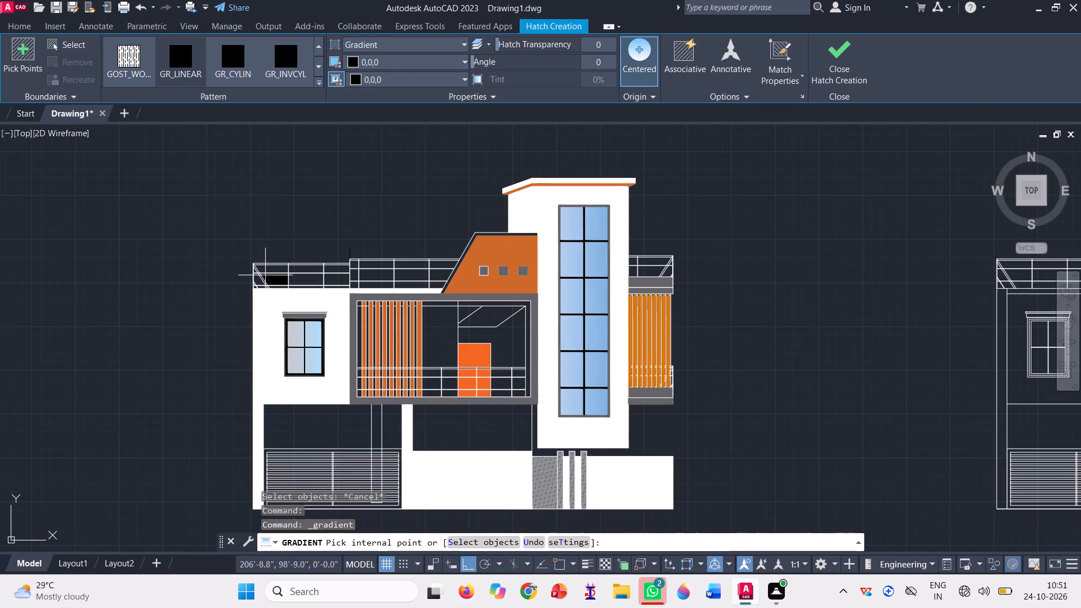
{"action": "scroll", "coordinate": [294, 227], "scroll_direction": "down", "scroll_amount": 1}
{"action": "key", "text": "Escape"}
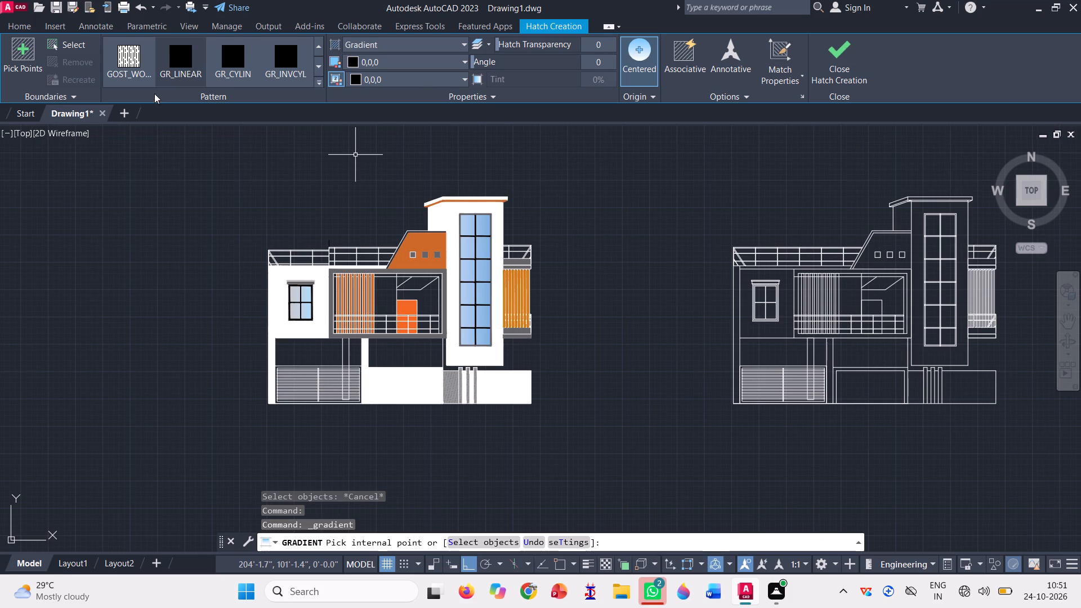
Draw a rectangle around the whole coloured elevation, leaving a margin on all sides.
{"action": "left_click", "coordinate": [134, 43]}
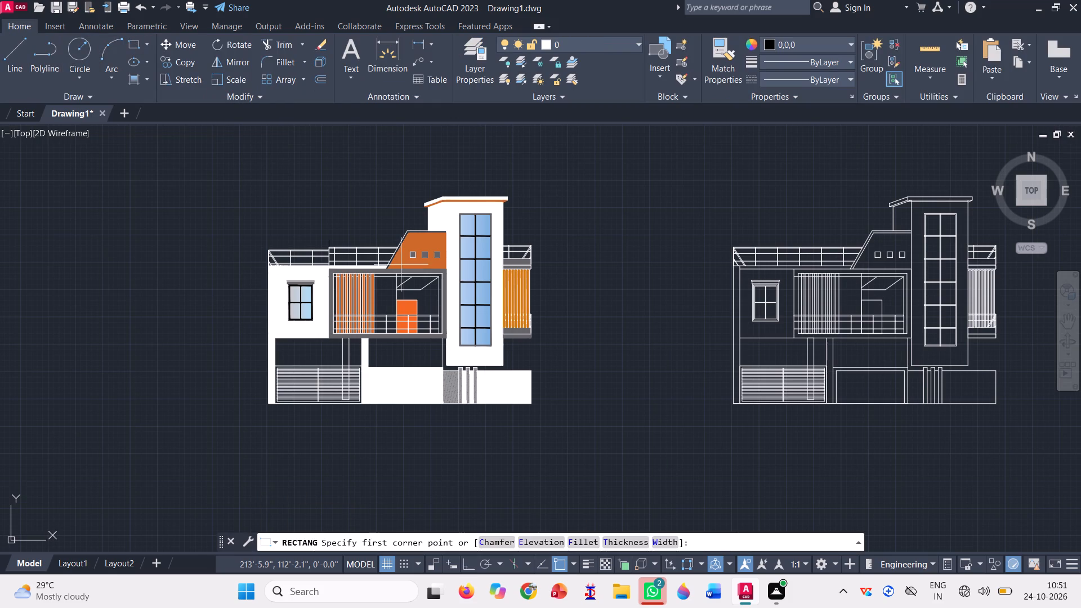
{"action": "left_click", "coordinate": [588, 441]}
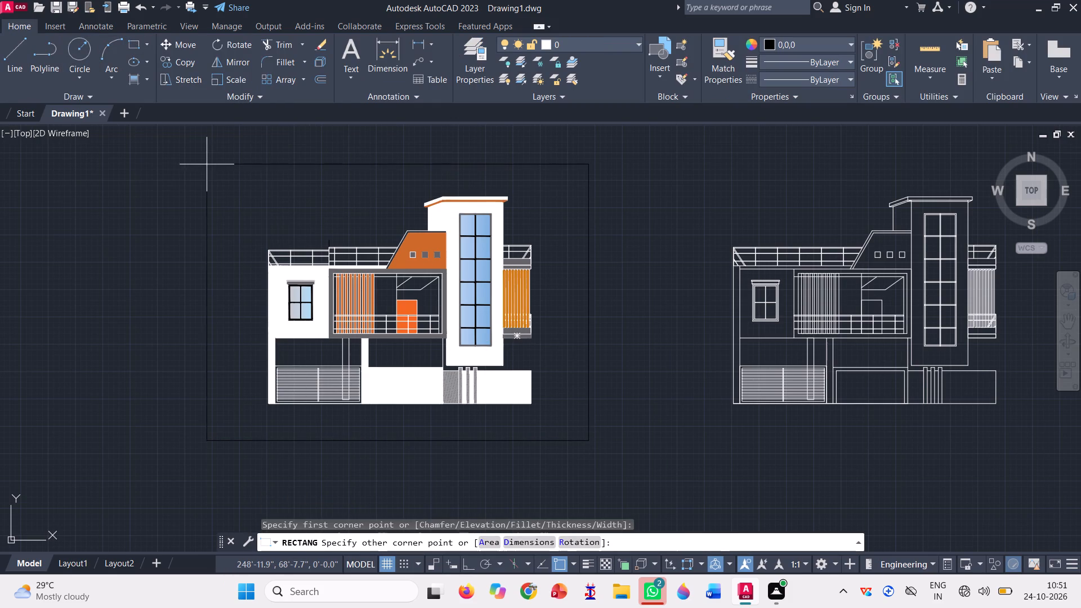
{"action": "left_click", "coordinate": [196, 161]}
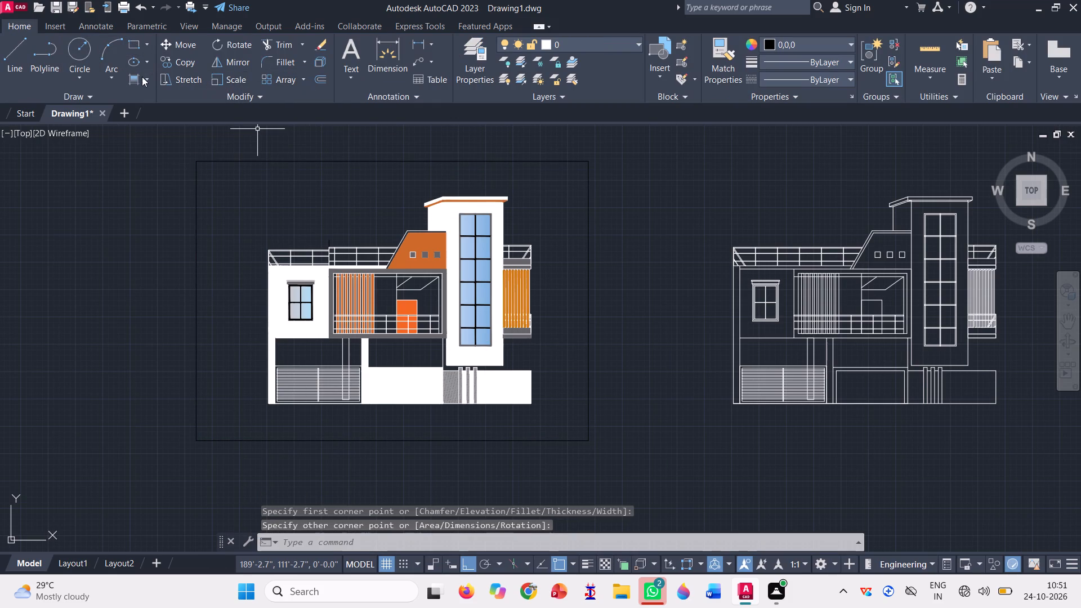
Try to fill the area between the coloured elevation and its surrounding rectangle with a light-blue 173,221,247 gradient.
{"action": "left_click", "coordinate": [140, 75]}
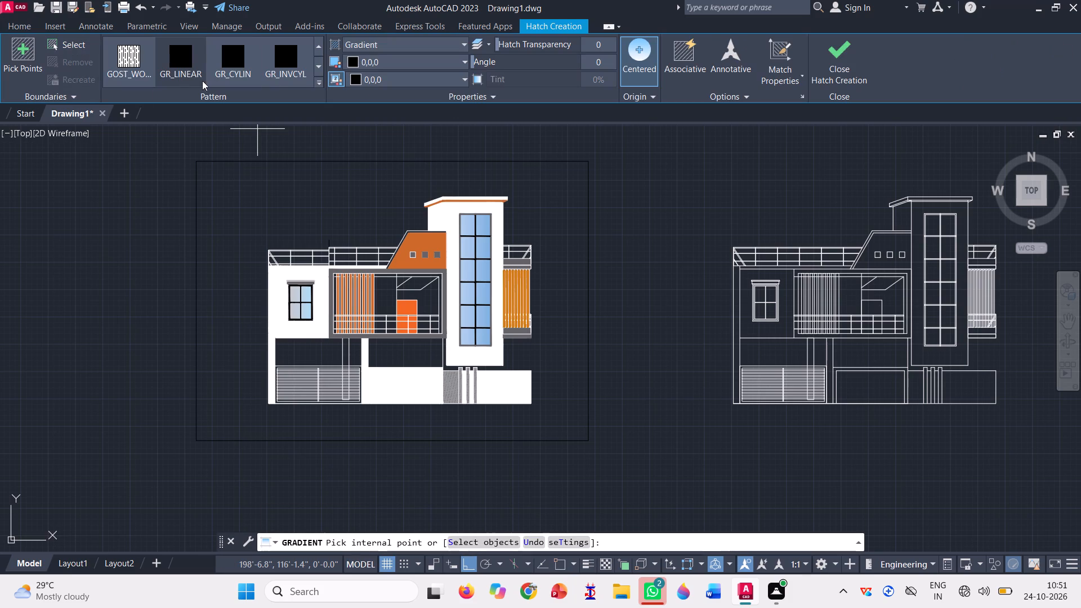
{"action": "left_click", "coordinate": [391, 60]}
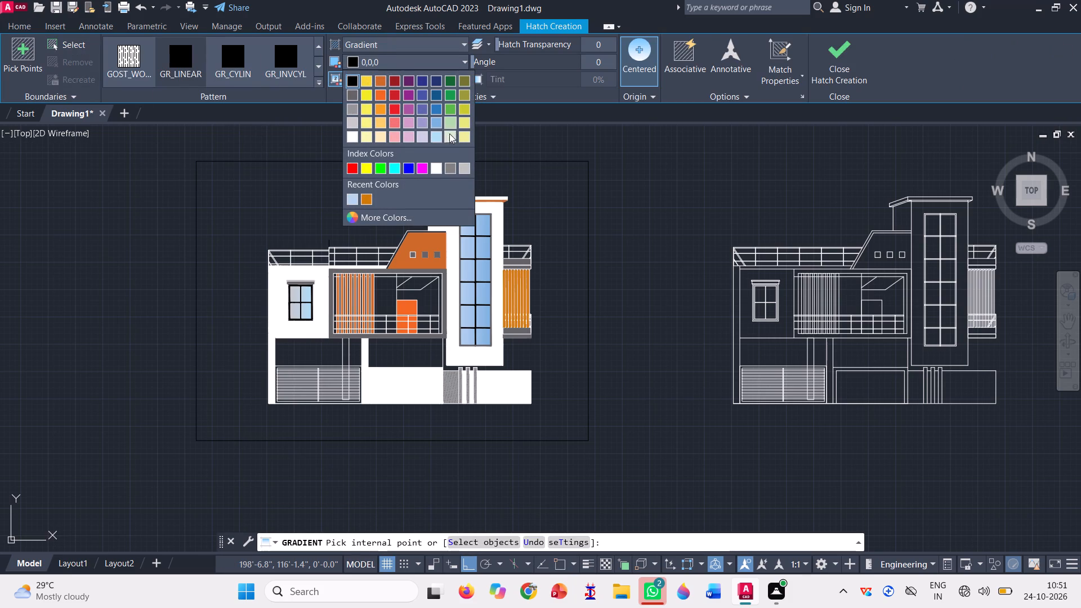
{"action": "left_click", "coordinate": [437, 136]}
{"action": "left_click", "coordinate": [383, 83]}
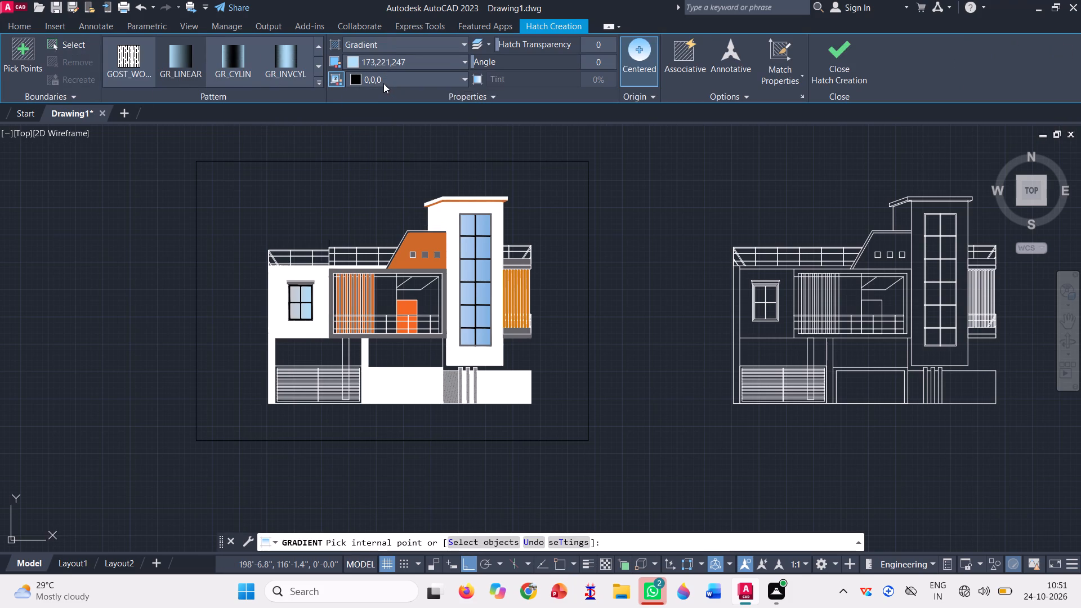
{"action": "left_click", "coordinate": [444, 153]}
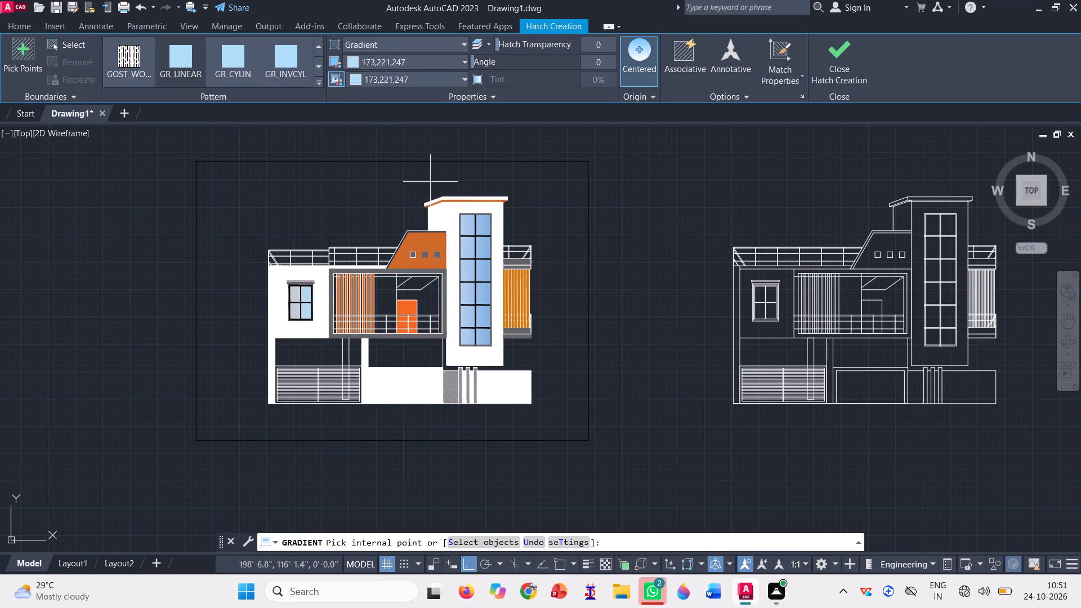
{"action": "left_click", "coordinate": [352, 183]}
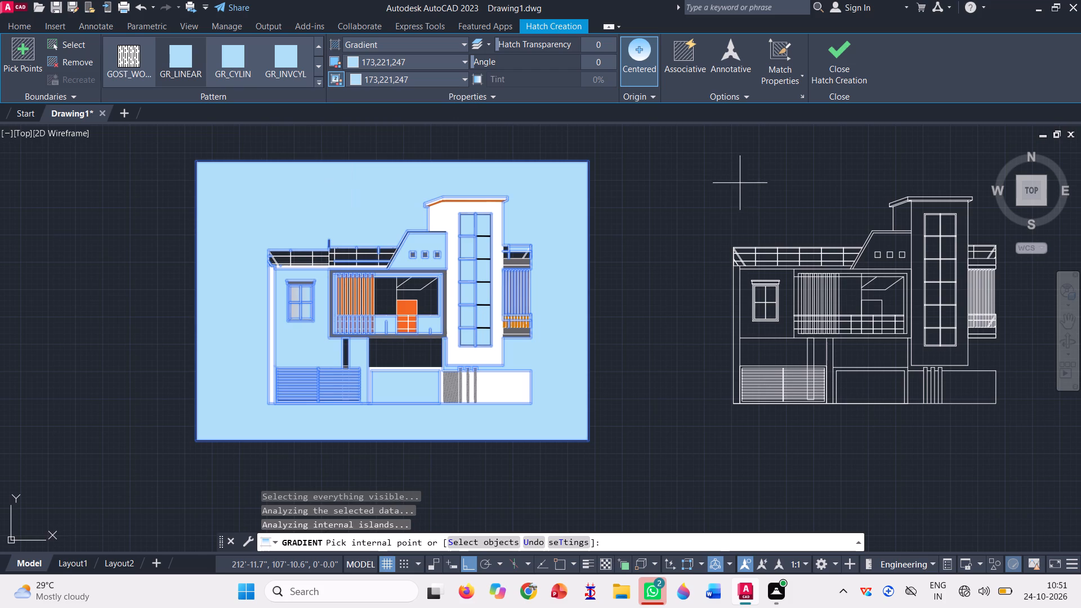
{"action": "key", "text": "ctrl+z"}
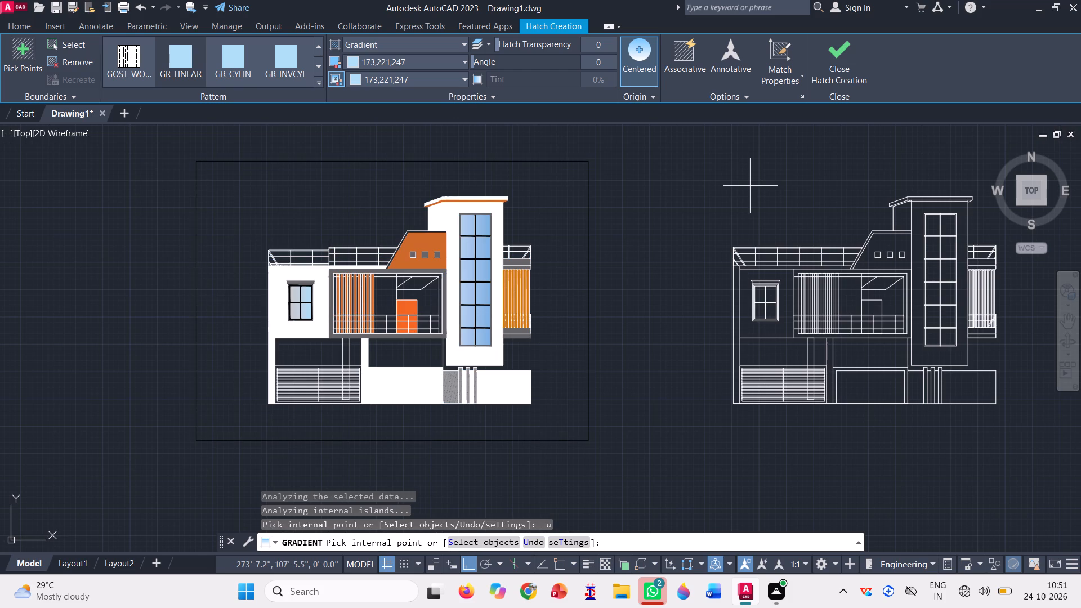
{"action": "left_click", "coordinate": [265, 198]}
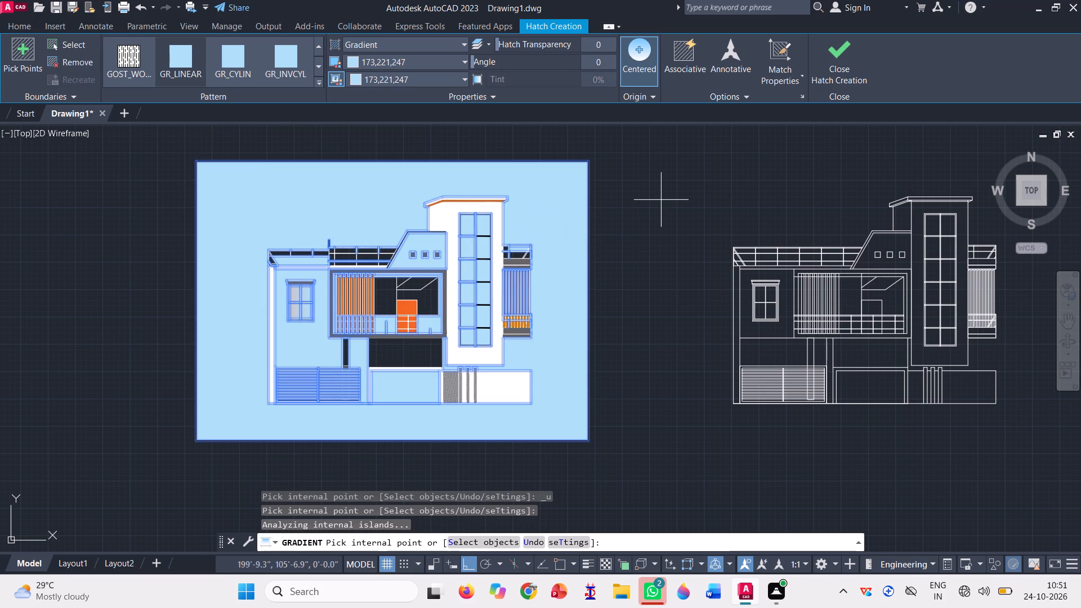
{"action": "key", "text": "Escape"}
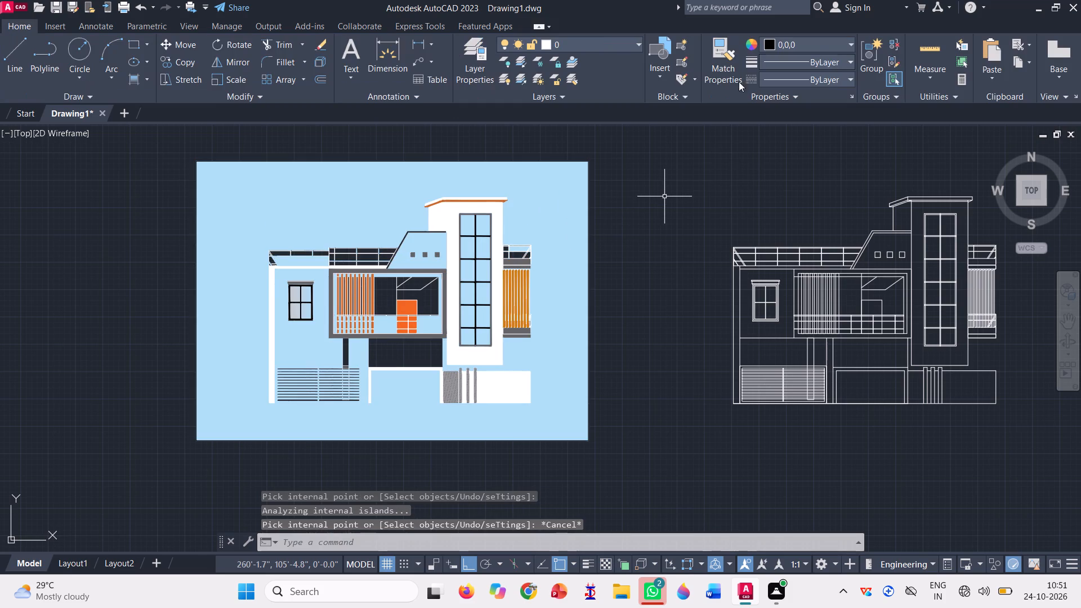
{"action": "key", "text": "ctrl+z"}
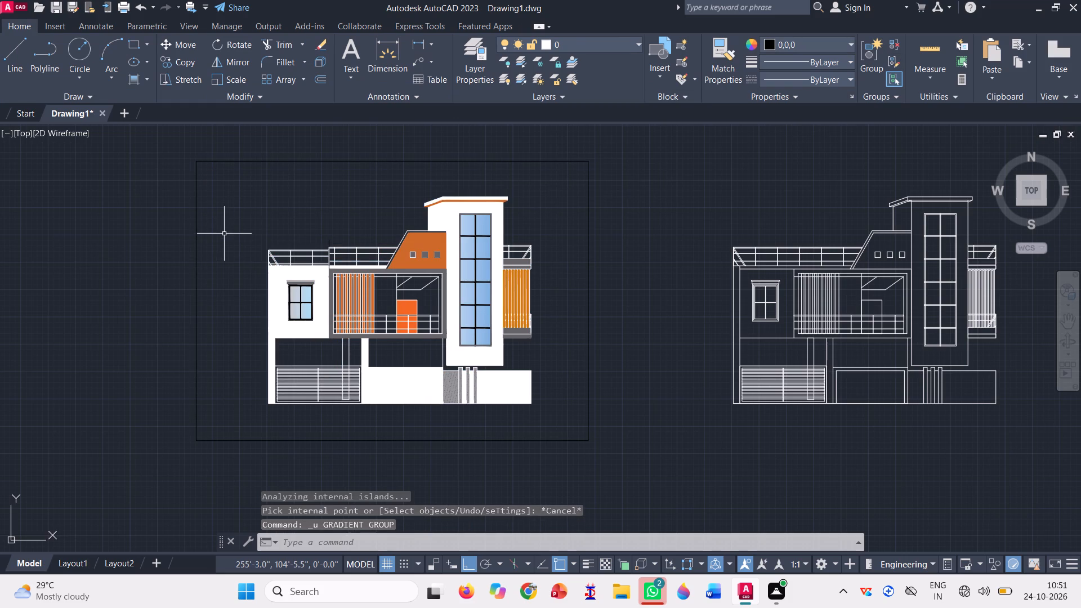
Start a line outline along the coloured elevation's base, from its bottom-left corner to the bottom-right corner of the white boundary wall.
{"action": "left_click", "coordinate": [14, 50]}
{"action": "scroll", "coordinate": [267, 395], "scroll_direction": "up", "scroll_amount": 3}
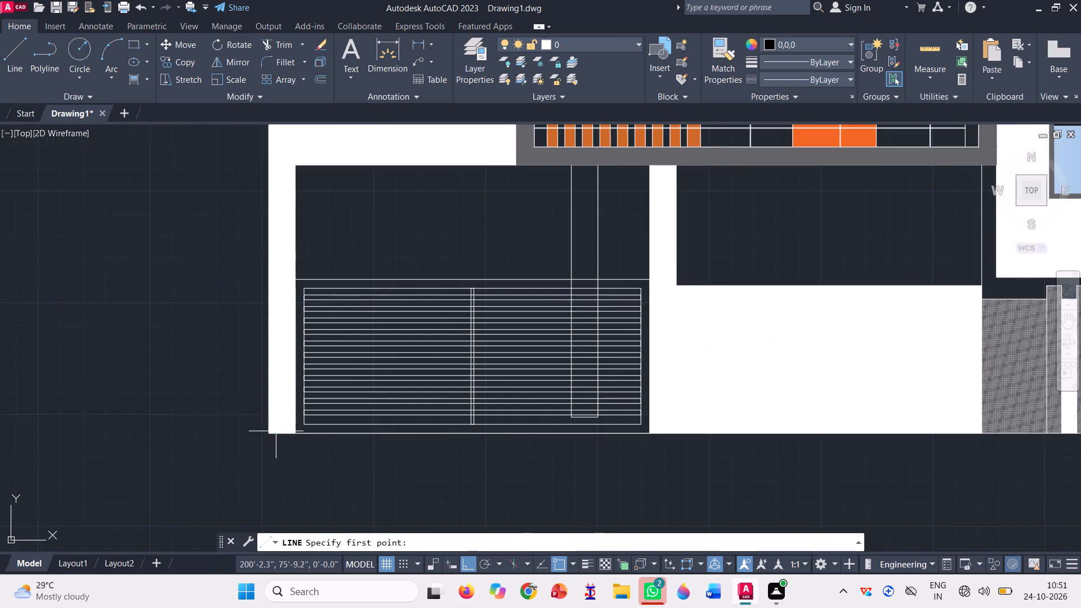
{"action": "left_click", "coordinate": [266, 432]}
{"action": "scroll", "coordinate": [244, 462], "scroll_direction": "down", "scroll_amount": 2}
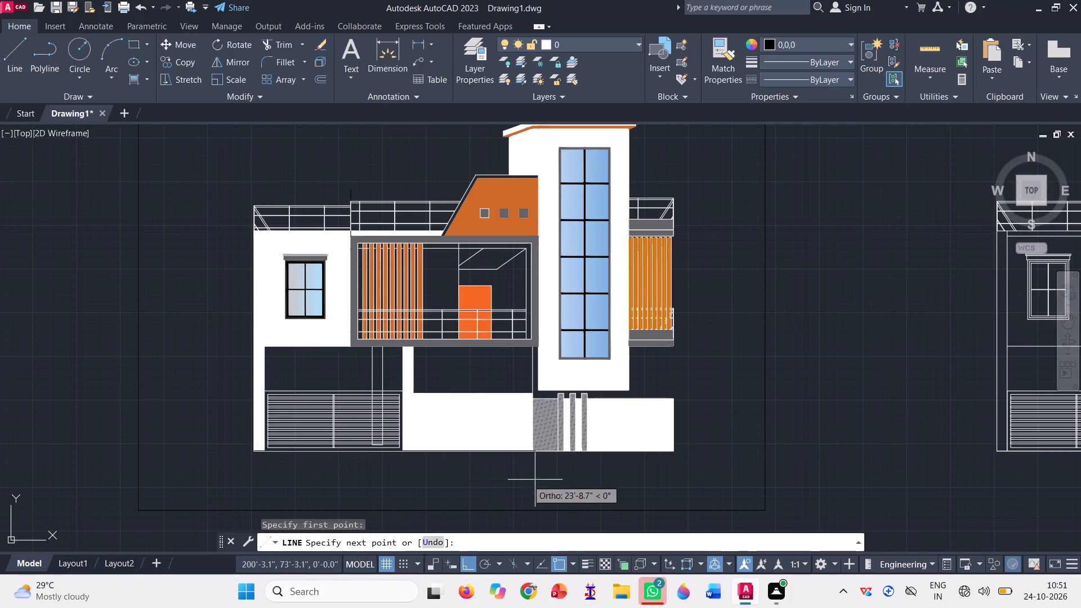
{"action": "scroll", "coordinate": [671, 449], "scroll_direction": "up", "scroll_amount": 3}
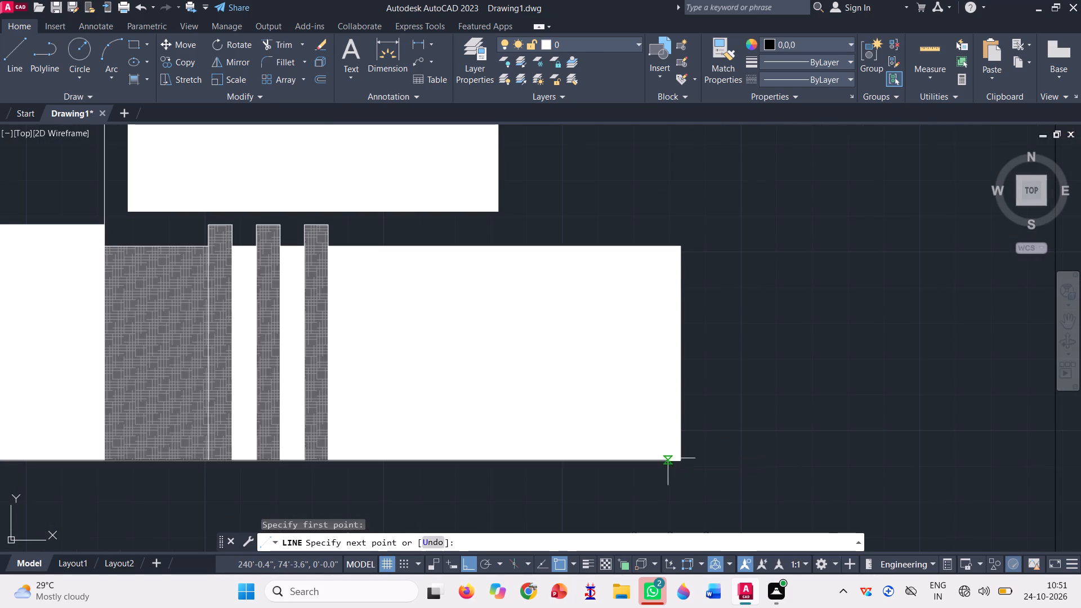
{"action": "scroll", "coordinate": [674, 462], "scroll_direction": "up", "scroll_amount": 6}
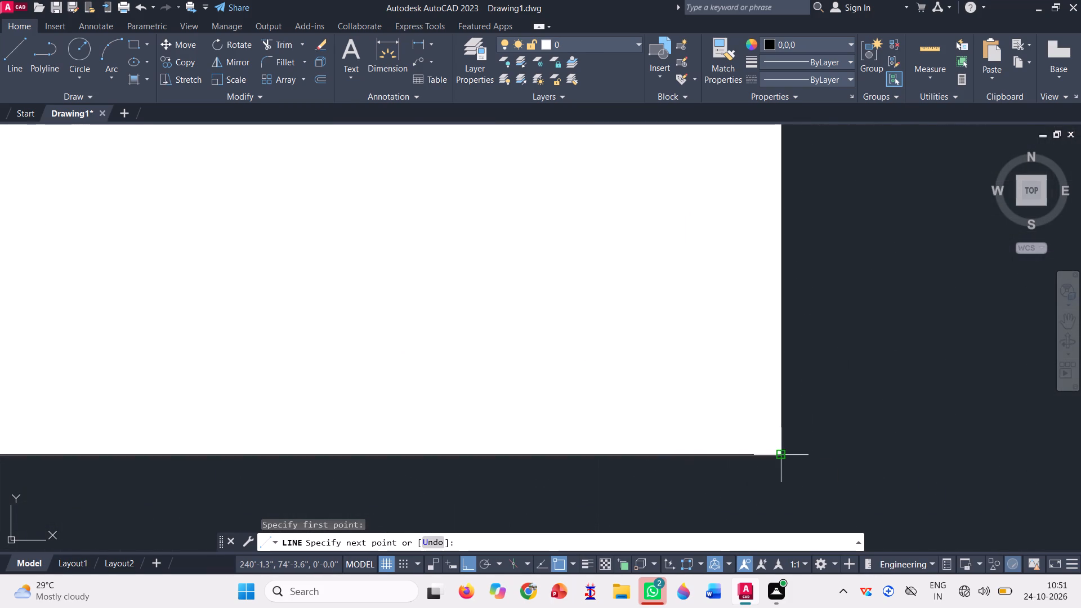
{"action": "left_click", "coordinate": [780, 452]}
Continue the outline up and over the right boundary wall, around the nearest grey post's top, and across to the tower's bottom-right corner.
{"action": "scroll", "coordinate": [695, 478], "scroll_direction": "down", "scroll_amount": 3}
{"action": "scroll", "coordinate": [741, 390], "scroll_direction": "down", "scroll_amount": 2}
{"action": "scroll", "coordinate": [754, 286], "scroll_direction": "down", "scroll_amount": 2}
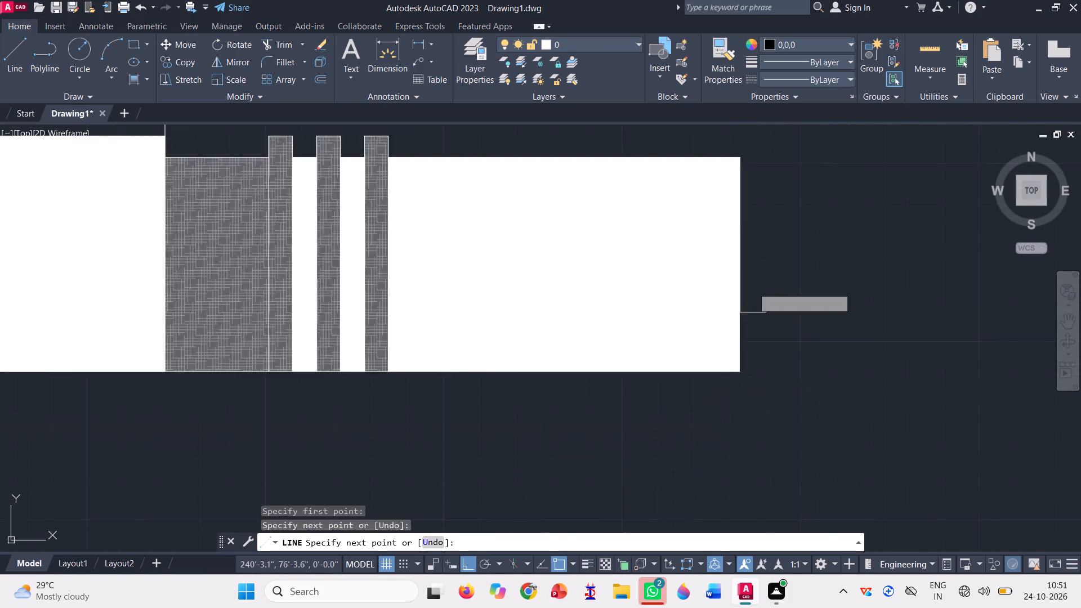
{"action": "scroll", "coordinate": [759, 198], "scroll_direction": "up", "scroll_amount": 2}
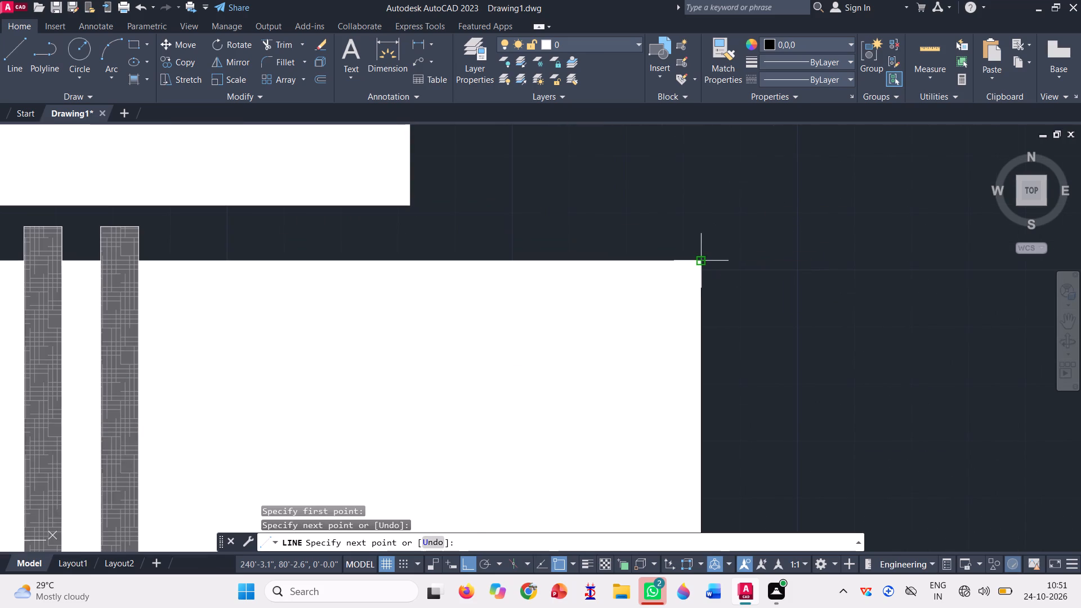
{"action": "left_click", "coordinate": [705, 260]}
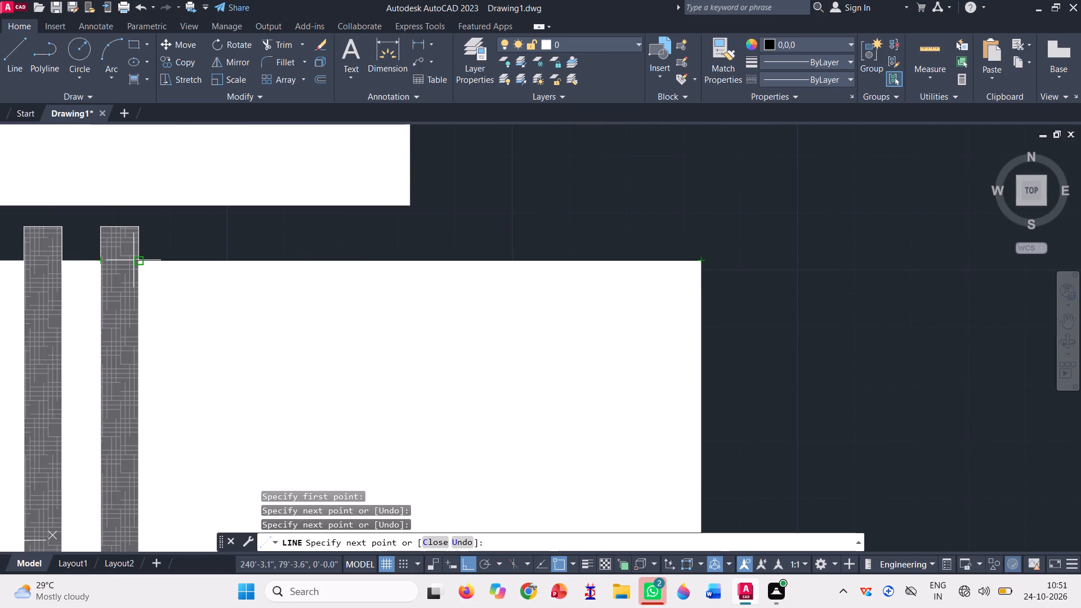
{"action": "left_click", "coordinate": [136, 258]}
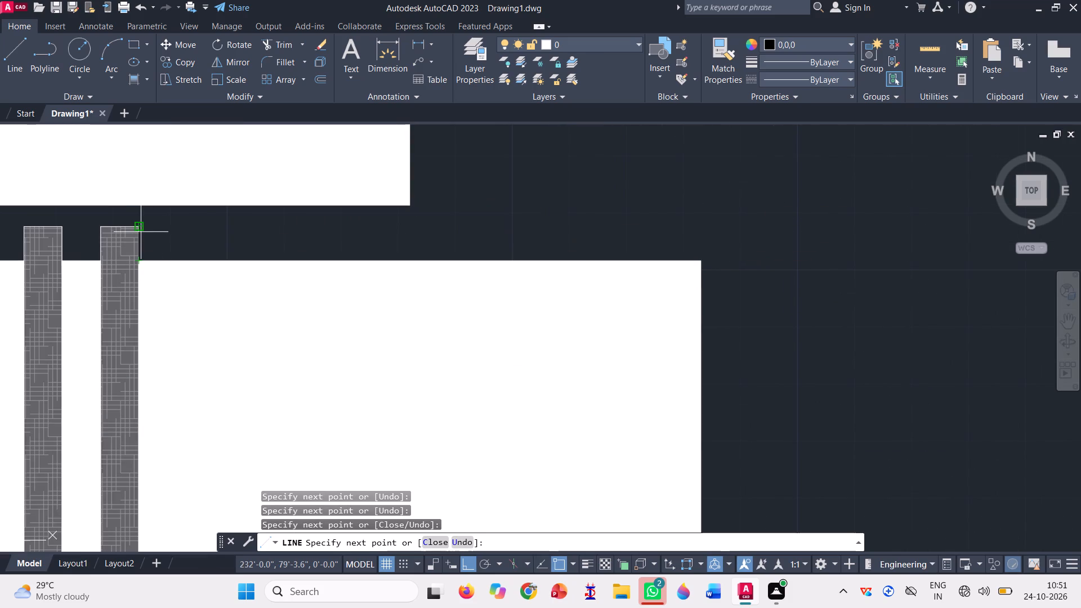
{"action": "left_click", "coordinate": [140, 228]}
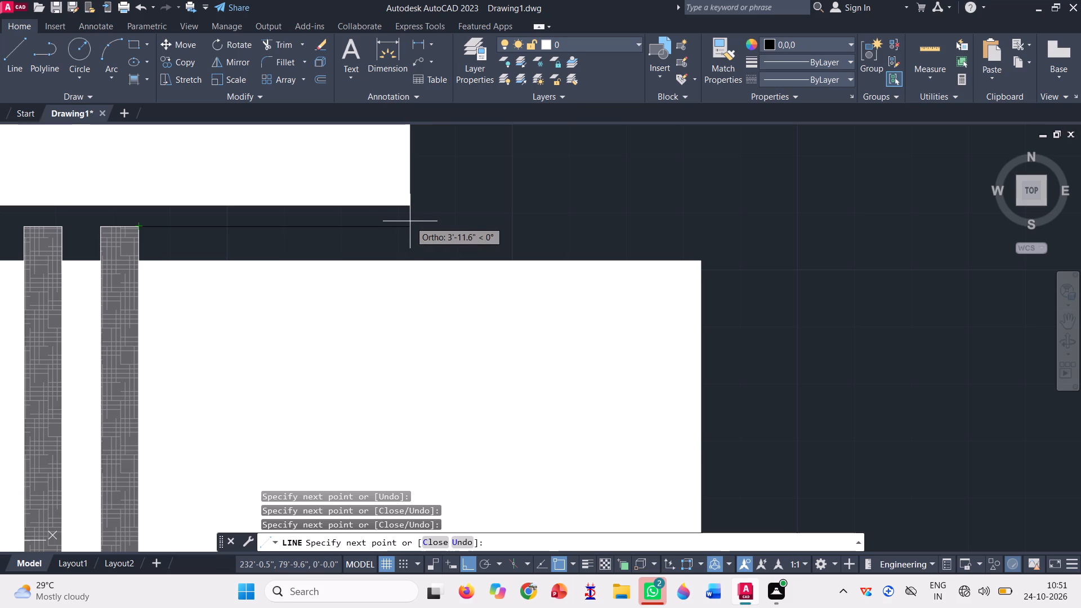
{"action": "left_click", "coordinate": [410, 222]}
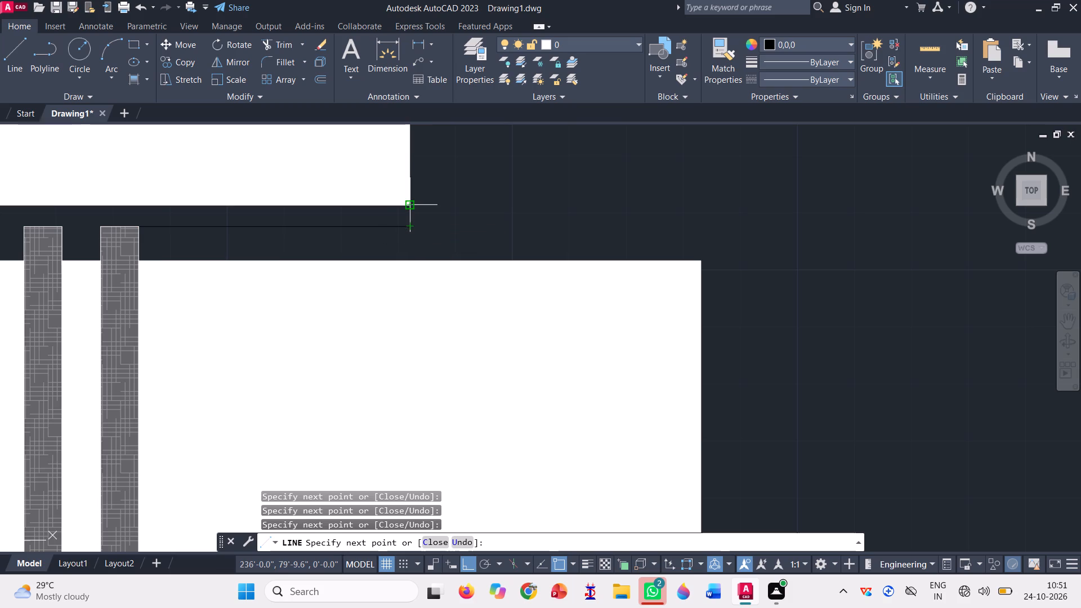
{"action": "left_click", "coordinate": [405, 207]}
Continue the outline up the tower's right edge to the lower grey balcony slab and along its underside to the outer corner.
{"action": "scroll", "coordinate": [435, 284], "scroll_direction": "down", "scroll_amount": 3}
{"action": "scroll", "coordinate": [435, 284], "scroll_direction": "up", "scroll_amount": 4}
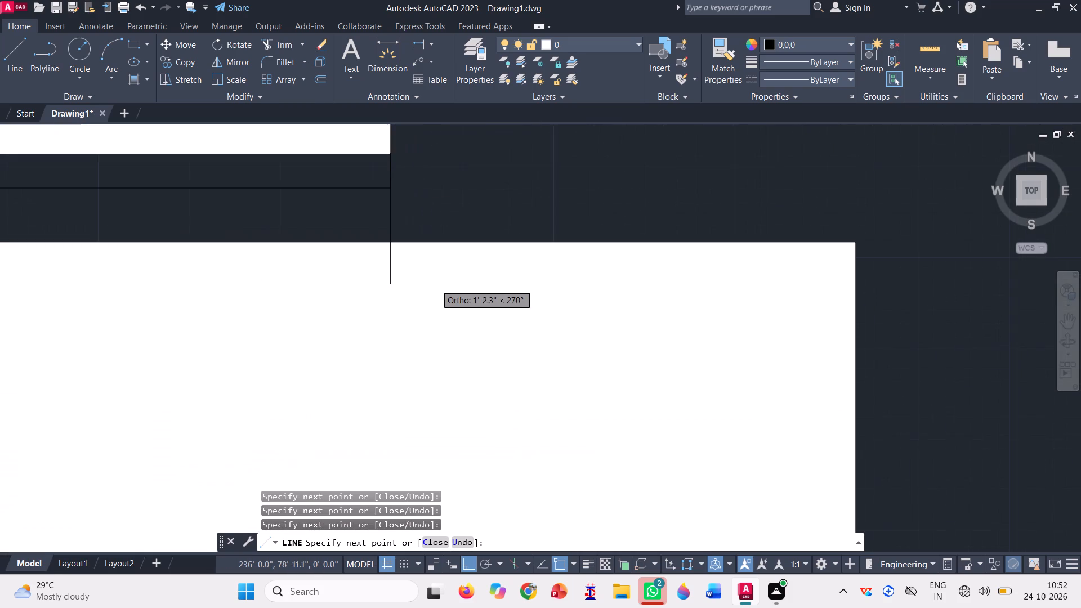
{"action": "scroll", "coordinate": [399, 177], "scroll_direction": "up", "scroll_amount": 3}
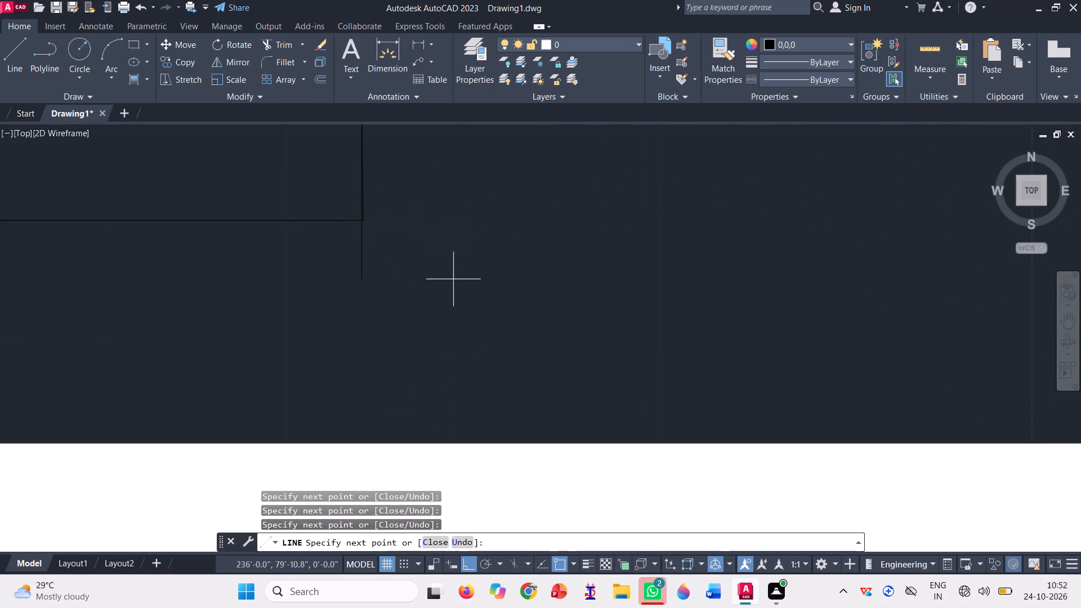
{"action": "scroll", "coordinate": [453, 278], "scroll_direction": "down", "scroll_amount": 7}
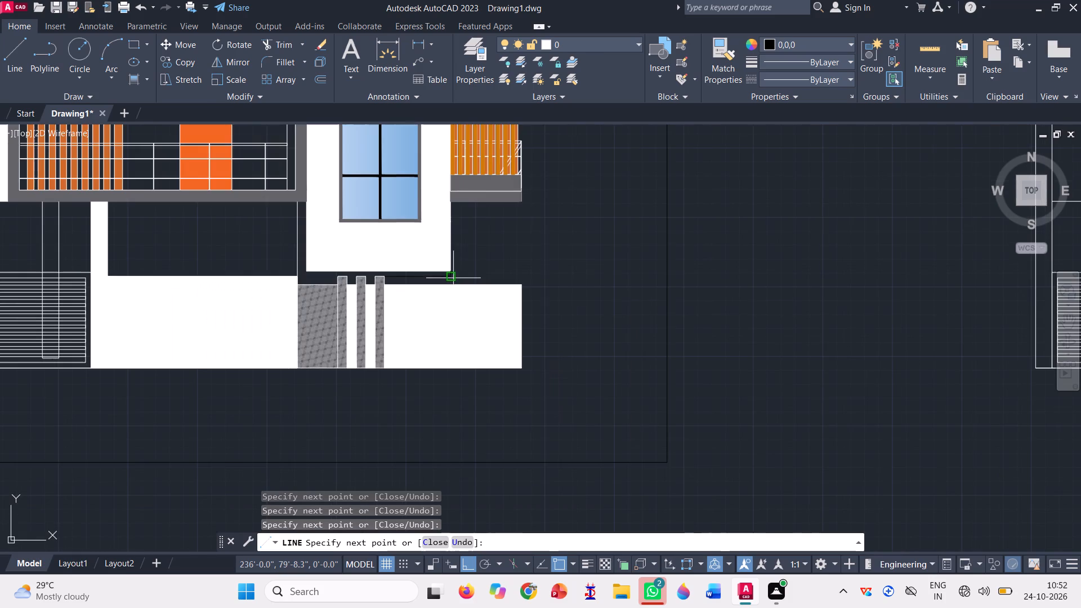
{"action": "scroll", "coordinate": [473, 196], "scroll_direction": "up", "scroll_amount": 3}
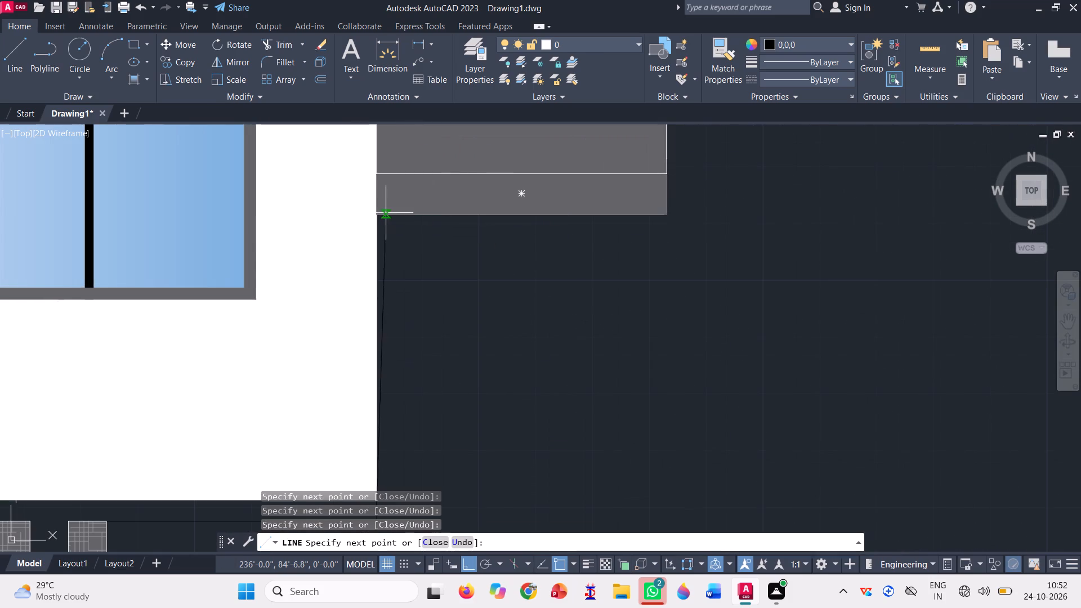
{"action": "left_click", "coordinate": [380, 213]}
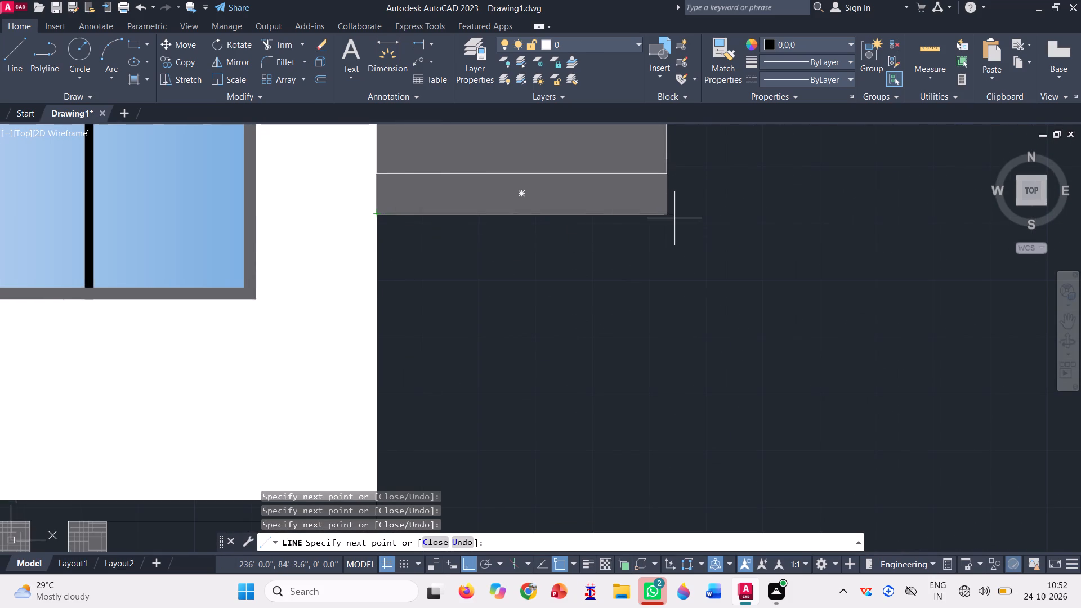
{"action": "left_click", "coordinate": [669, 214]}
Continue the outline up the balcony railing, in to the last orange louvre, up to the upper grey slab and out to its corner.
{"action": "scroll", "coordinate": [606, 245], "scroll_direction": "down", "scroll_amount": 2}
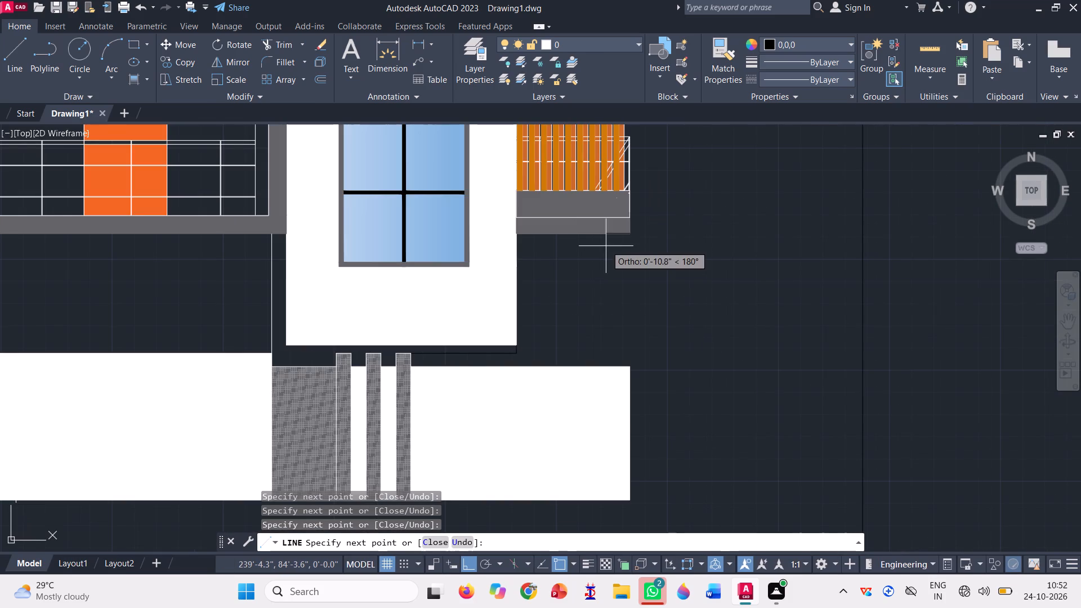
{"action": "scroll", "coordinate": [640, 255], "scroll_direction": "down", "scroll_amount": 2}
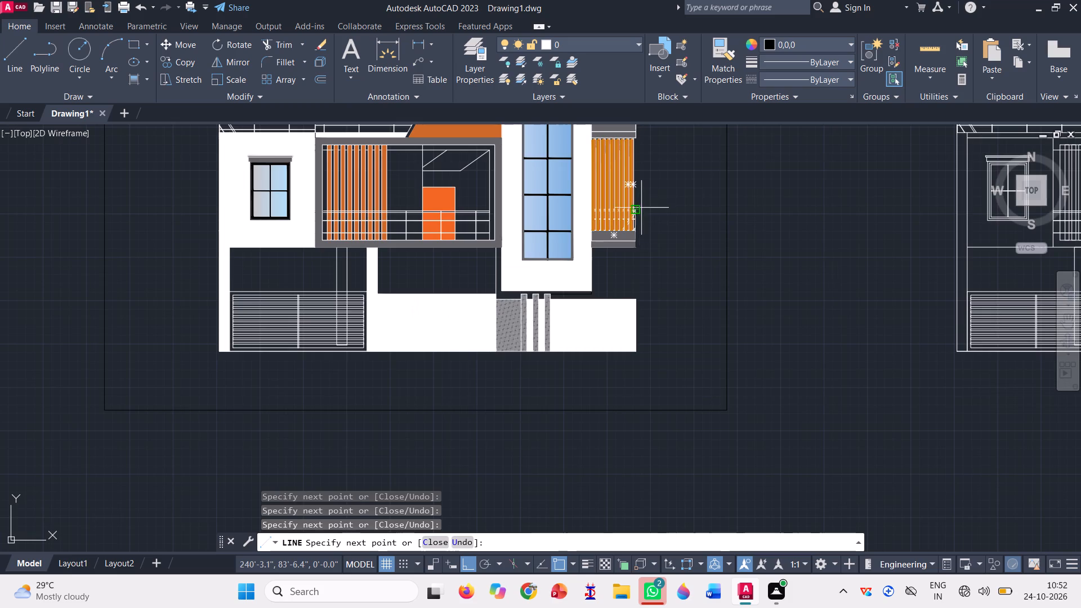
{"action": "scroll", "coordinate": [631, 235], "scroll_direction": "down", "scroll_amount": 1}
{"action": "scroll", "coordinate": [650, 146], "scroll_direction": "up", "scroll_amount": 3}
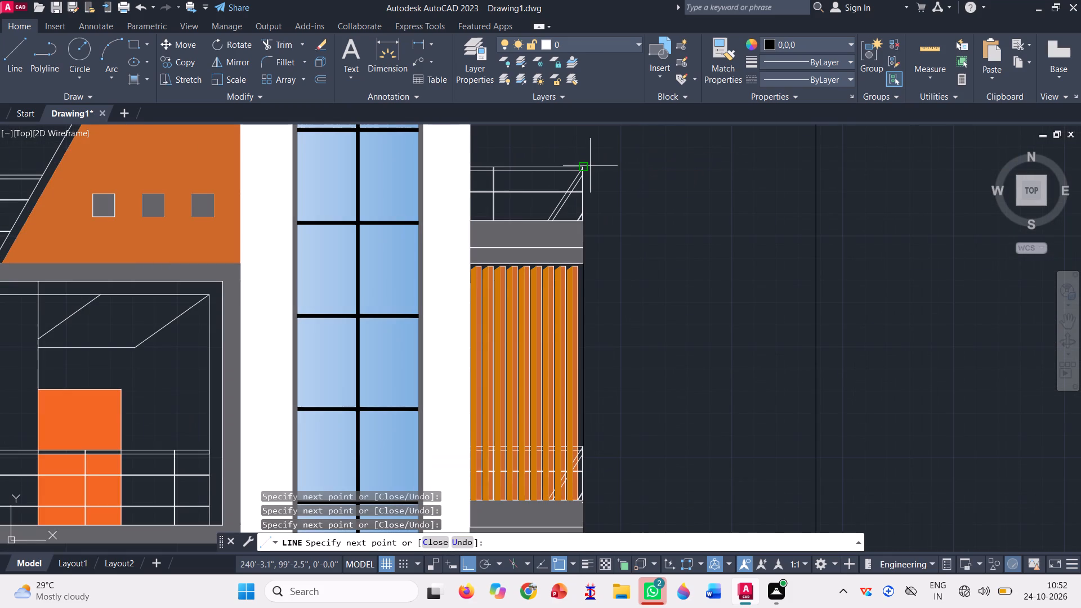
{"action": "scroll", "coordinate": [581, 455], "scroll_direction": "up", "scroll_amount": 3}
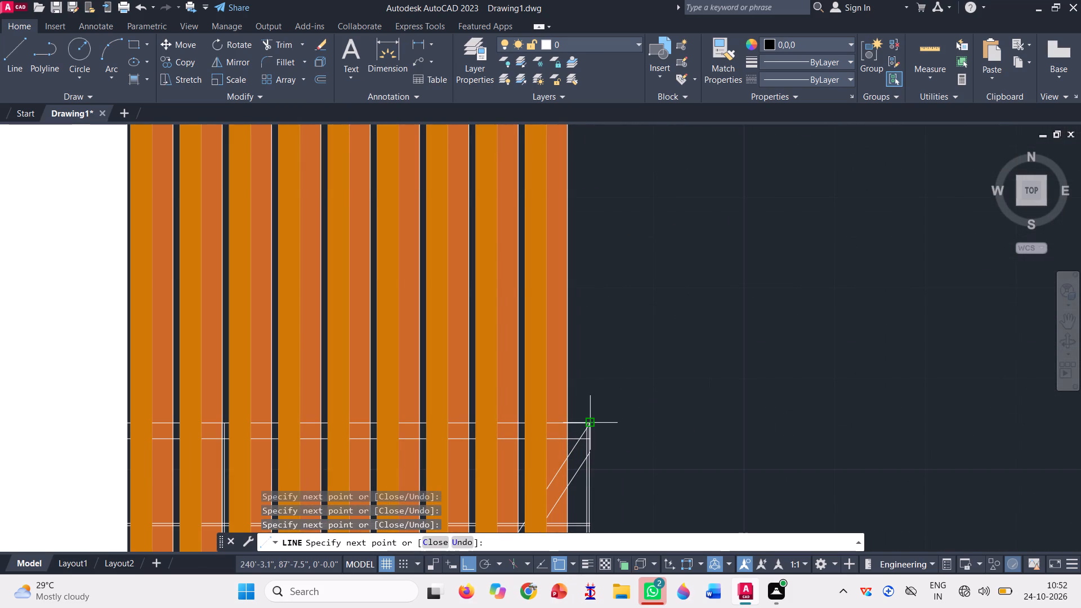
{"action": "left_click", "coordinate": [591, 422]}
{"action": "left_click", "coordinate": [570, 418]}
{"action": "scroll", "coordinate": [571, 428], "scroll_direction": "down", "scroll_amount": 2}
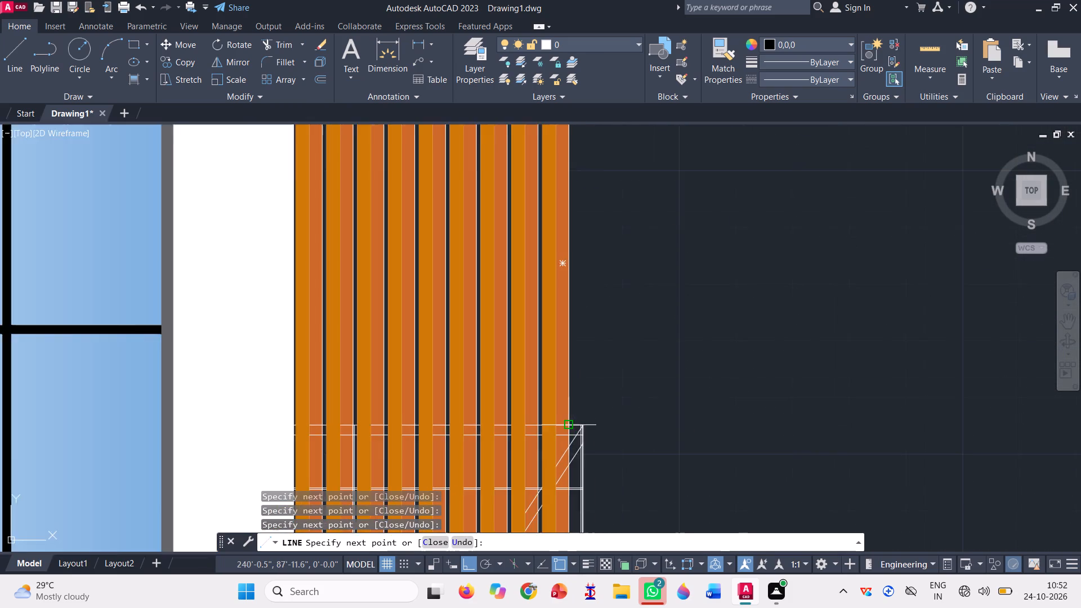
{"action": "scroll", "coordinate": [577, 380], "scroll_direction": "down", "scroll_amount": 2}
{"action": "scroll", "coordinate": [578, 267], "scroll_direction": "up", "scroll_amount": 3}
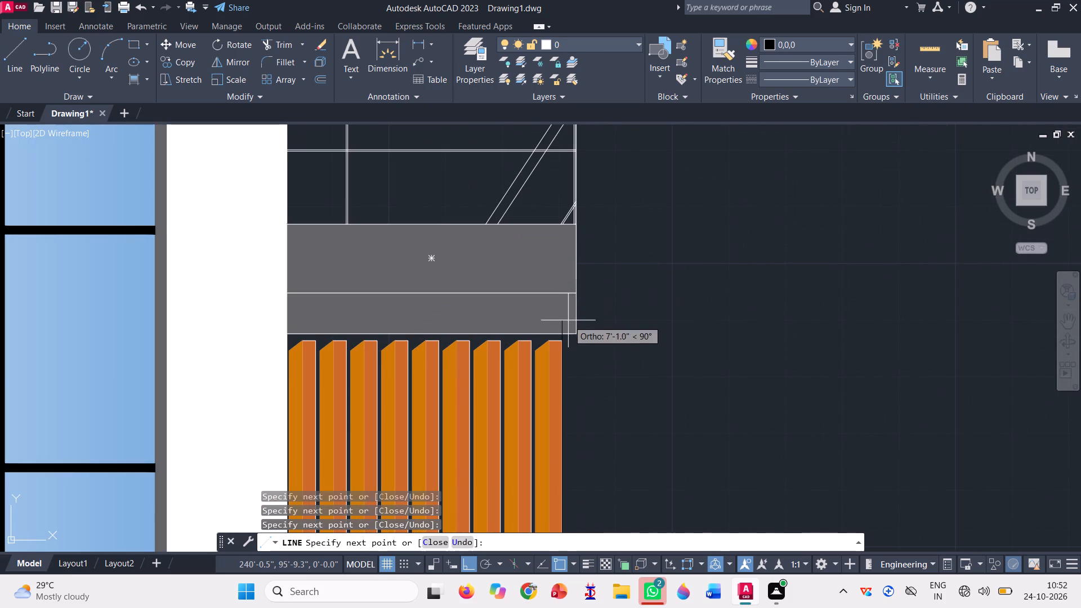
{"action": "left_click", "coordinate": [565, 334]}
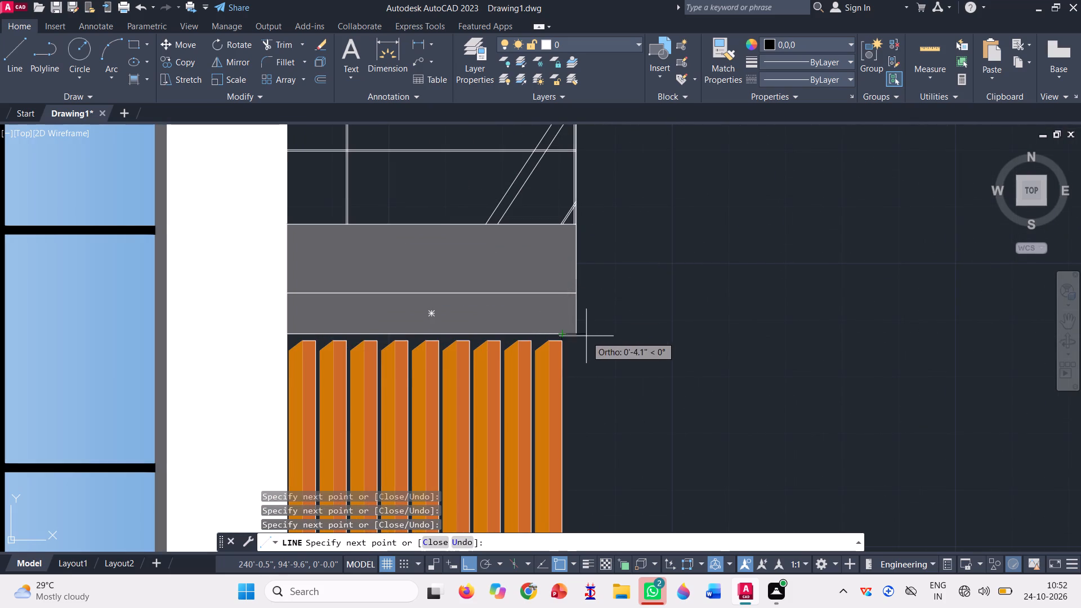
{"action": "left_click", "coordinate": [580, 332]}
Continue the outline up to the right balcony railing's top outer corner and in along the top rail to the tower wall.
{"action": "scroll", "coordinate": [587, 352], "scroll_direction": "down", "scroll_amount": 2}
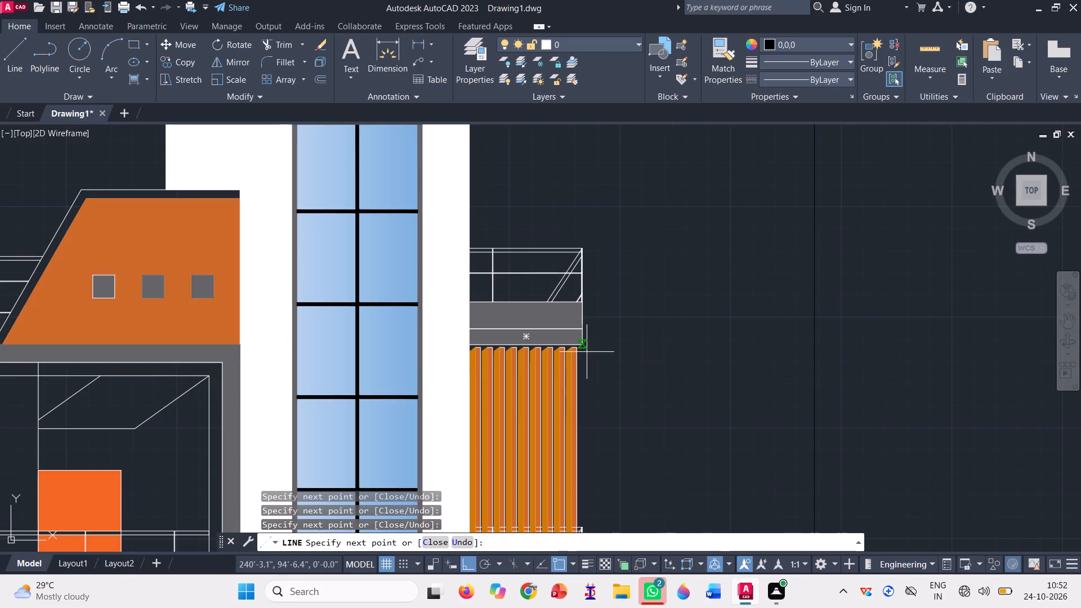
{"action": "scroll", "coordinate": [592, 240], "scroll_direction": "up", "scroll_amount": 3}
{"action": "scroll", "coordinate": [557, 271], "scroll_direction": "up", "scroll_amount": 3}
{"action": "left_click", "coordinate": [547, 274]}
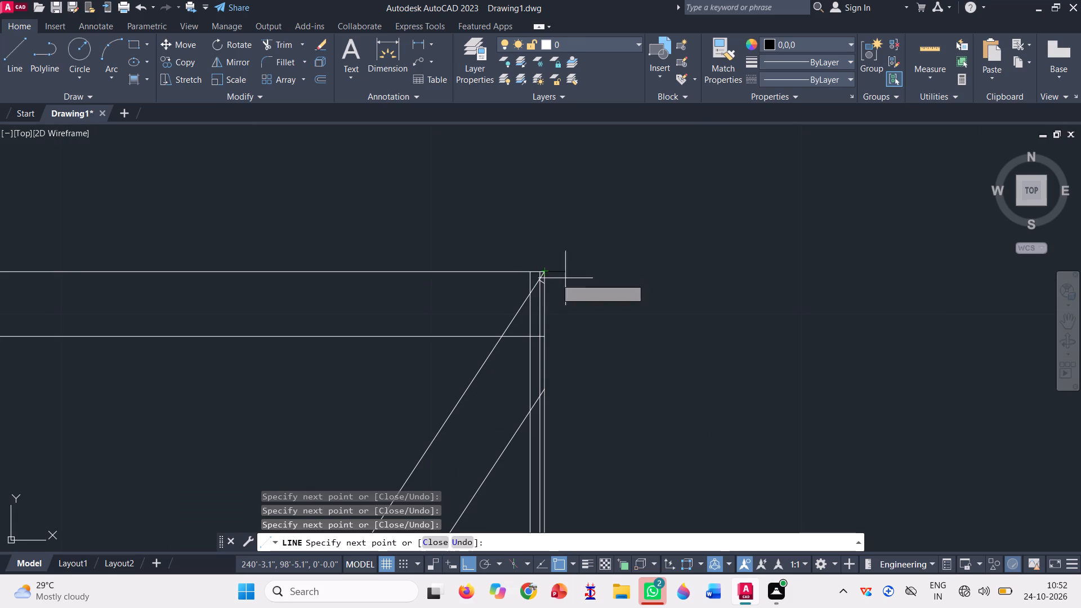
{"action": "scroll", "coordinate": [689, 269], "scroll_direction": "down", "scroll_amount": 3}
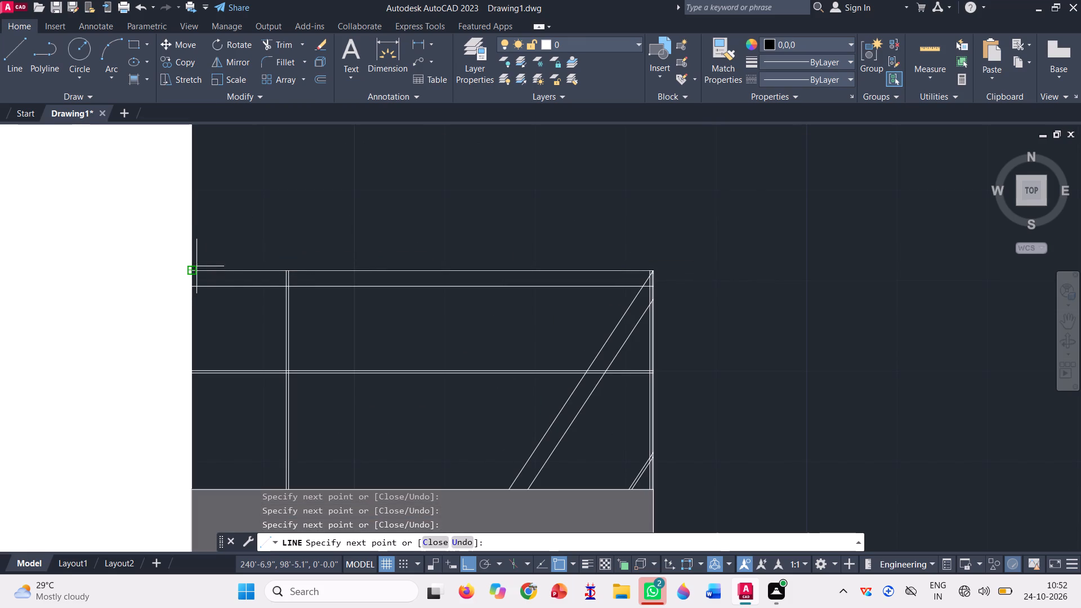
{"action": "left_click", "coordinate": [193, 268]}
Continue the outline up the tower's right edge, out along the sloped orange soffit, and up the white roof slab's right end.
{"action": "scroll", "coordinate": [553, 272], "scroll_direction": "down", "scroll_amount": 3}
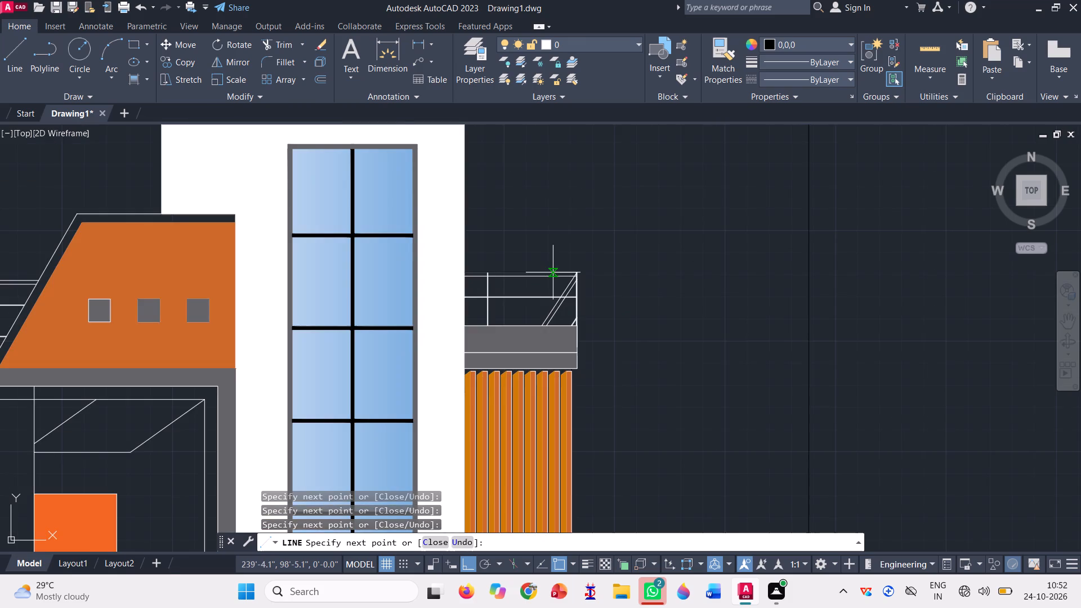
{"action": "scroll", "coordinate": [553, 272], "scroll_direction": "down", "scroll_amount": 2}
{"action": "scroll", "coordinate": [539, 180], "scroll_direction": "up", "scroll_amount": 3}
{"action": "scroll", "coordinate": [467, 278], "scroll_direction": "up", "scroll_amount": 2}
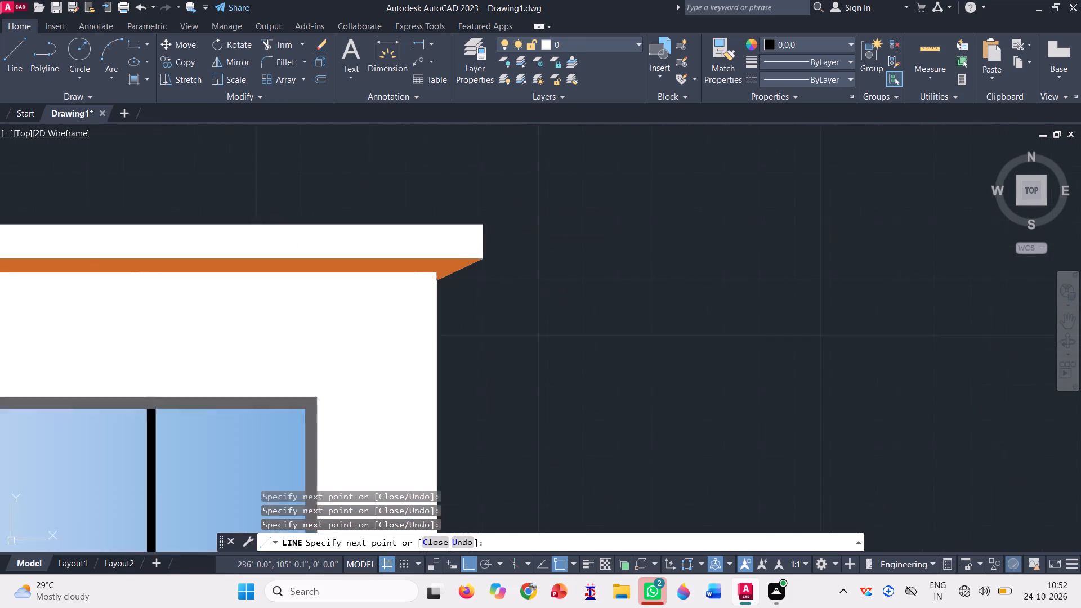
{"action": "scroll", "coordinate": [467, 278], "scroll_direction": "up", "scroll_amount": 1}
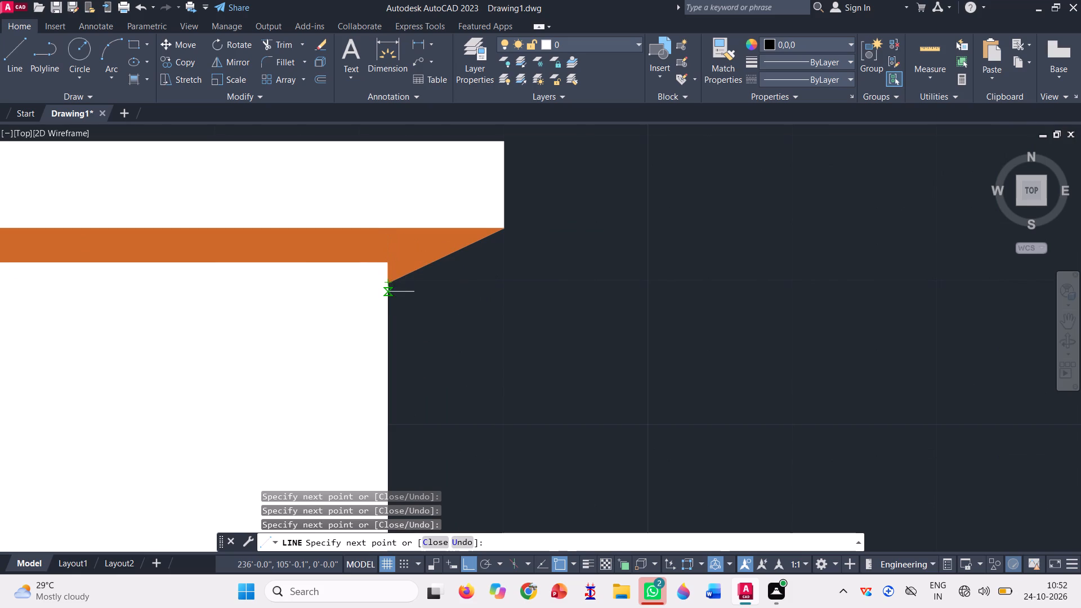
{"action": "left_click", "coordinate": [388, 285]}
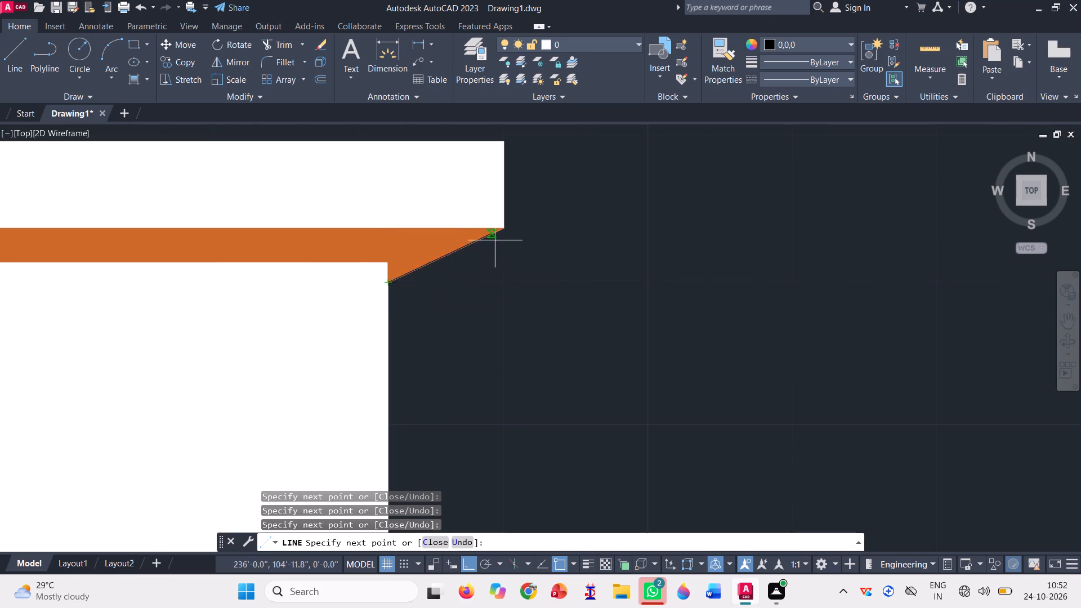
{"action": "left_click", "coordinate": [497, 225]}
{"action": "scroll", "coordinate": [553, 294], "scroll_direction": "down", "scroll_amount": 2}
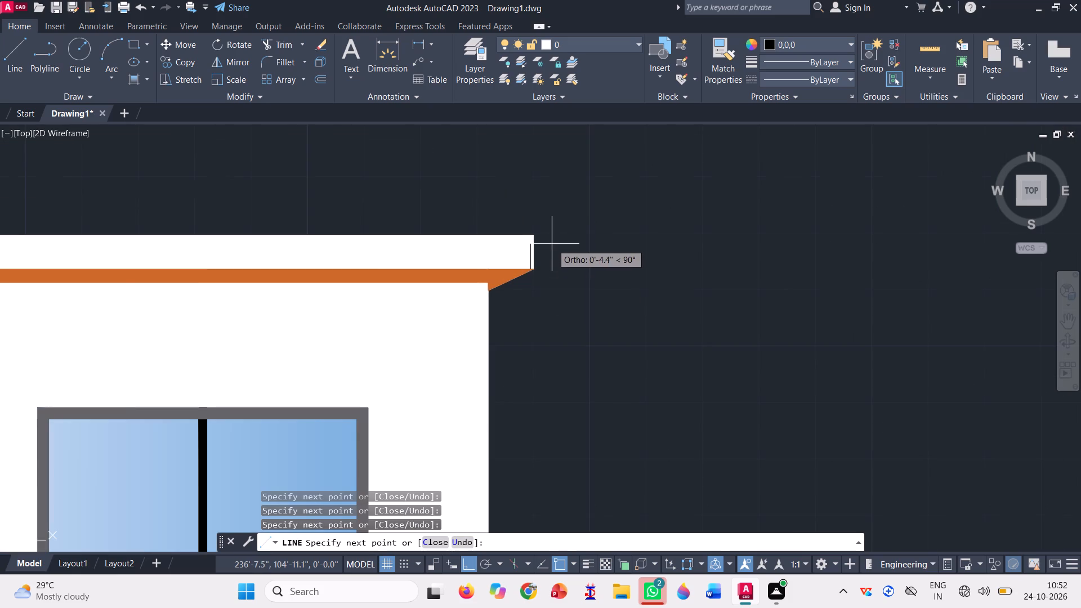
{"action": "scroll", "coordinate": [514, 280], "scroll_direction": "up", "scroll_amount": 3}
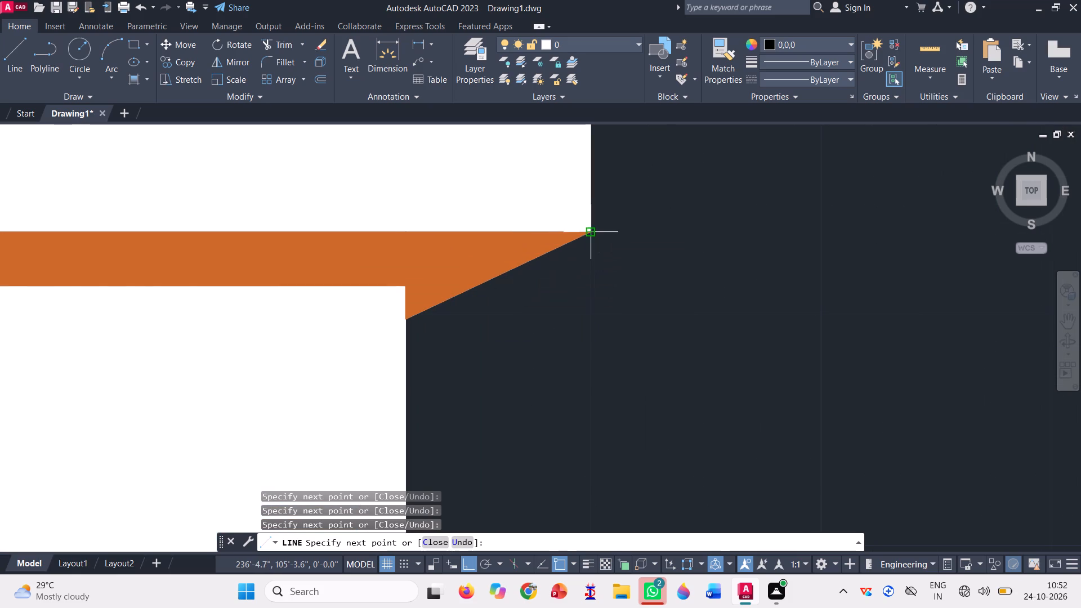
{"action": "left_click", "coordinate": [589, 233]}
{"action": "scroll", "coordinate": [602, 283], "scroll_direction": "down", "scroll_amount": 2}
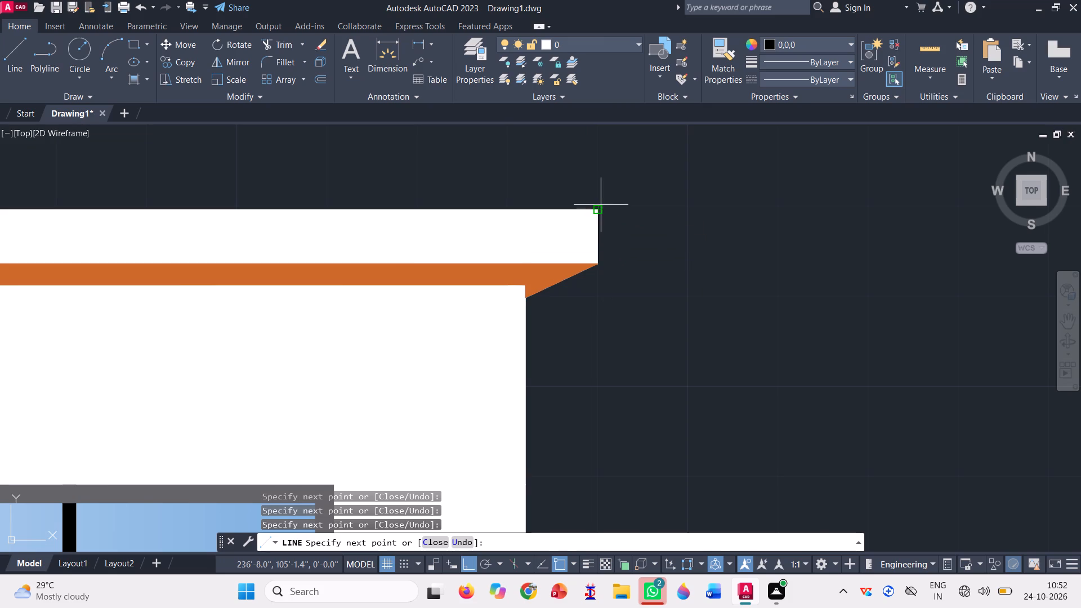
{"action": "left_click", "coordinate": [598, 209]}
Continue the outline across the flat roof top to the bend and down the slope to the roof's upper-left corner.
{"action": "scroll", "coordinate": [696, 254], "scroll_direction": "down", "scroll_amount": 3}
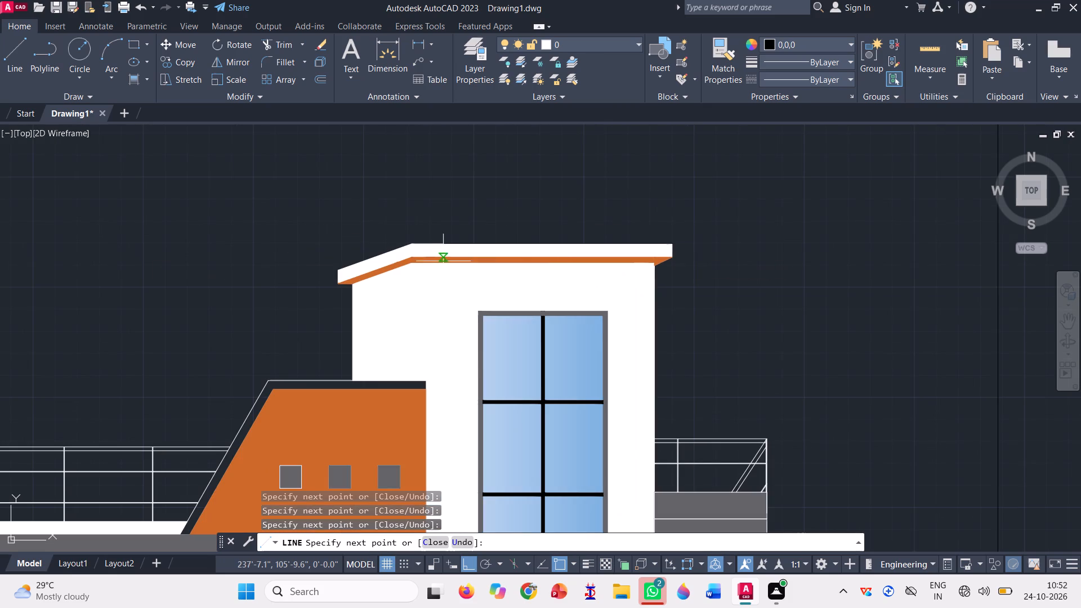
{"action": "scroll", "coordinate": [435, 247], "scroll_direction": "up", "scroll_amount": 3}
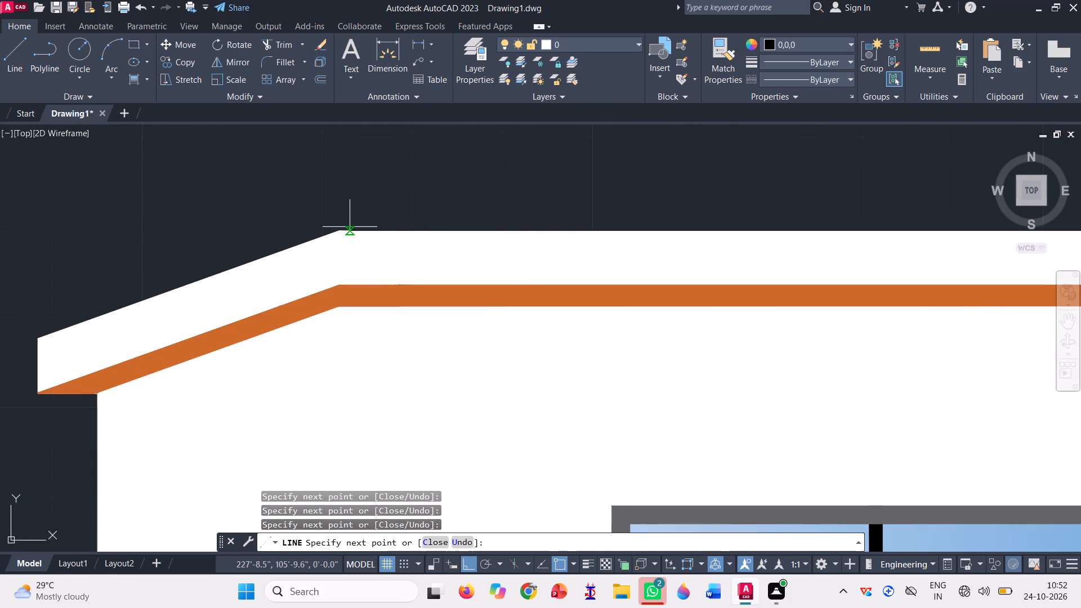
{"action": "left_click", "coordinate": [343, 229]}
{"action": "scroll", "coordinate": [600, 239], "scroll_direction": "down", "scroll_amount": 1}
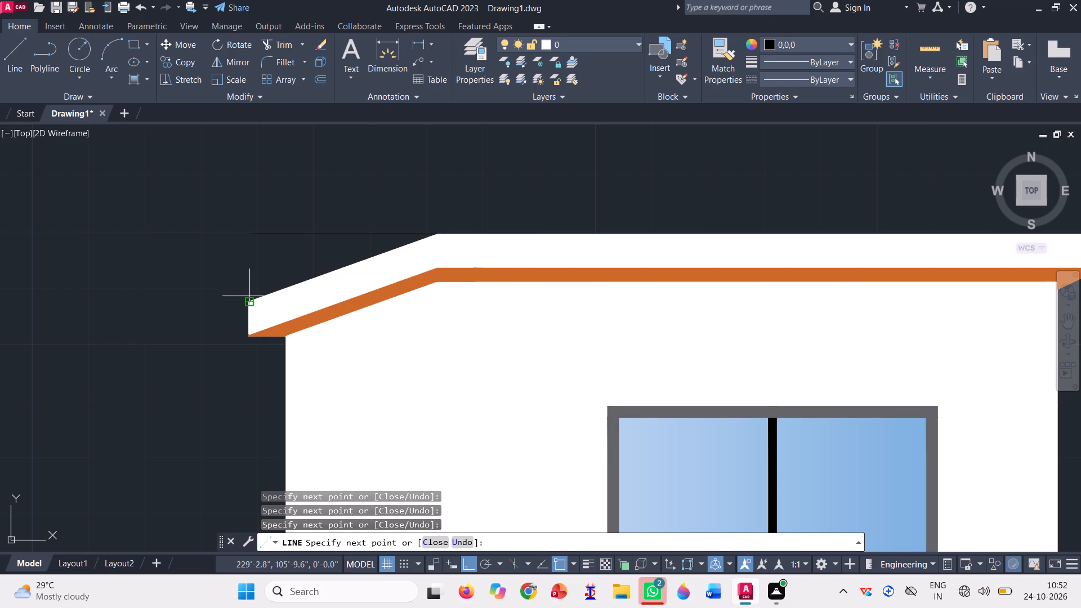
{"action": "scroll", "coordinate": [250, 298], "scroll_direction": "up", "scroll_amount": 2}
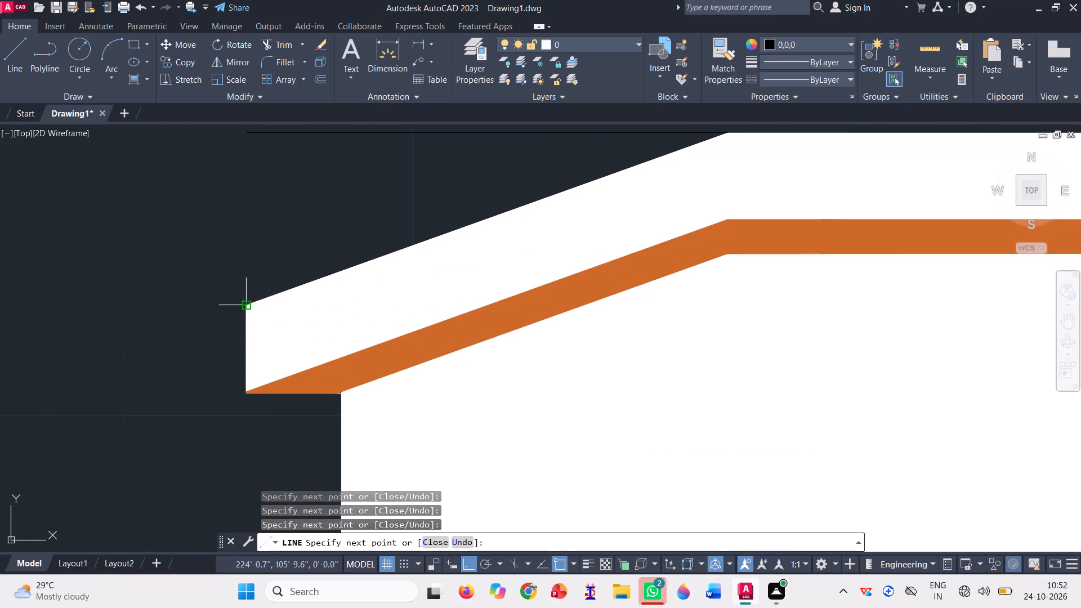
{"action": "left_click", "coordinate": [245, 301]}
Continue the outline down the roof's left end, in under the orange soffit, and down the tower's left edge to the parapet line.
{"action": "scroll", "coordinate": [245, 257], "scroll_direction": "down", "scroll_amount": 2}
{"action": "scroll", "coordinate": [242, 309], "scroll_direction": "up", "scroll_amount": 3}
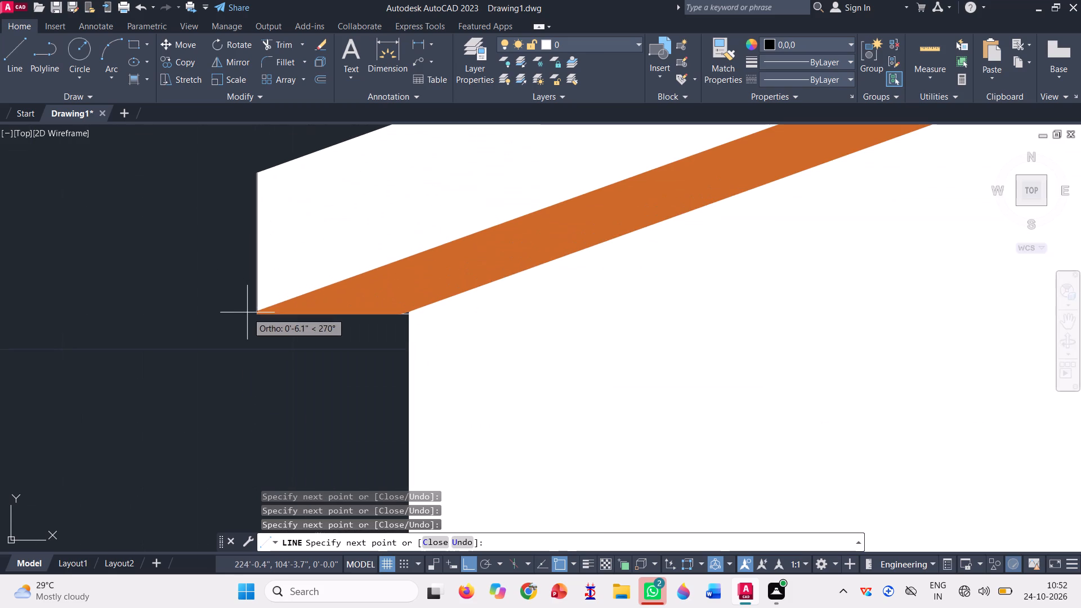
{"action": "scroll", "coordinate": [247, 311], "scroll_direction": "up", "scroll_amount": 2}
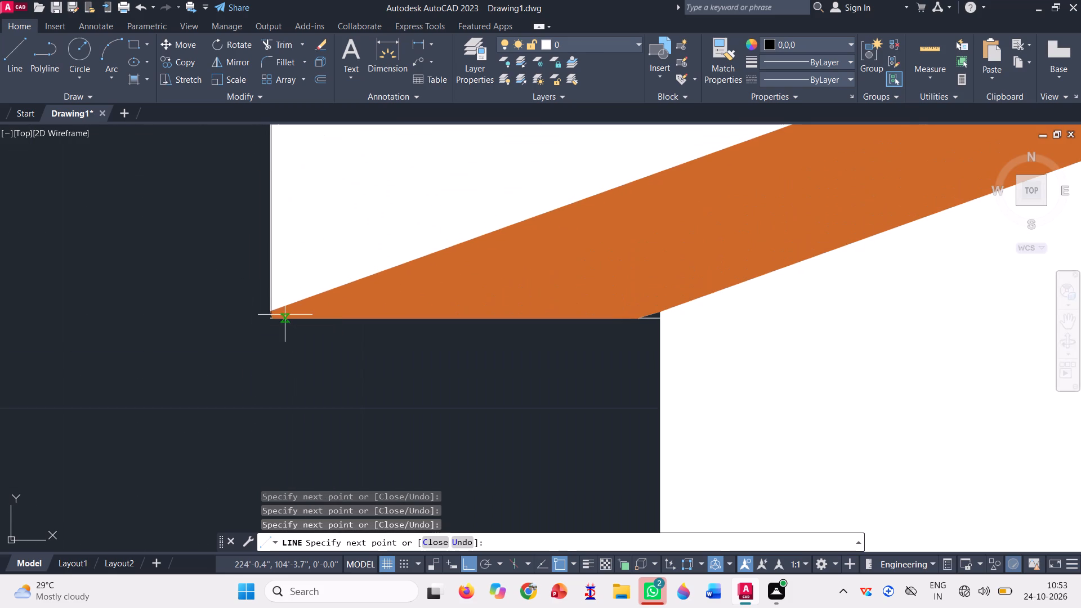
{"action": "left_click", "coordinate": [265, 314]}
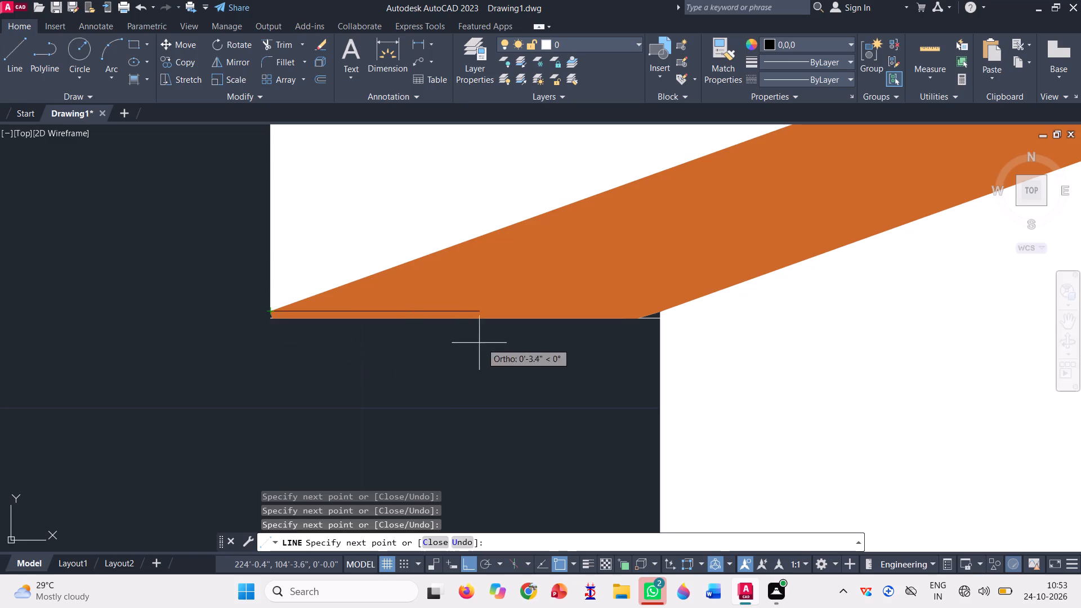
{"action": "left_click", "coordinate": [273, 319]}
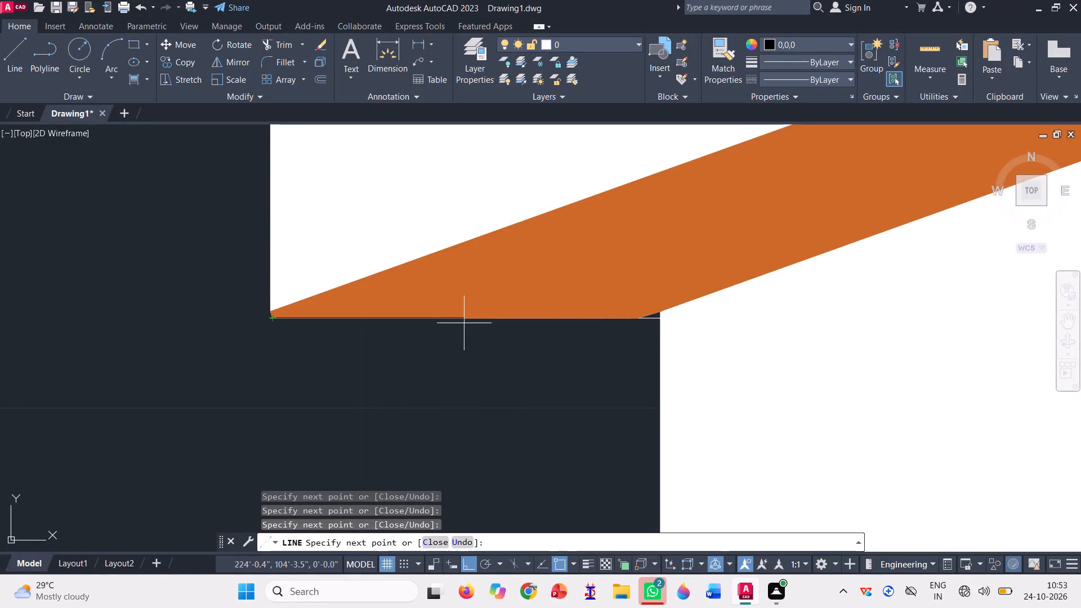
{"action": "left_click", "coordinate": [657, 322]}
{"action": "scroll", "coordinate": [562, 213], "scroll_direction": "down", "scroll_amount": 4}
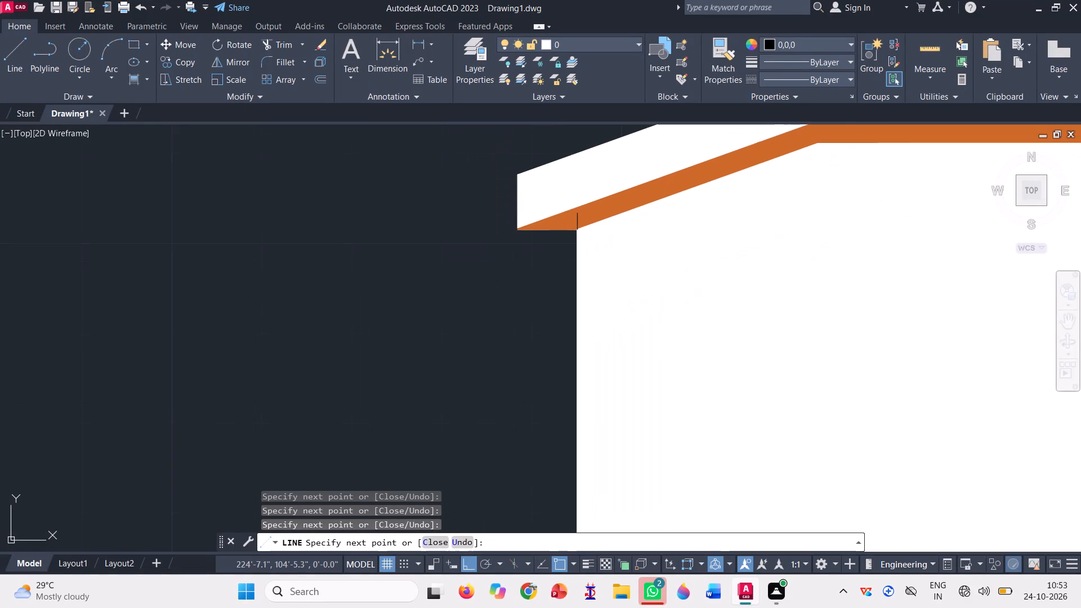
{"action": "scroll", "coordinate": [553, 208], "scroll_direction": "down", "scroll_amount": 3}
{"action": "scroll", "coordinate": [546, 309], "scroll_direction": "up", "scroll_amount": 4}
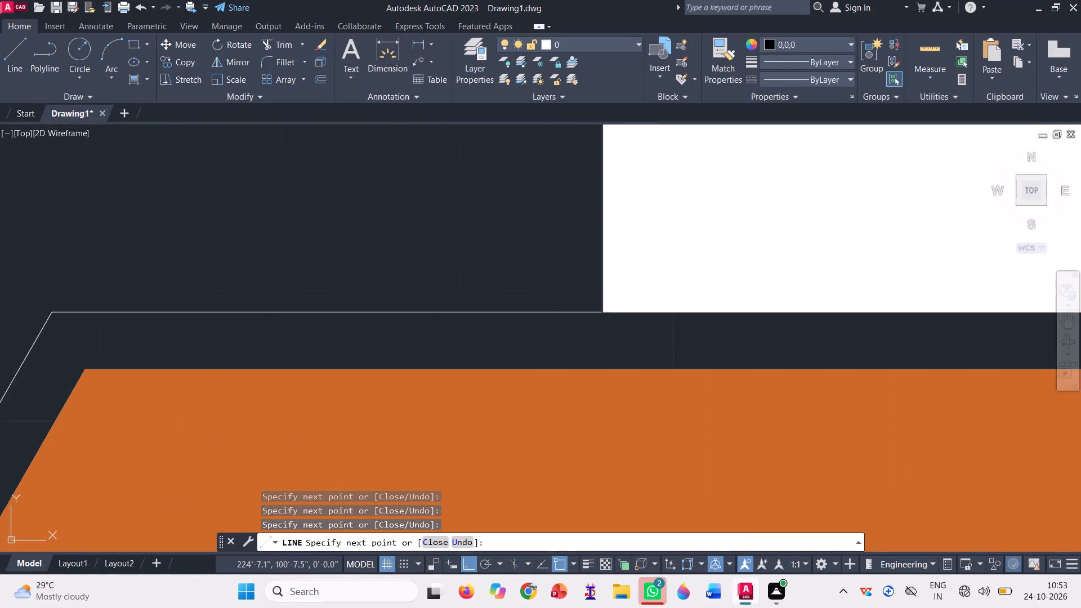
{"action": "scroll", "coordinate": [585, 313], "scroll_direction": "up", "scroll_amount": 2}
{"action": "left_click", "coordinate": [635, 310]}
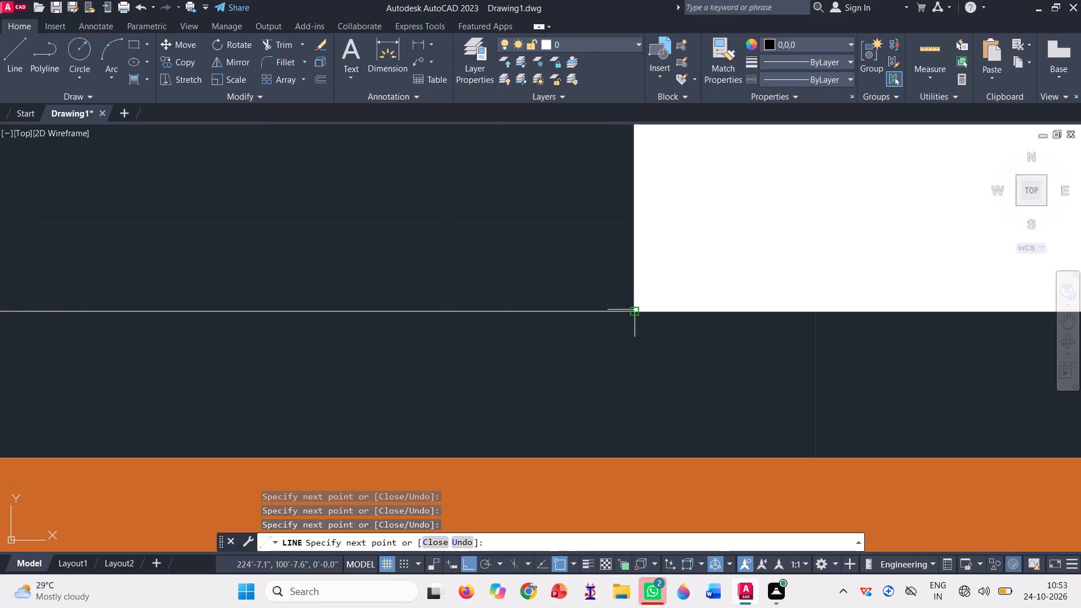
Continue the outline around the orange block's sloped border to the terrace railing and along its top rail to the left end.
{"action": "scroll", "coordinate": [630, 283], "scroll_direction": "down", "scroll_amount": 2}
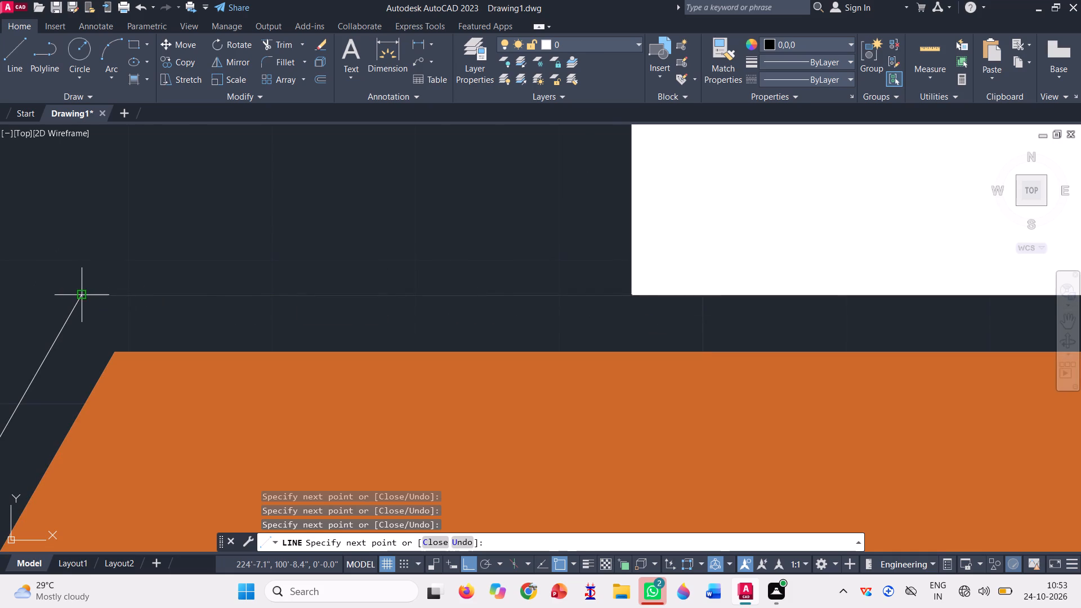
{"action": "left_click", "coordinate": [84, 290]}
{"action": "scroll", "coordinate": [399, 214], "scroll_direction": "down", "scroll_amount": 3}
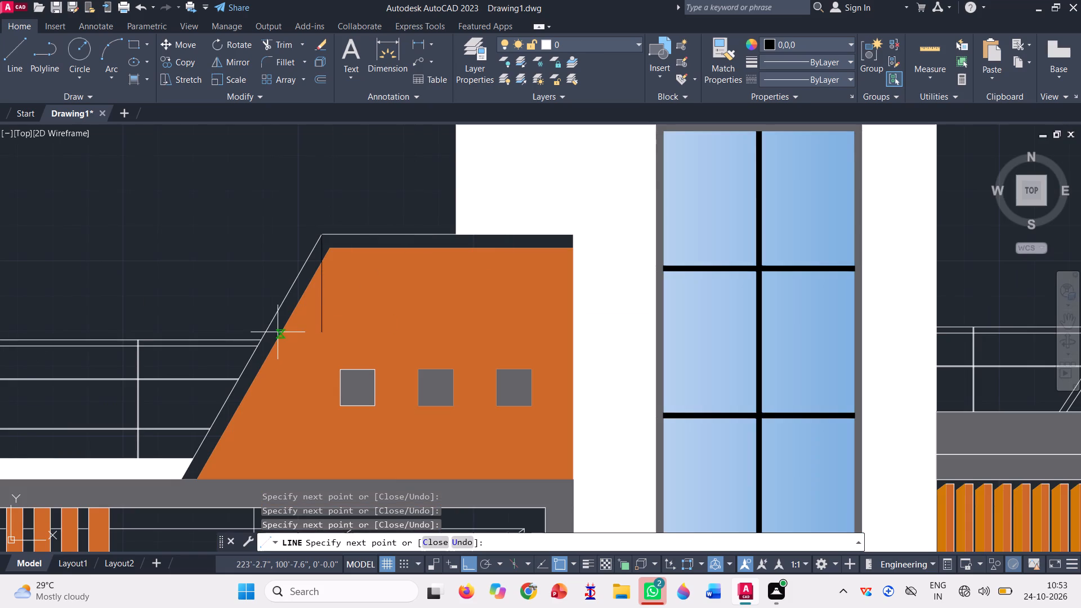
{"action": "left_click", "coordinate": [260, 341]}
{"action": "scroll", "coordinate": [417, 270], "scroll_direction": "down", "scroll_amount": 2}
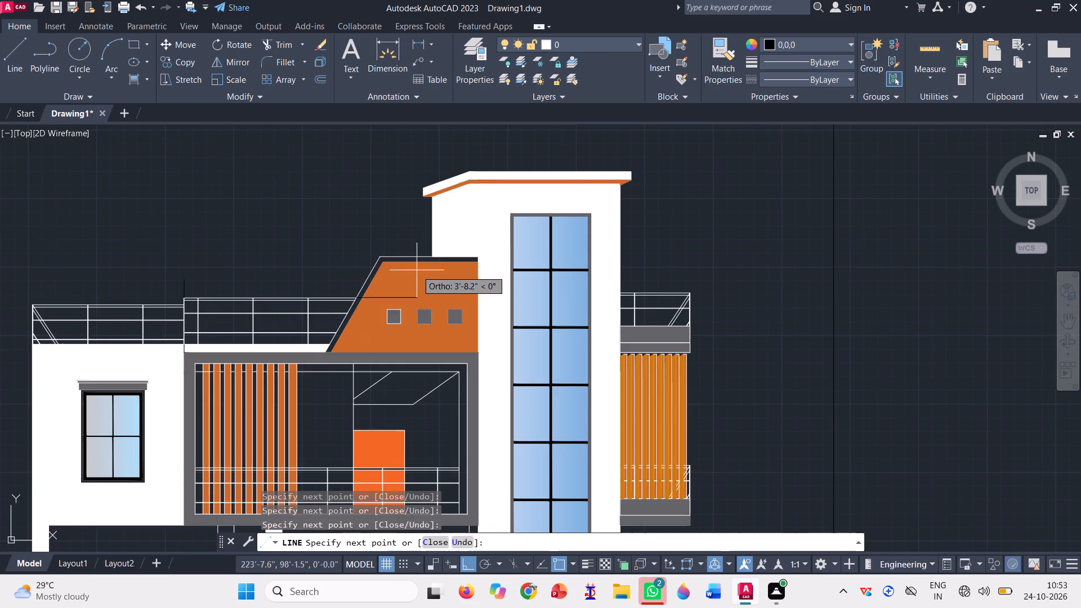
{"action": "scroll", "coordinate": [189, 294], "scroll_direction": "up", "scroll_amount": 6}
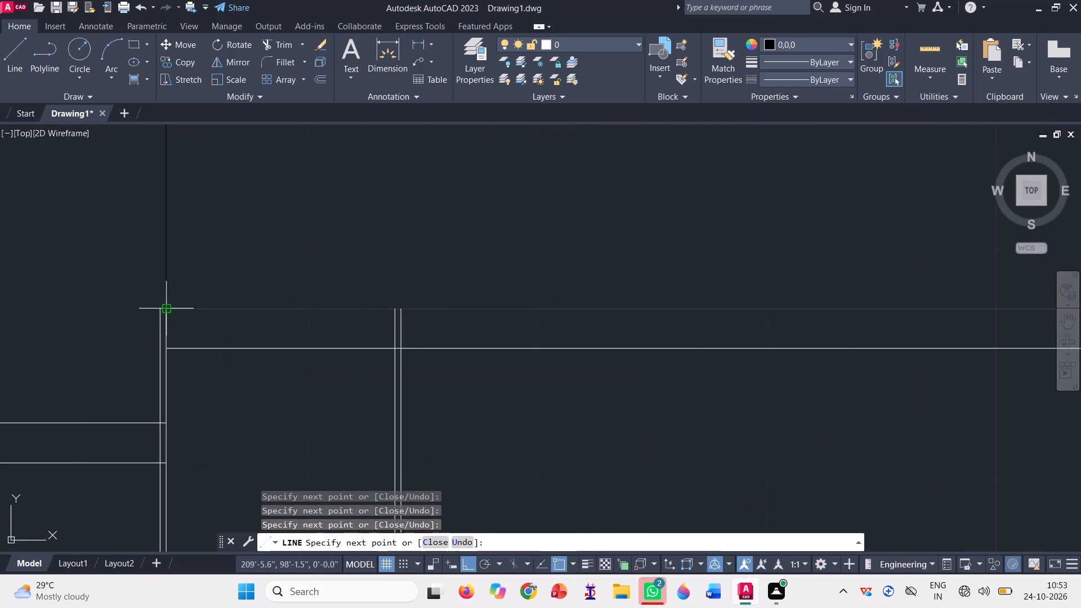
{"action": "left_click", "coordinate": [158, 307]}
Continue the outline down to the lower left terrace railing and along its top rail to the house's outer left corner.
{"action": "scroll", "coordinate": [266, 259], "scroll_direction": "down", "scroll_amount": 2}
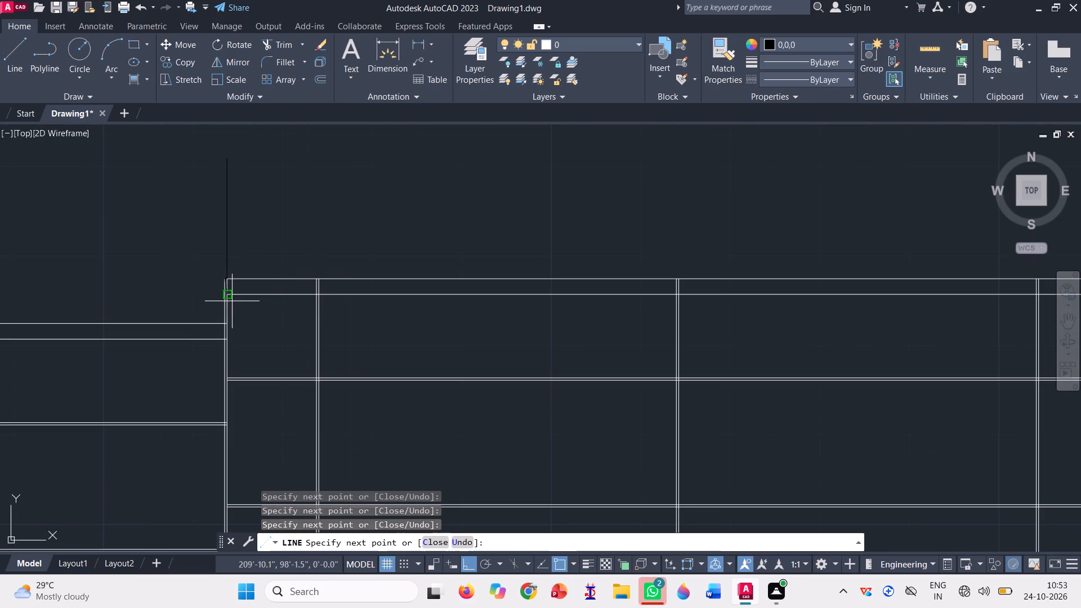
{"action": "scroll", "coordinate": [219, 315], "scroll_direction": "up", "scroll_amount": 5}
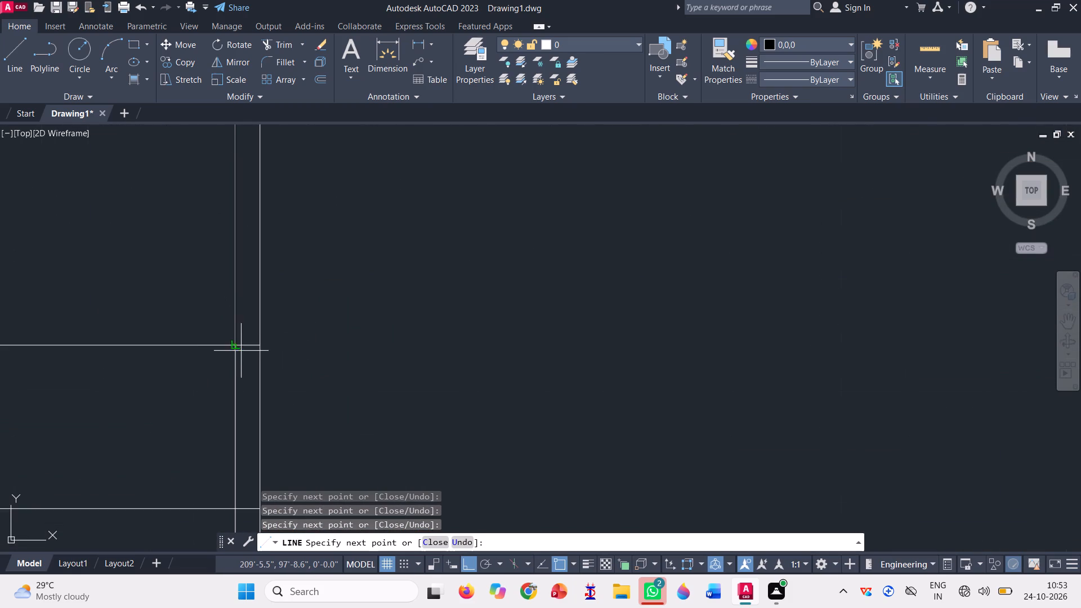
{"action": "left_click", "coordinate": [234, 343]}
{"action": "scroll", "coordinate": [409, 349], "scroll_direction": "down", "scroll_amount": 4}
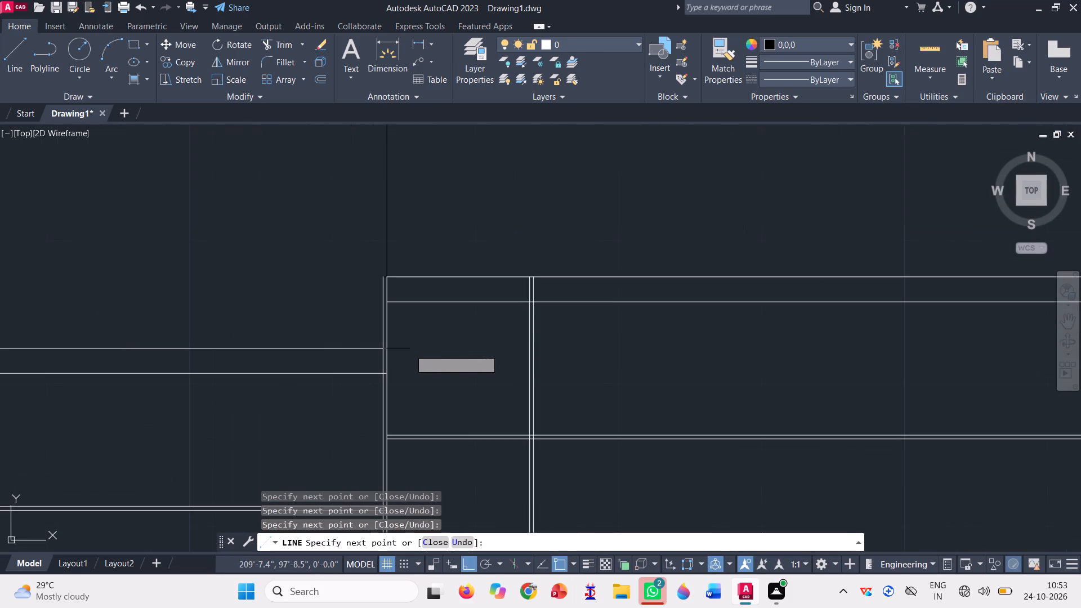
{"action": "scroll", "coordinate": [408, 348], "scroll_direction": "down", "scroll_amount": 3}
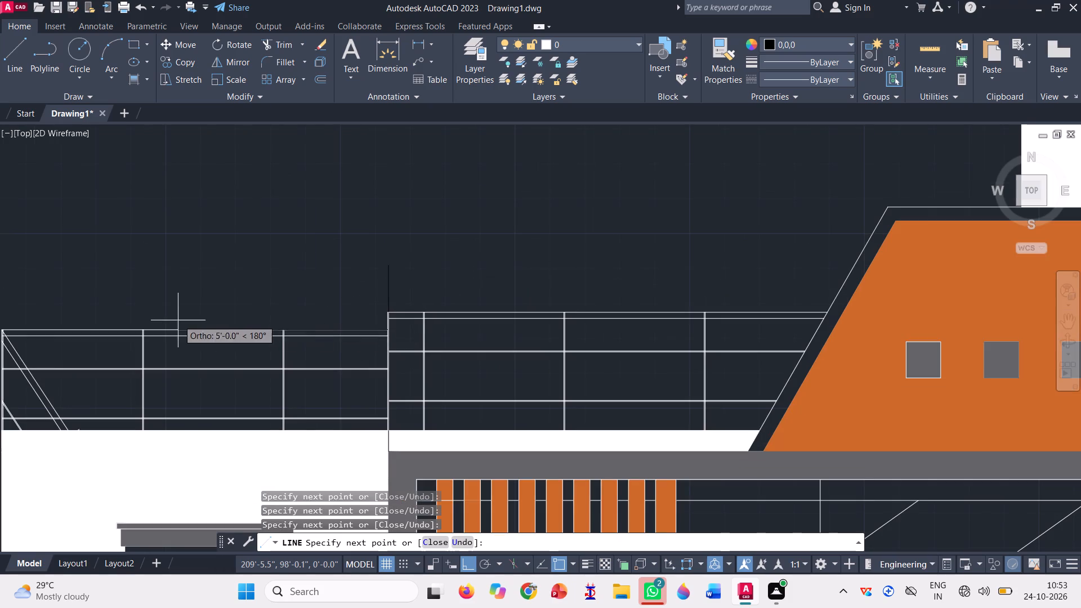
{"action": "scroll", "coordinate": [425, 307], "scroll_direction": "down", "scroll_amount": 2}
{"action": "scroll", "coordinate": [259, 317], "scroll_direction": "up", "scroll_amount": 6}
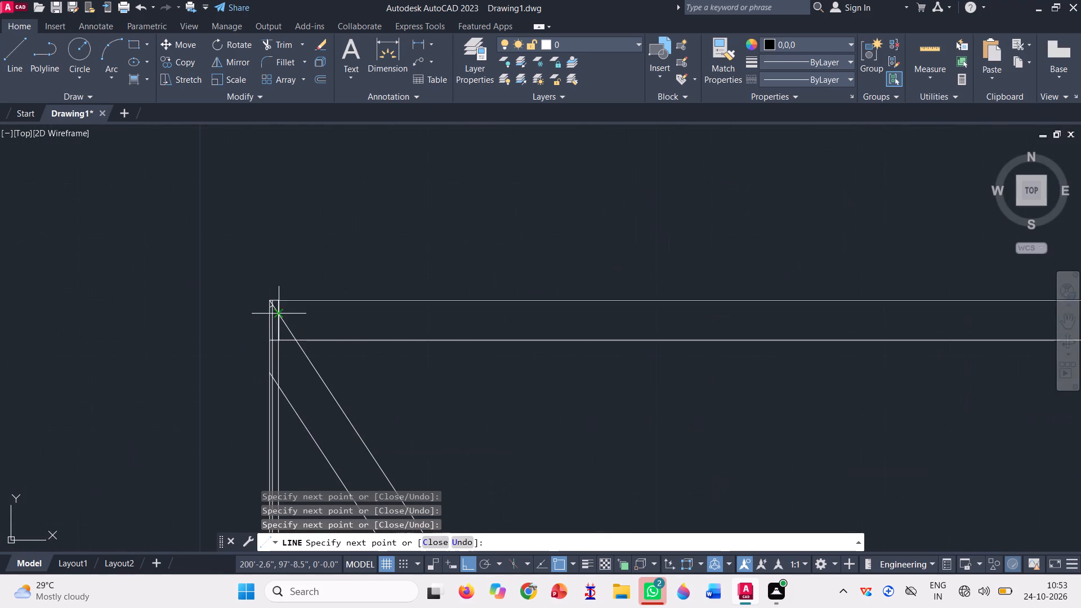
{"action": "scroll", "coordinate": [270, 301], "scroll_direction": "up", "scroll_amount": 3}
{"action": "left_click", "coordinate": [262, 294]}
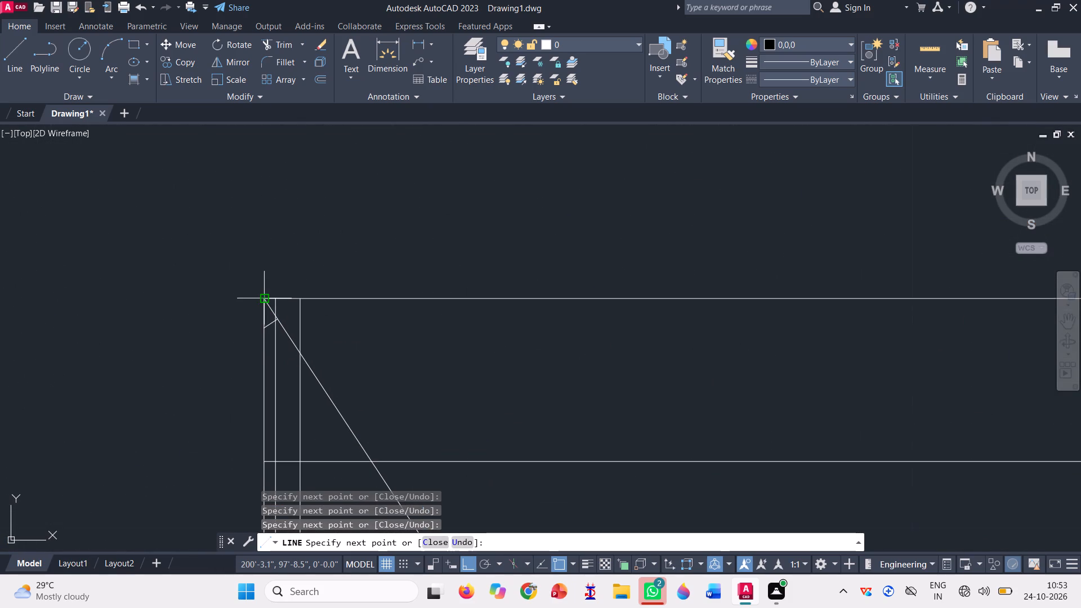
Close the outline down the house's left edge at the bottom-left corner of the base and finish the line.
{"action": "scroll", "coordinate": [289, 226], "scroll_direction": "down", "scroll_amount": 10}
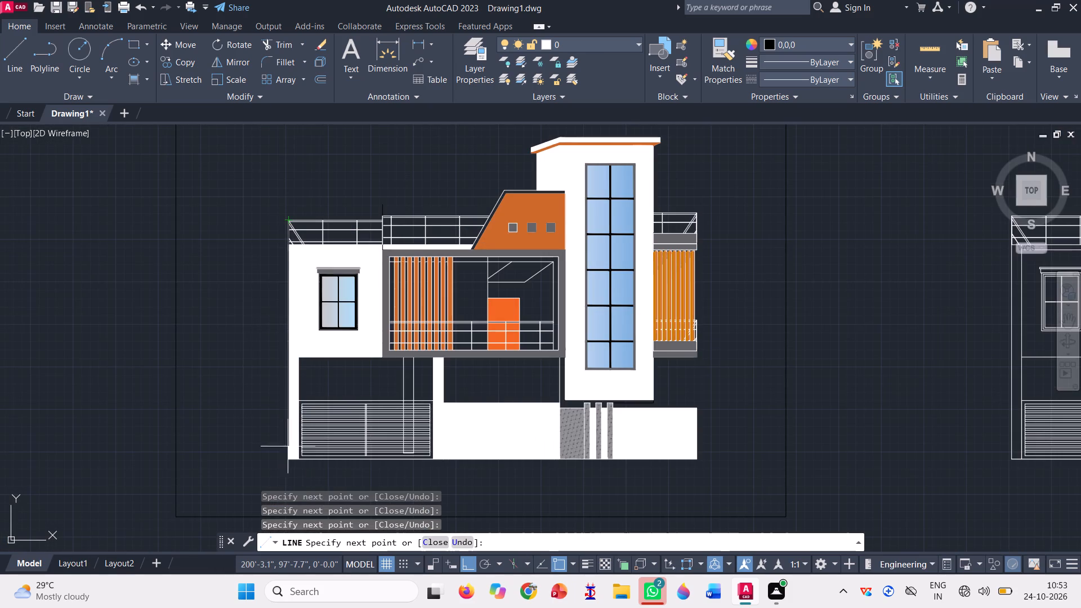
{"action": "scroll", "coordinate": [277, 476], "scroll_direction": "up", "scroll_amount": 3}
{"action": "scroll", "coordinate": [300, 400], "scroll_direction": "up", "scroll_amount": 3}
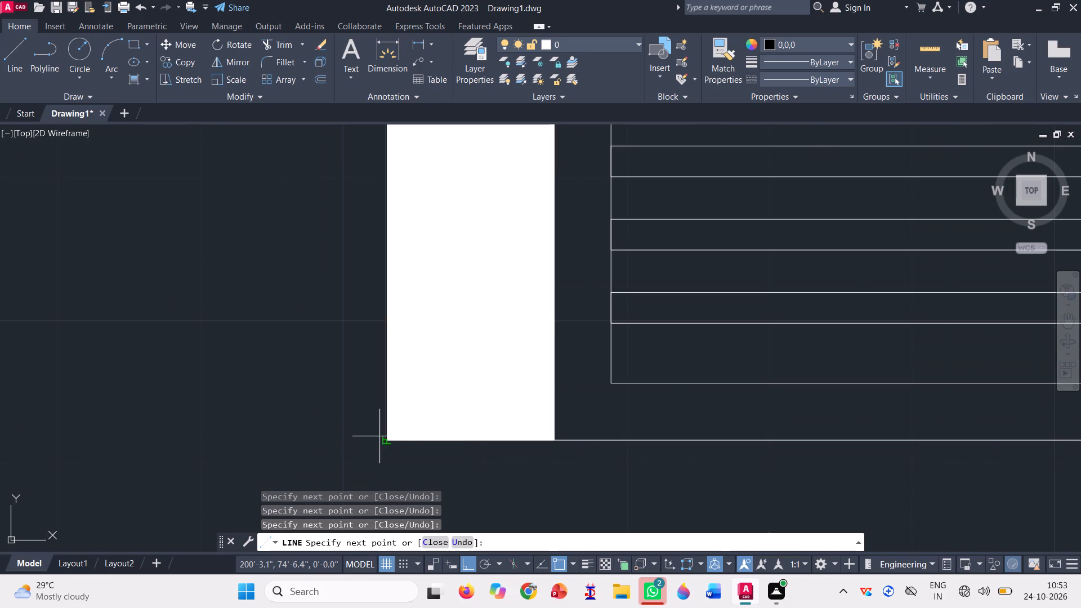
{"action": "left_click", "coordinate": [385, 440]}
{"action": "scroll", "coordinate": [295, 427], "scroll_direction": "down", "scroll_amount": 6}
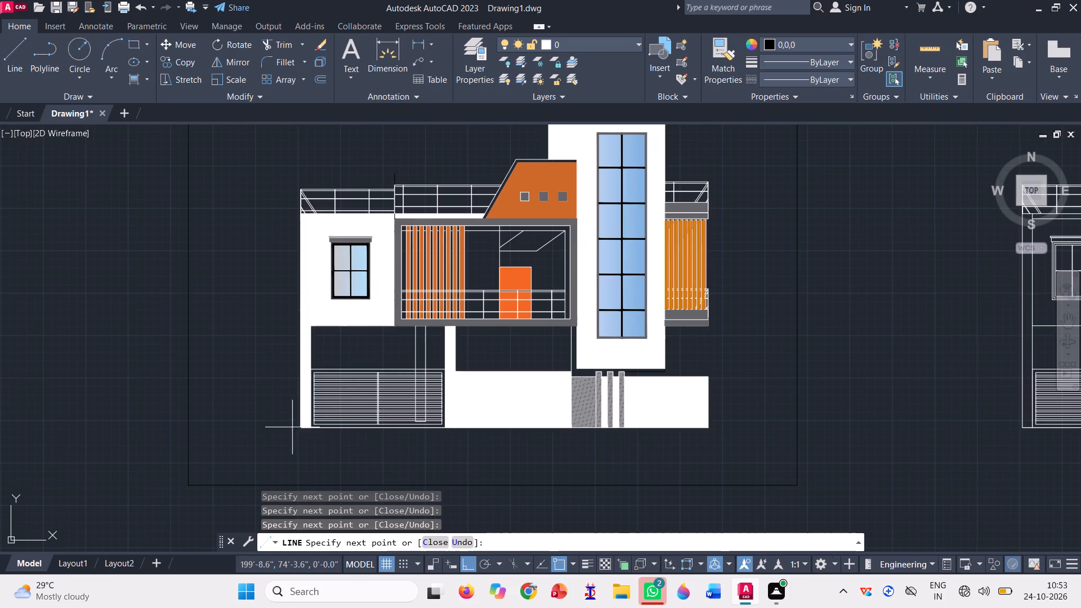
{"action": "key", "text": "space"}
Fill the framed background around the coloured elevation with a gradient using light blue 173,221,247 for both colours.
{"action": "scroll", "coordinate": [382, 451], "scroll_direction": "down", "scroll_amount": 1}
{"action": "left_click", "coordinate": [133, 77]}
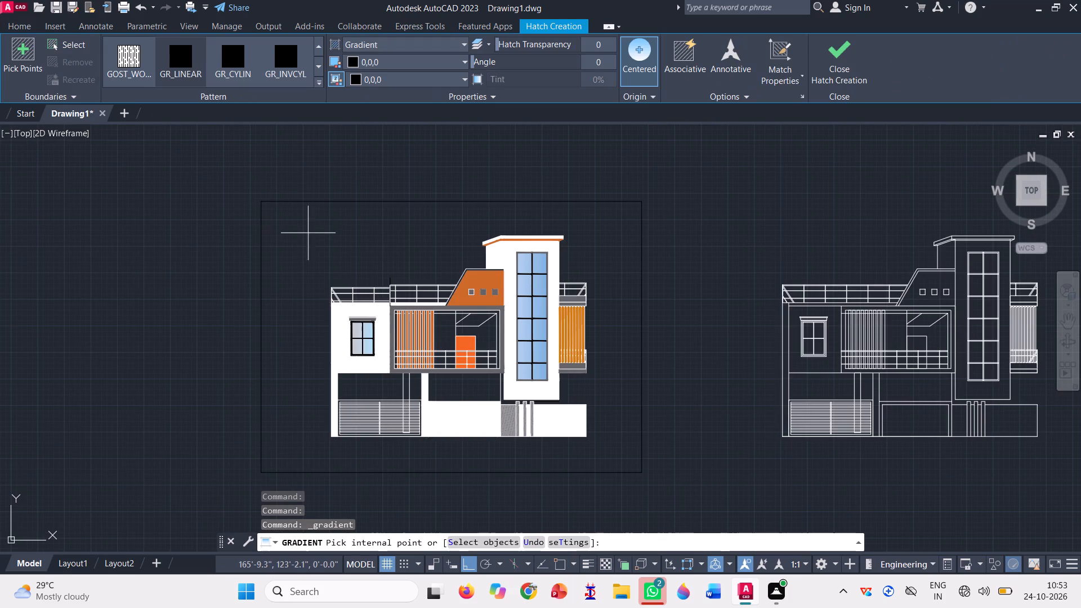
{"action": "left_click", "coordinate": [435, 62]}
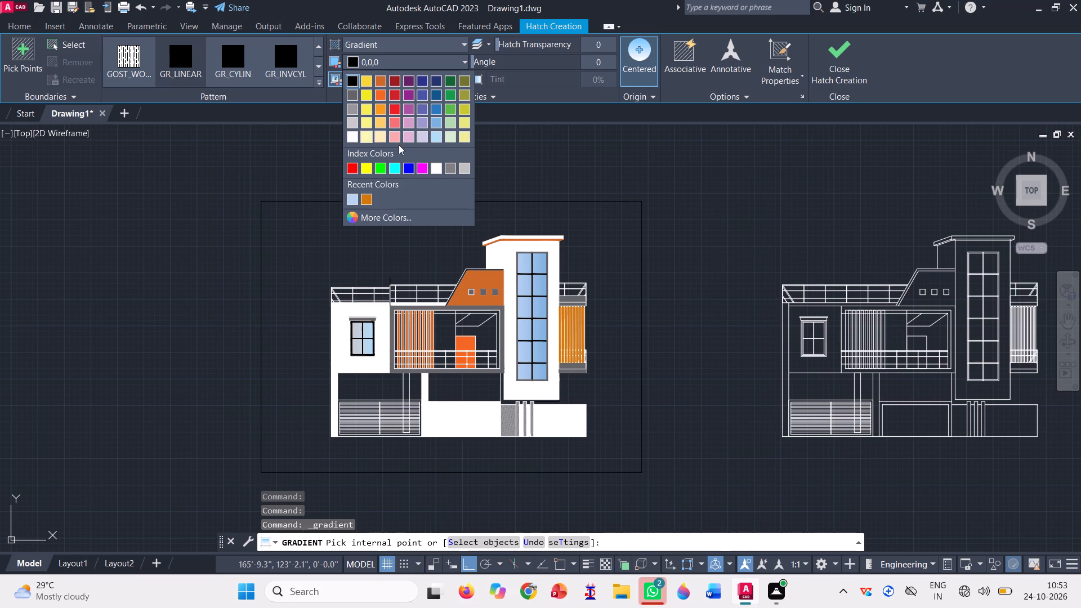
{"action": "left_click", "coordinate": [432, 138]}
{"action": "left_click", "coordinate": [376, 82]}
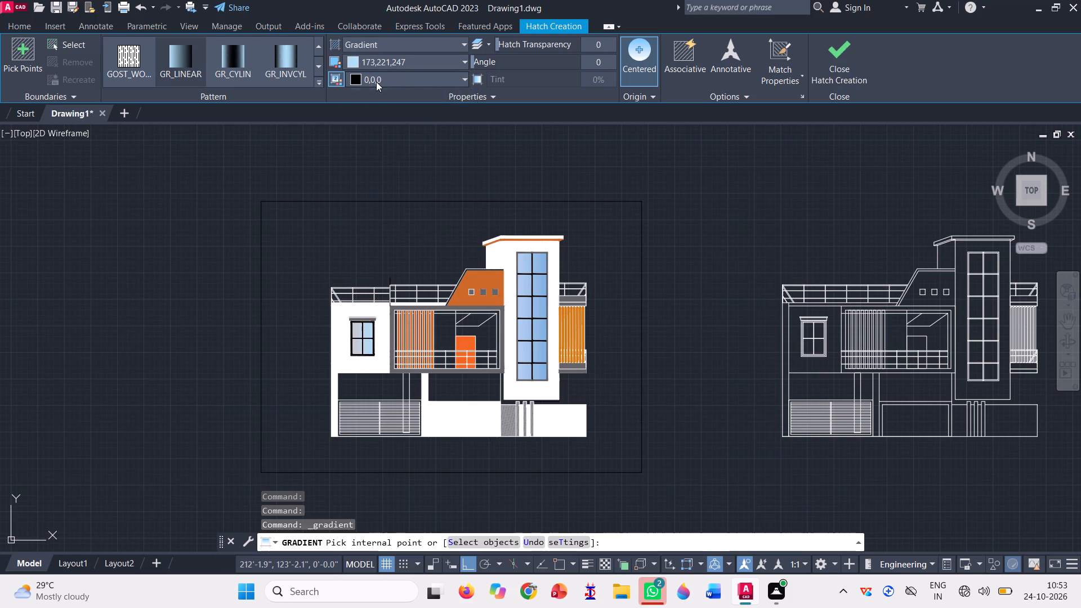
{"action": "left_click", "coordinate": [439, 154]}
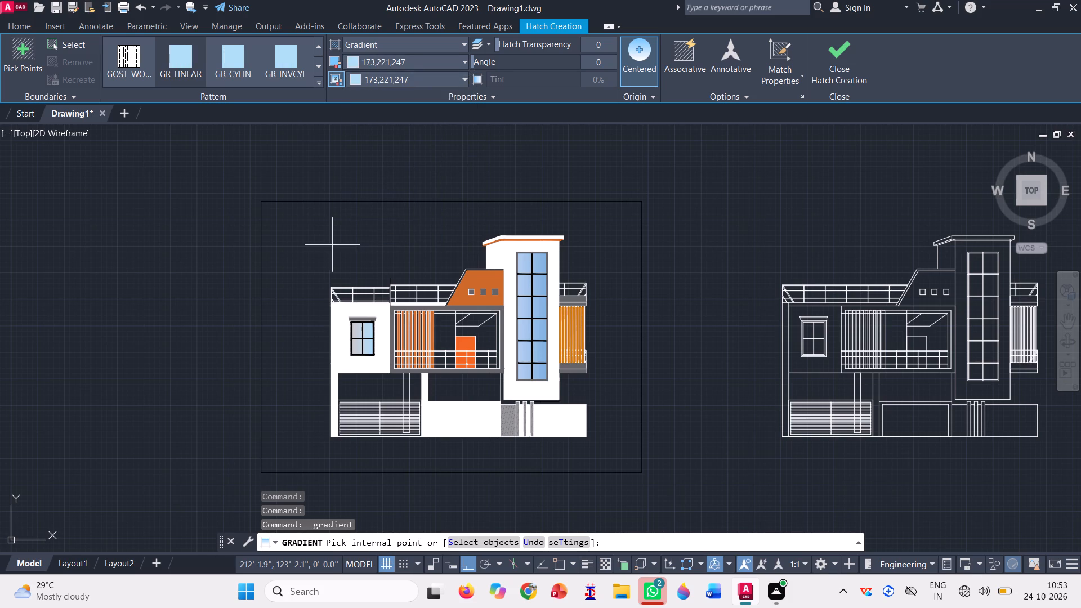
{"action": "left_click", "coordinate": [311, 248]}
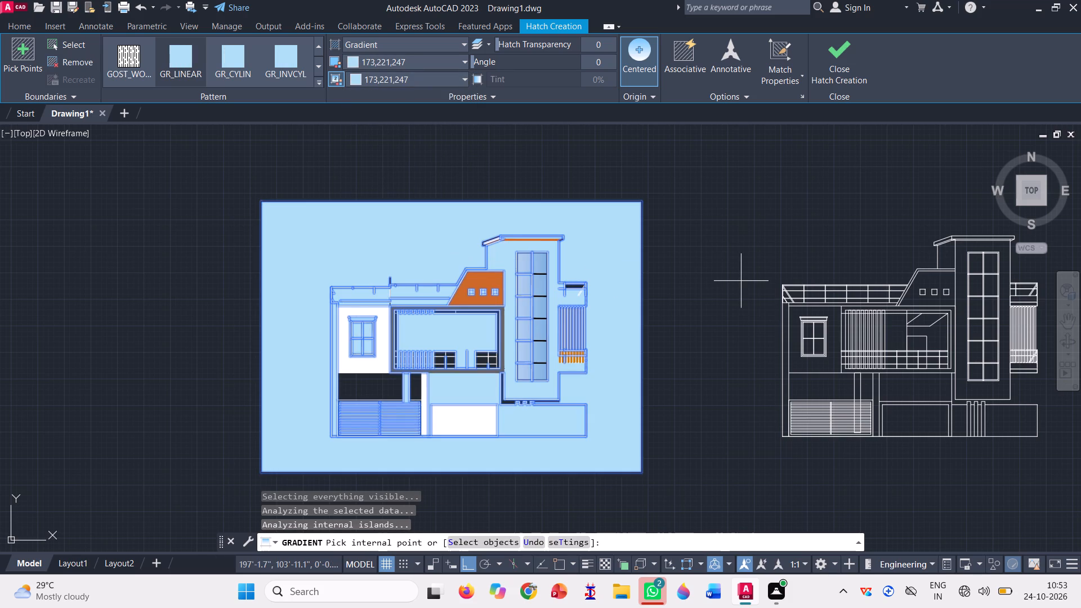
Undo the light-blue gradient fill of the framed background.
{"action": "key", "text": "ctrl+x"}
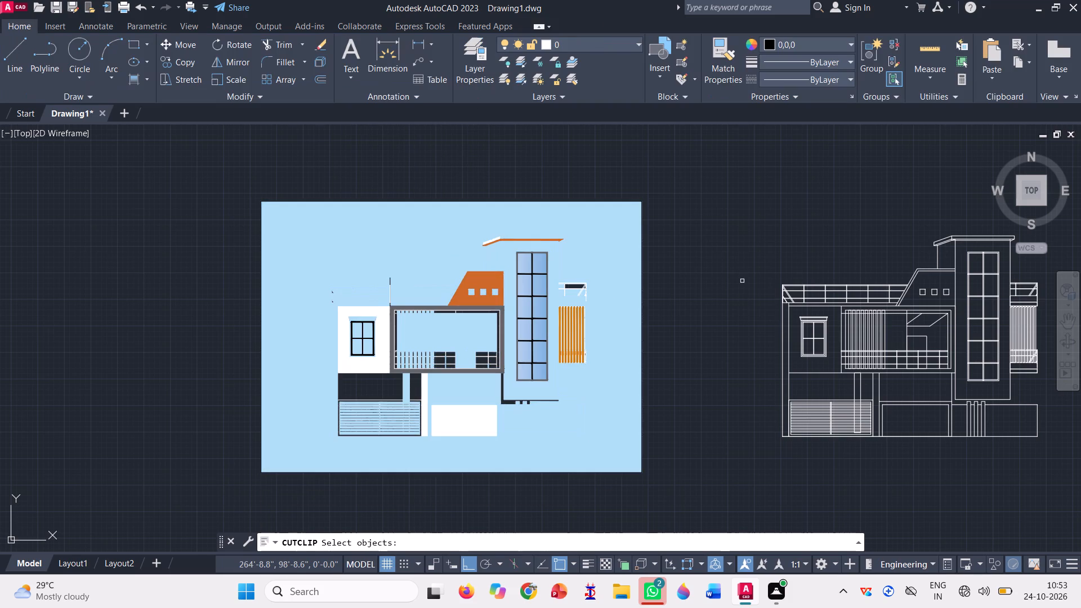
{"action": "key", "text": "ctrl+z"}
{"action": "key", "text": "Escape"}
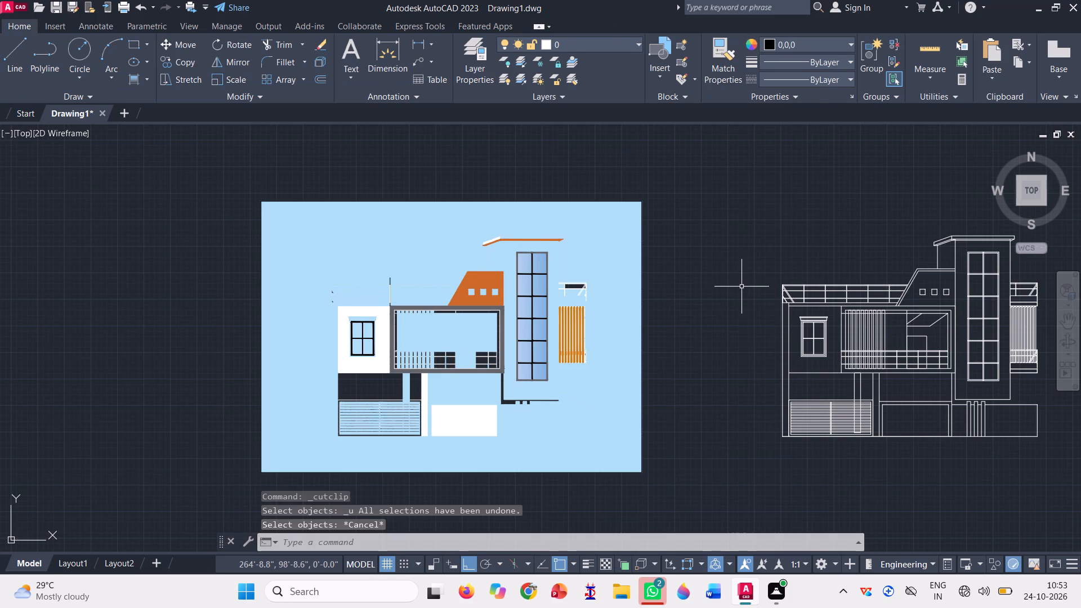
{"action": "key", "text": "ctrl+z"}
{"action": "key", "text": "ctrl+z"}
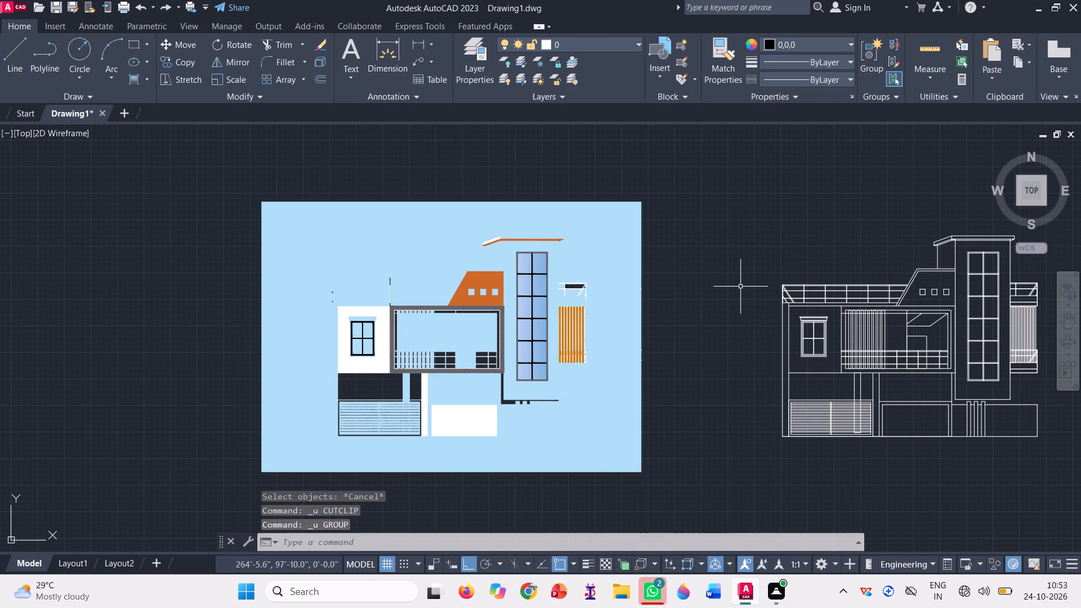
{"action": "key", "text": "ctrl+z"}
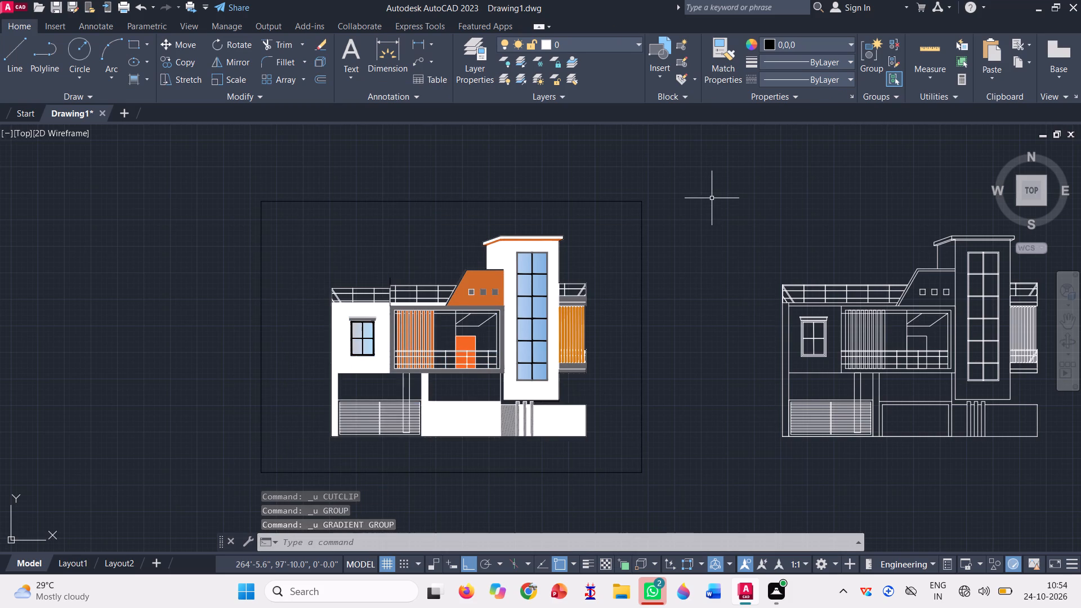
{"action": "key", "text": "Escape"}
Delete the rectangular frame around the coloured elevation.
{"action": "left_click", "coordinate": [316, 221]}
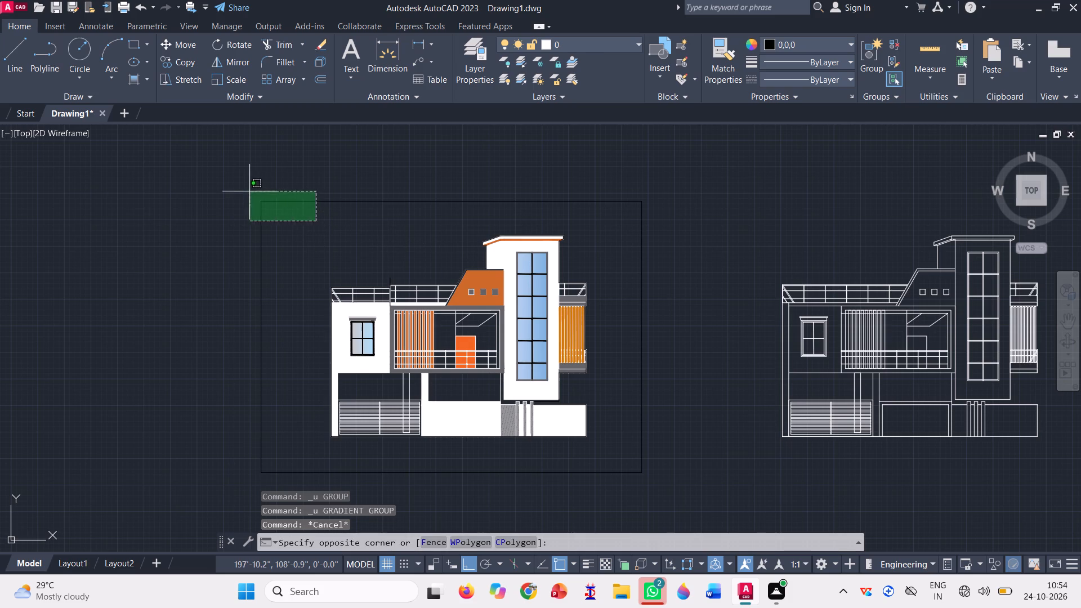
{"action": "left_click", "coordinate": [249, 191]}
{"action": "key", "text": "Delete"}
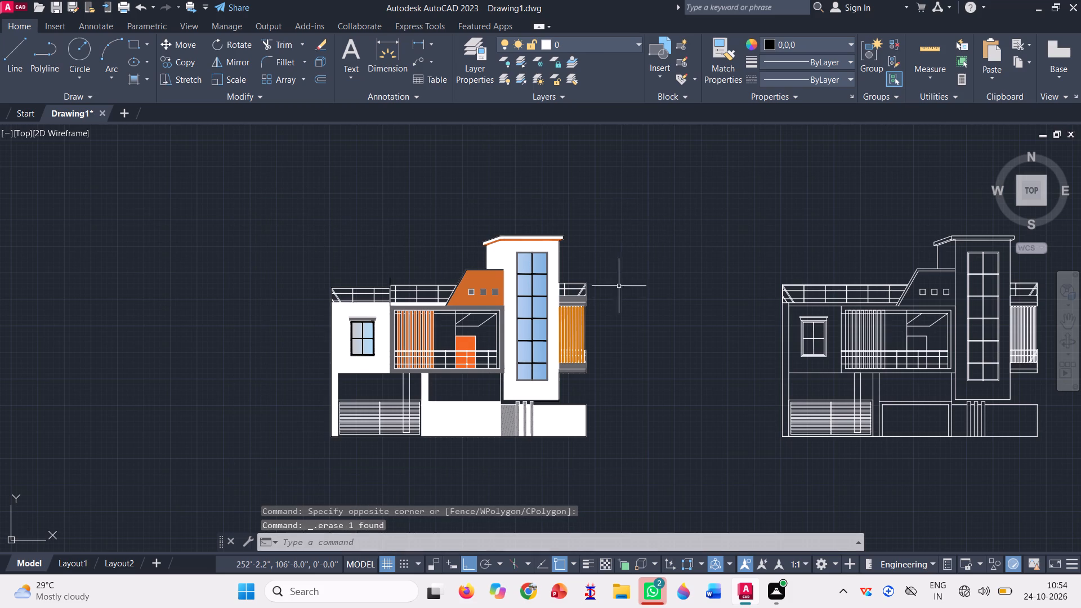
Start a black (0,0,0) gradient fill on the uncoloured elevation's left terrace railing, covering the top rail's first bay and adjoining end-post pieces.
{"action": "scroll", "coordinate": [607, 371], "scroll_direction": "up", "scroll_amount": 3}
{"action": "scroll", "coordinate": [573, 329], "scroll_direction": "down", "scroll_amount": 2}
{"action": "scroll", "coordinate": [575, 256], "scroll_direction": "down", "scroll_amount": 1}
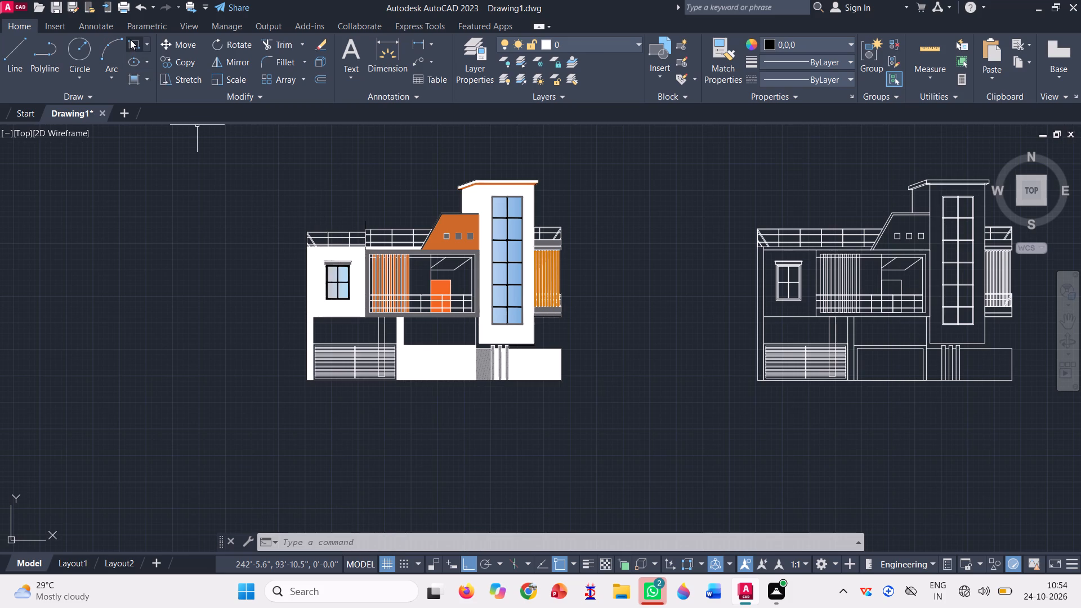
{"action": "left_click", "coordinate": [133, 82]}
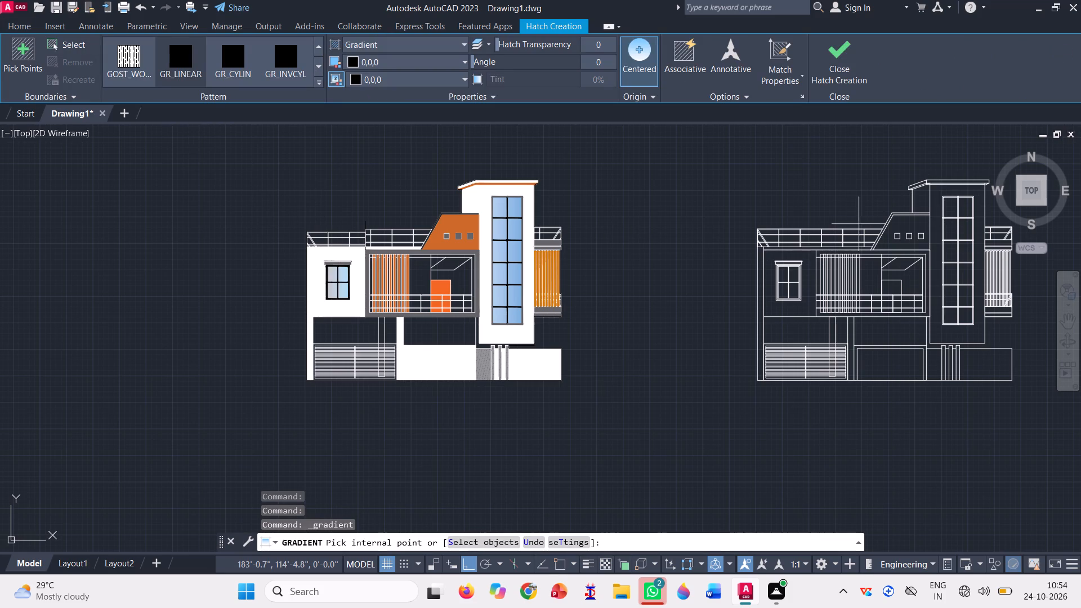
{"action": "scroll", "coordinate": [860, 224], "scroll_direction": "up", "scroll_amount": 3}
{"action": "scroll", "coordinate": [614, 243], "scroll_direction": "up", "scroll_amount": 3}
{"action": "scroll", "coordinate": [239, 249], "scroll_direction": "down", "scroll_amount": 2}
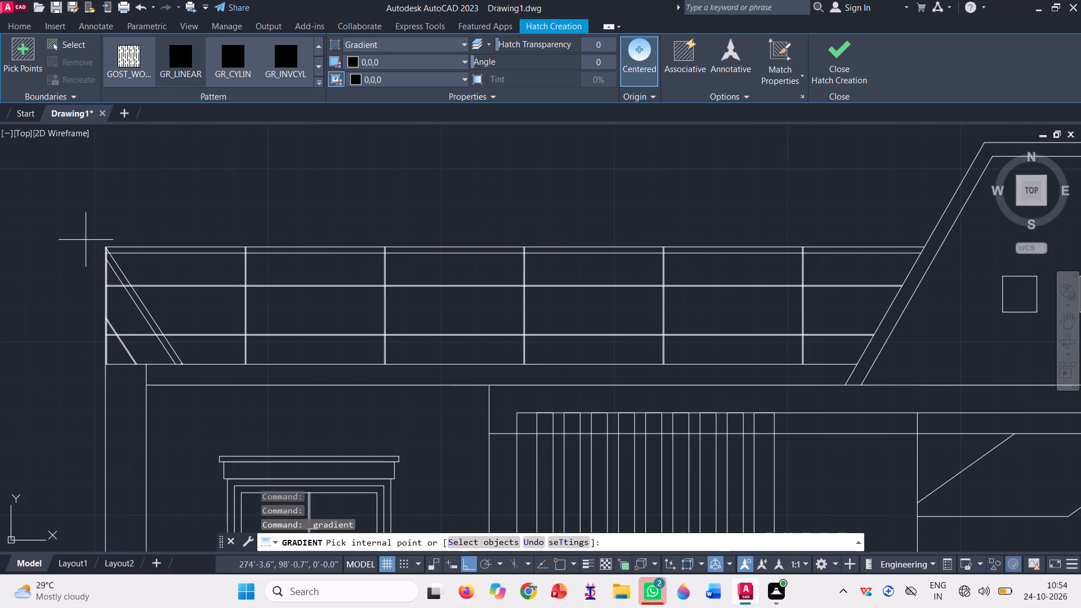
{"action": "scroll", "coordinate": [86, 240], "scroll_direction": "up", "scroll_amount": 4}
{"action": "scroll", "coordinate": [134, 258], "scroll_direction": "up", "scroll_amount": 4}
{"action": "left_click", "coordinate": [64, 243]}
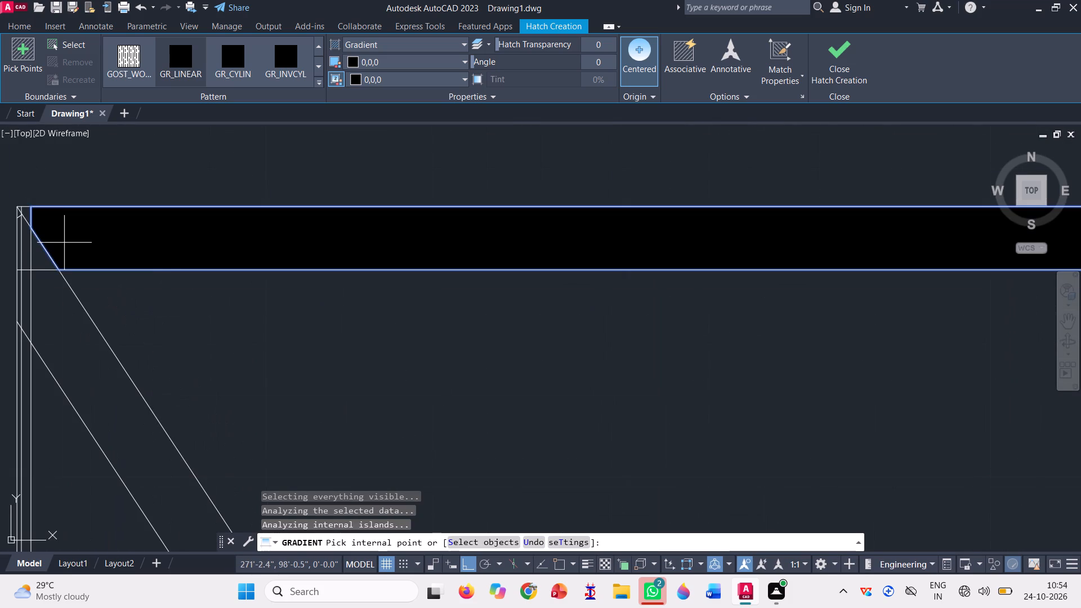
{"action": "scroll", "coordinate": [368, 233], "scroll_direction": "down", "scroll_amount": 2}
{"action": "scroll", "coordinate": [181, 235], "scroll_direction": "up", "scroll_amount": 3}
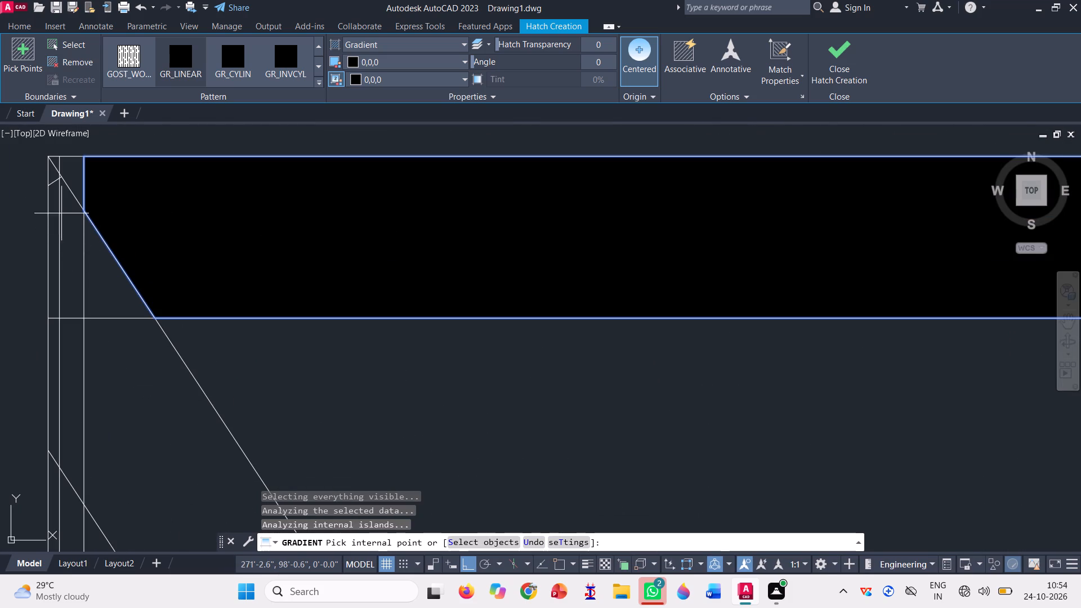
{"action": "left_click", "coordinate": [68, 198]}
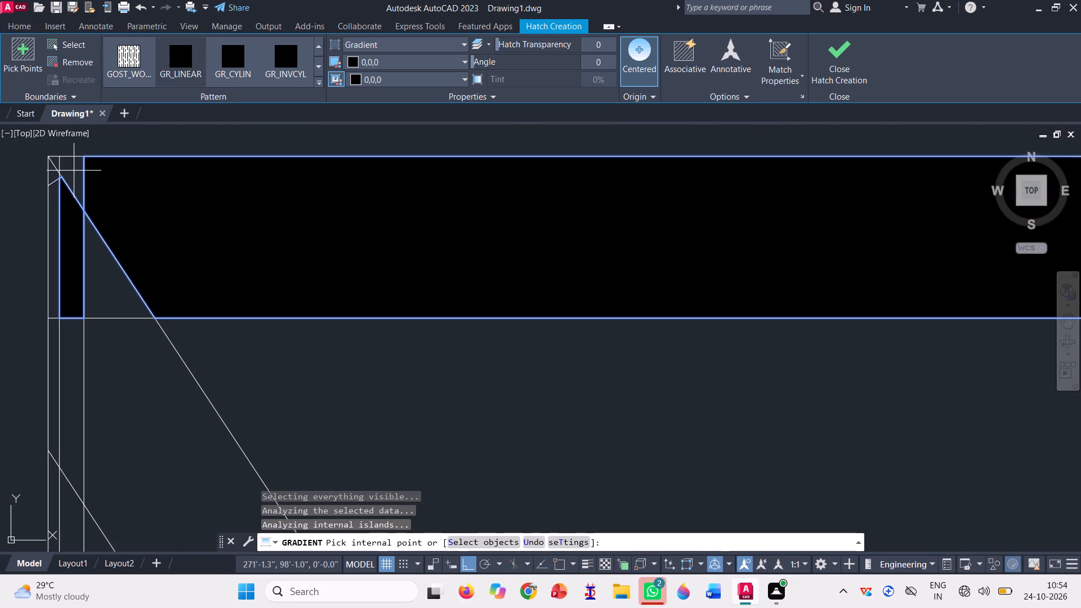
{"action": "left_click", "coordinate": [75, 171]}
Fill the remaining small pieces where the top rail, end post and diagonal brace meet with the black gradient.
{"action": "scroll", "coordinate": [59, 168], "scroll_direction": "up", "scroll_amount": 4}
{"action": "scroll", "coordinate": [197, 208], "scroll_direction": "down", "scroll_amount": 7}
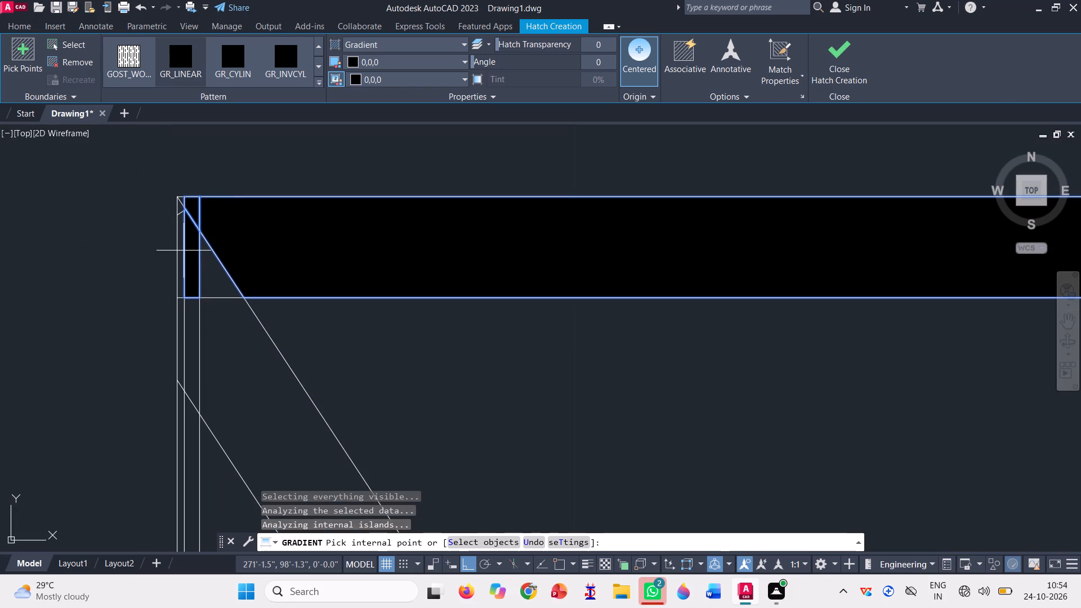
{"action": "left_click", "coordinate": [217, 272]}
{"action": "scroll", "coordinate": [182, 193], "scroll_direction": "up", "scroll_amount": 3}
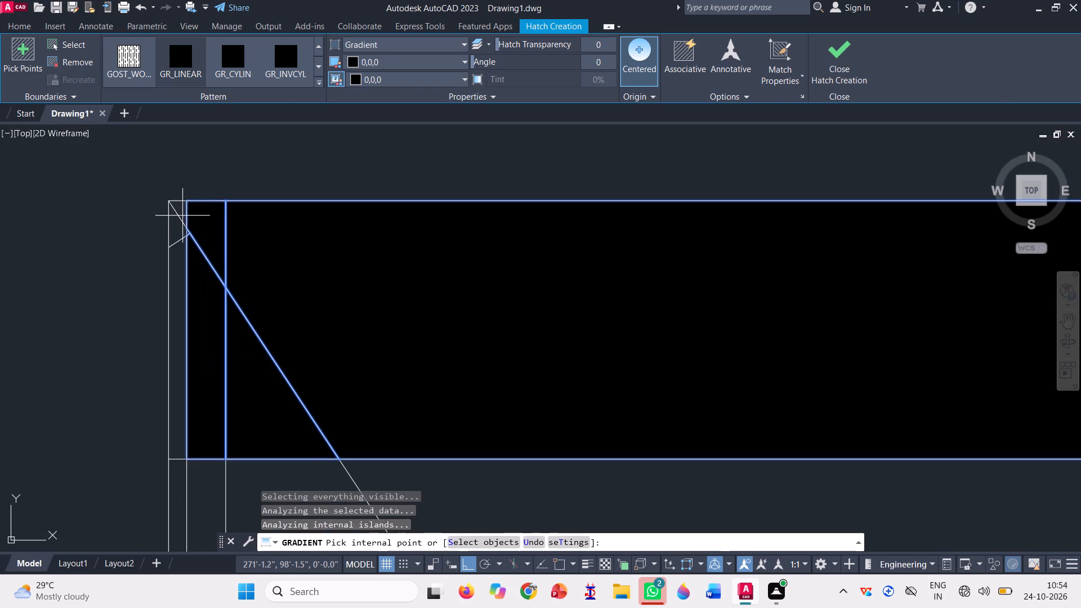
{"action": "scroll", "coordinate": [181, 218], "scroll_direction": "up", "scroll_amount": 3}
{"action": "left_click", "coordinate": [159, 238]}
{"action": "scroll", "coordinate": [169, 193], "scroll_direction": "down", "scroll_amount": 2}
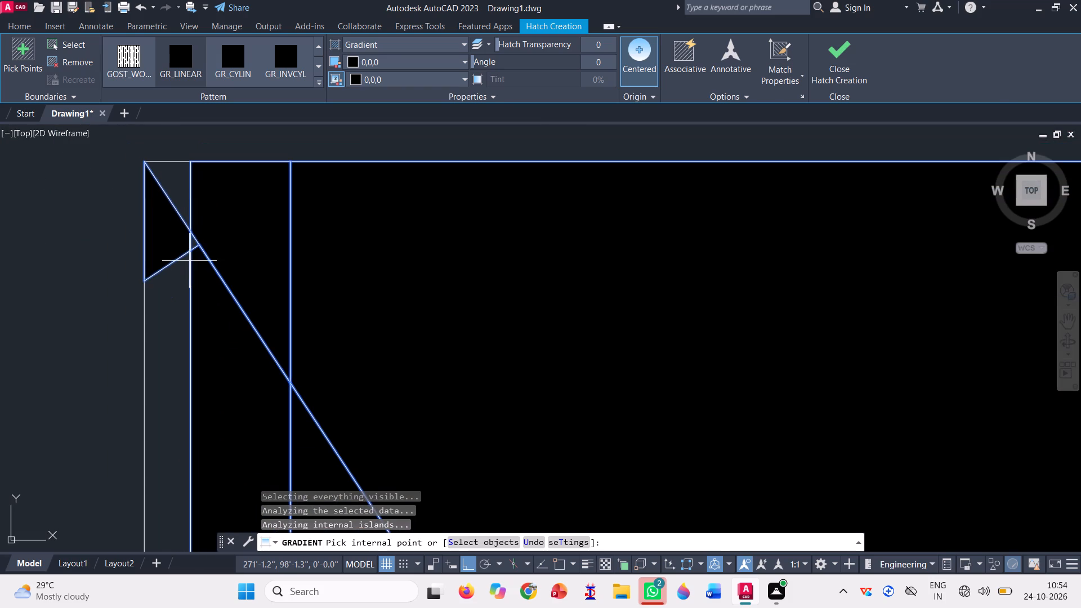
{"action": "left_click", "coordinate": [181, 298]}
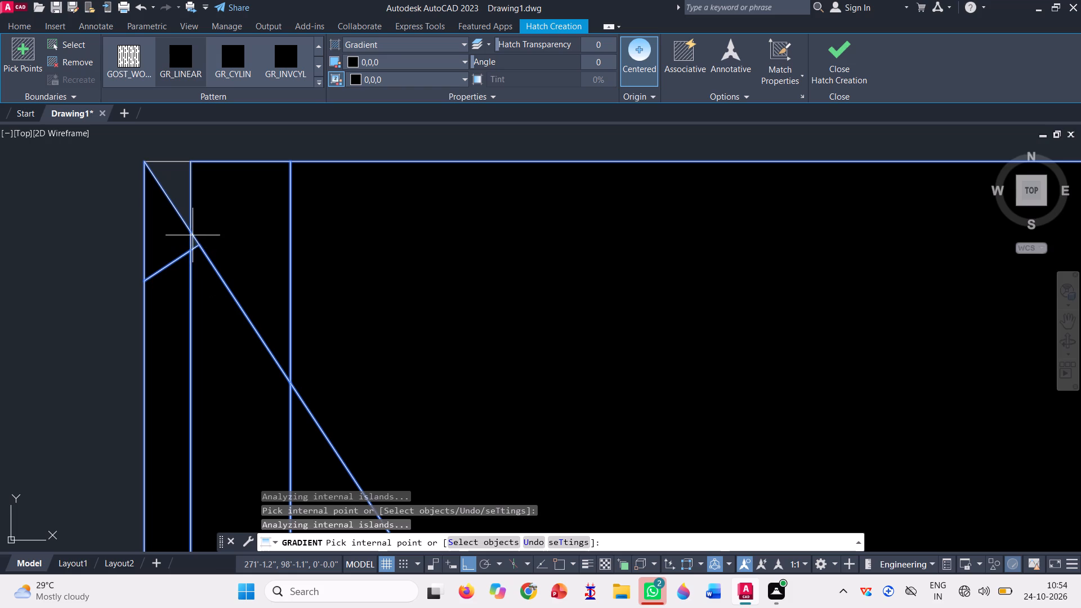
{"action": "scroll", "coordinate": [193, 235], "scroll_direction": "up", "scroll_amount": 7}
{"action": "left_click", "coordinate": [195, 252]}
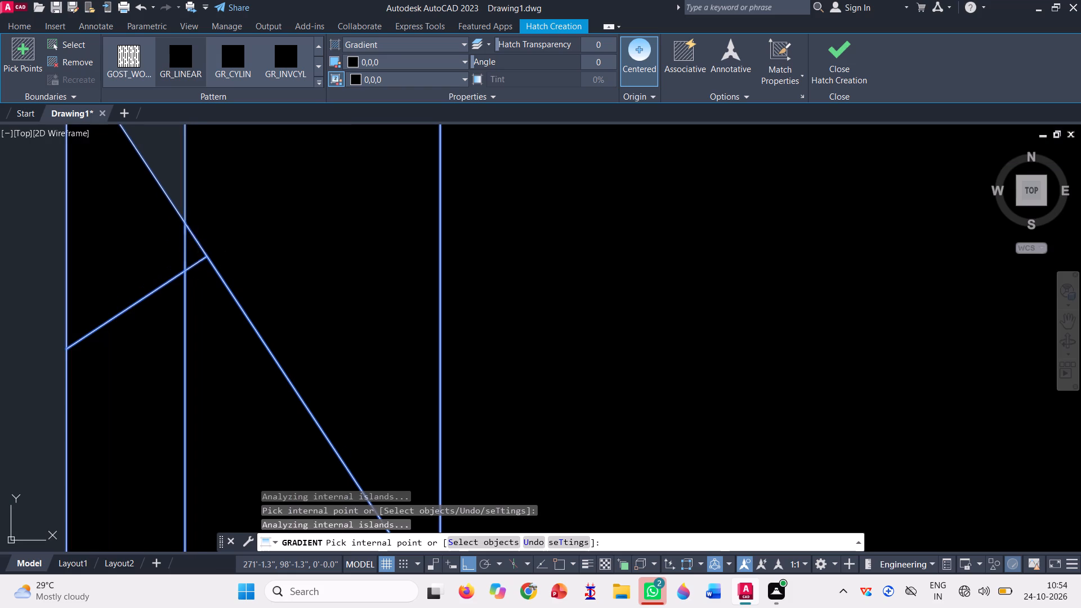
Fill the end post's strips just below the top rail and the diagonal brace's upper section with the black gradient.
{"action": "scroll", "coordinate": [217, 211], "scroll_direction": "down", "scroll_amount": 12}
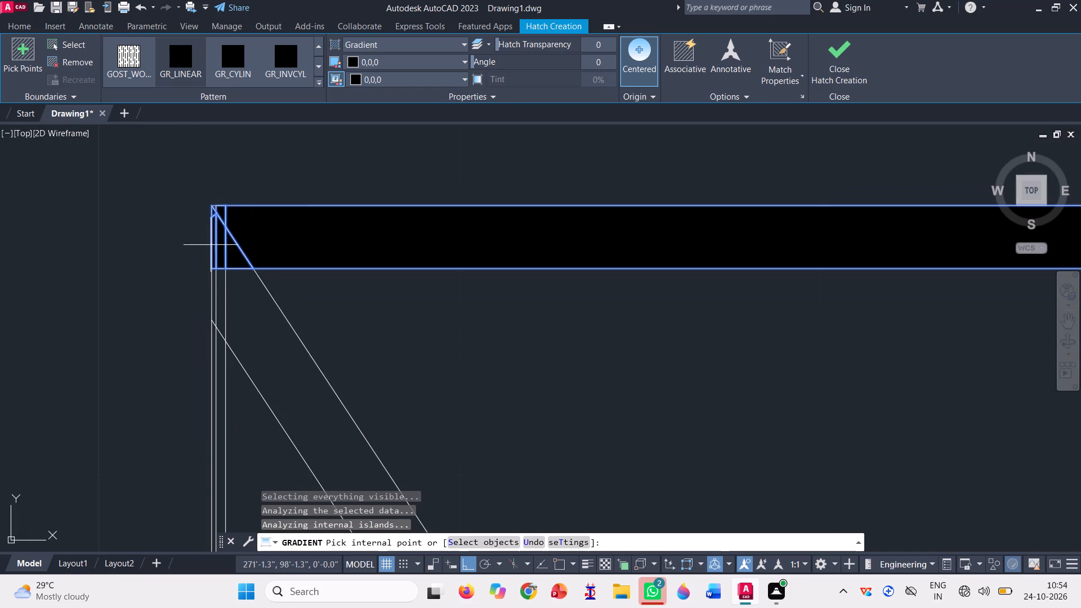
{"action": "scroll", "coordinate": [207, 288], "scroll_direction": "up", "scroll_amount": 4}
{"action": "left_click", "coordinate": [287, 246]}
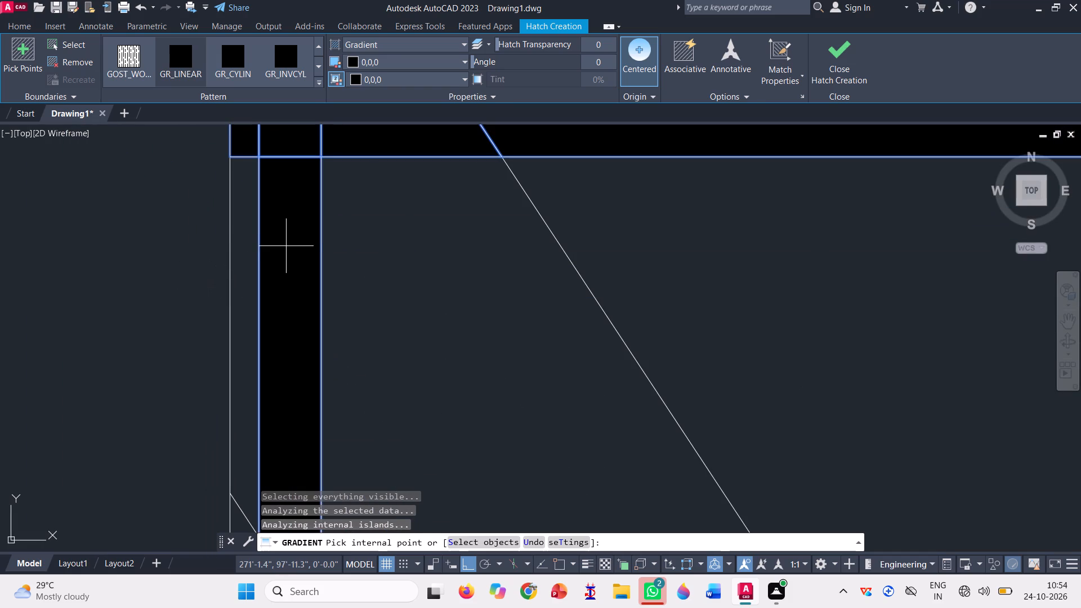
{"action": "left_click", "coordinate": [237, 241]}
{"action": "scroll", "coordinate": [240, 203], "scroll_direction": "down", "scroll_amount": 7}
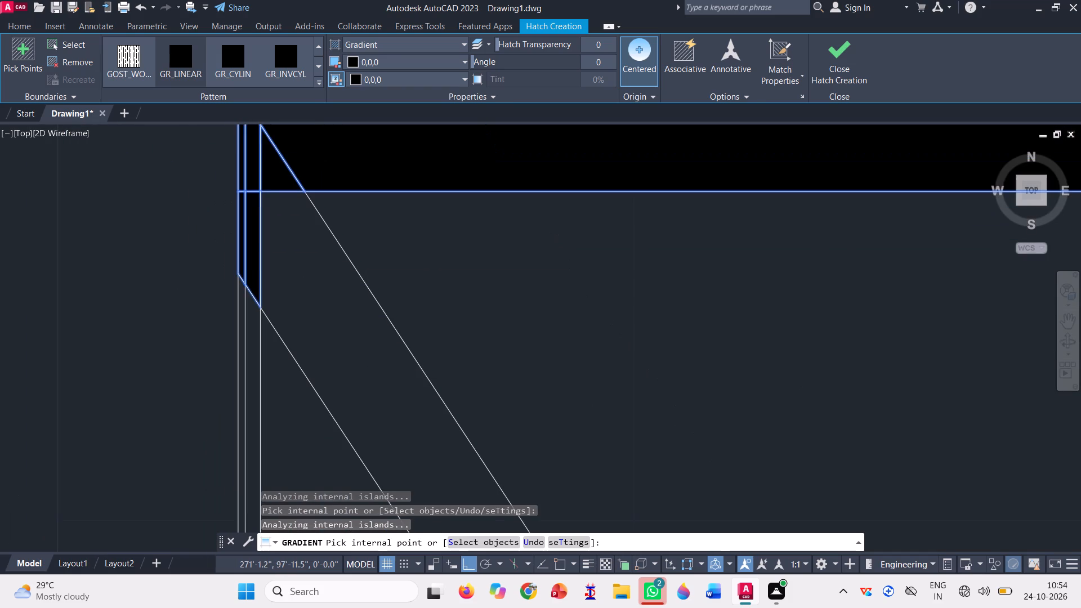
{"action": "scroll", "coordinate": [240, 202], "scroll_direction": "down", "scroll_amount": 1}
{"action": "left_click", "coordinate": [283, 263]}
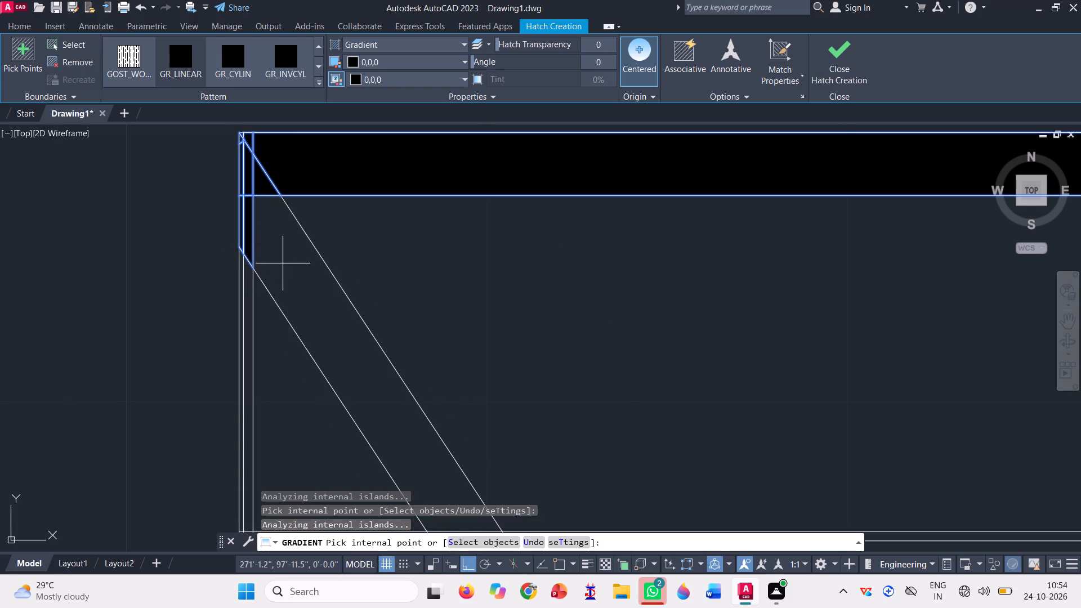
Fill the end post down through the upper intermediate rail and that rail's stub up to the diagonal brace with the black gradient.
{"action": "scroll", "coordinate": [269, 219], "scroll_direction": "down", "scroll_amount": 4}
{"action": "scroll", "coordinate": [261, 265], "scroll_direction": "up", "scroll_amount": 3}
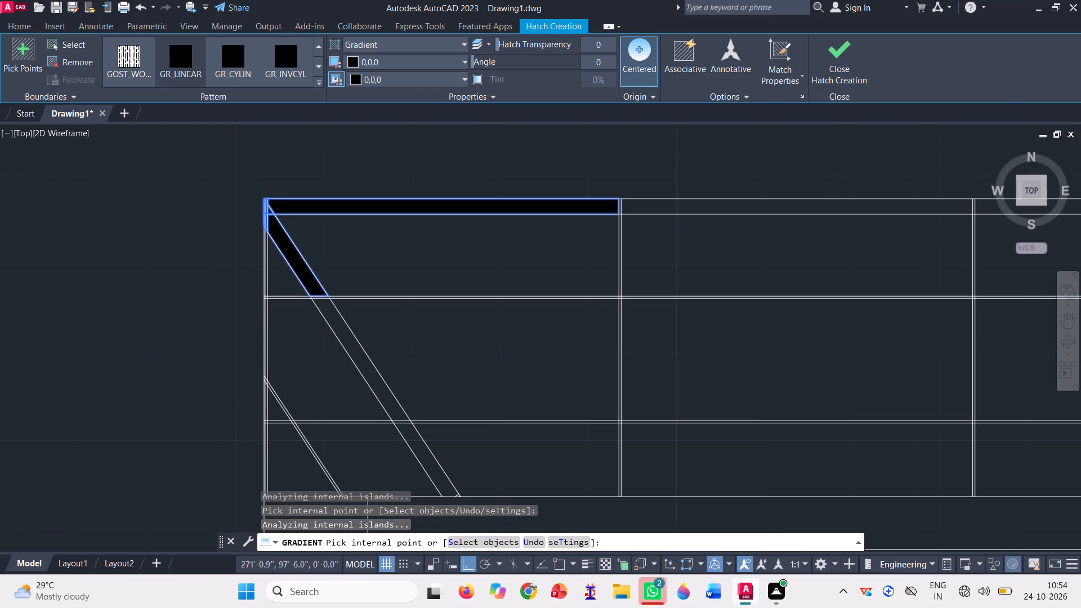
{"action": "scroll", "coordinate": [271, 274], "scroll_direction": "up", "scroll_amount": 11}
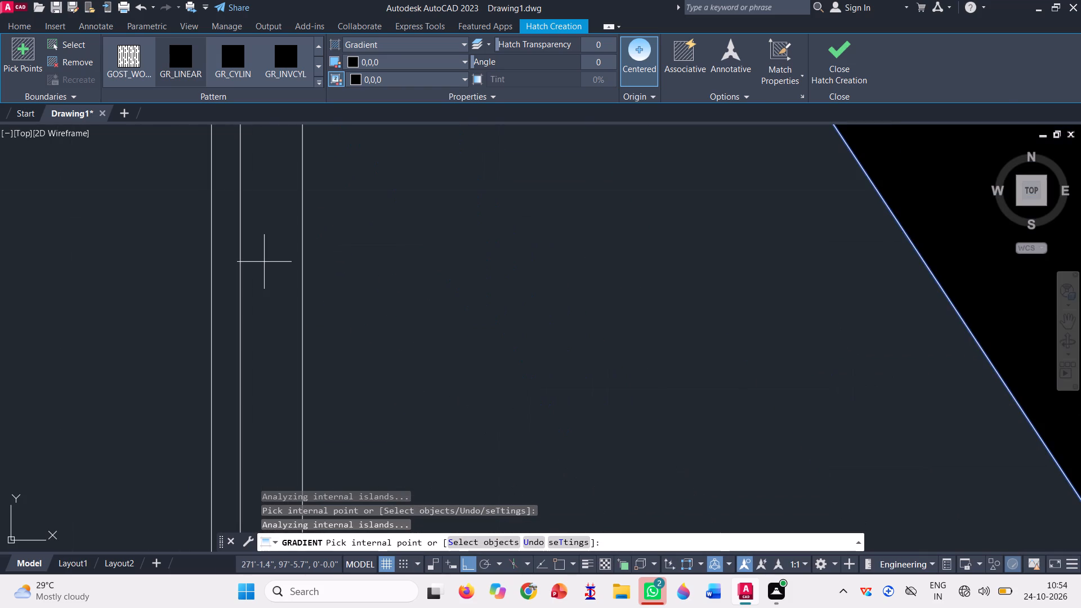
{"action": "left_click", "coordinate": [265, 262]}
{"action": "scroll", "coordinate": [253, 246], "scroll_direction": "down", "scroll_amount": 7}
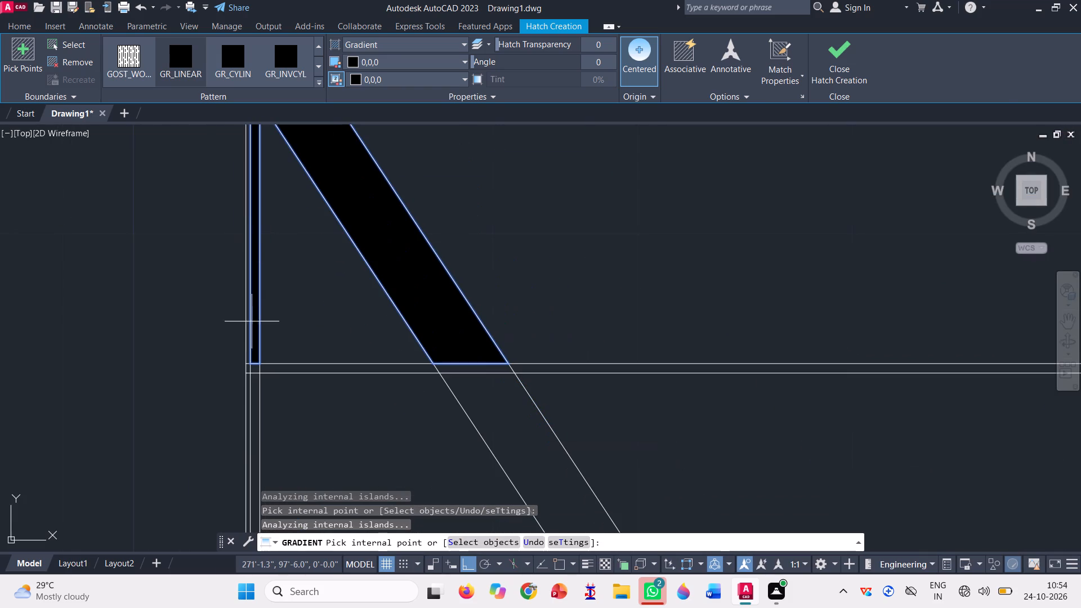
{"action": "scroll", "coordinate": [257, 352], "scroll_direction": "up", "scroll_amount": 4}
{"action": "scroll", "coordinate": [252, 397], "scroll_direction": "up", "scroll_amount": 4}
{"action": "left_click", "coordinate": [254, 403]}
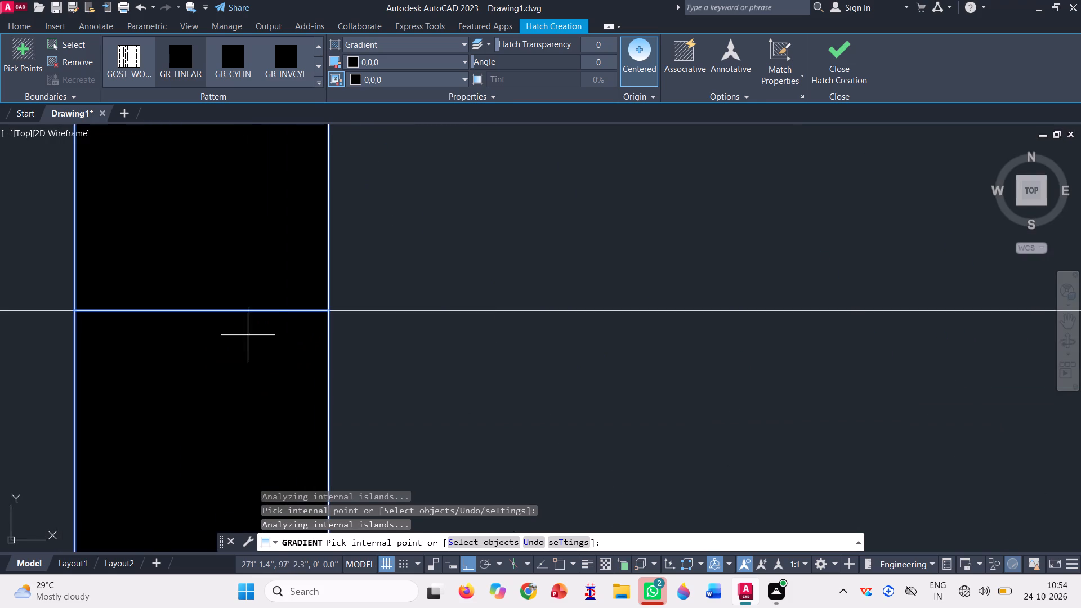
{"action": "scroll", "coordinate": [245, 307], "scroll_direction": "down", "scroll_amount": 4}
{"action": "left_click", "coordinate": [337, 328]}
{"action": "scroll", "coordinate": [272, 284], "scroll_direction": "down", "scroll_amount": 3}
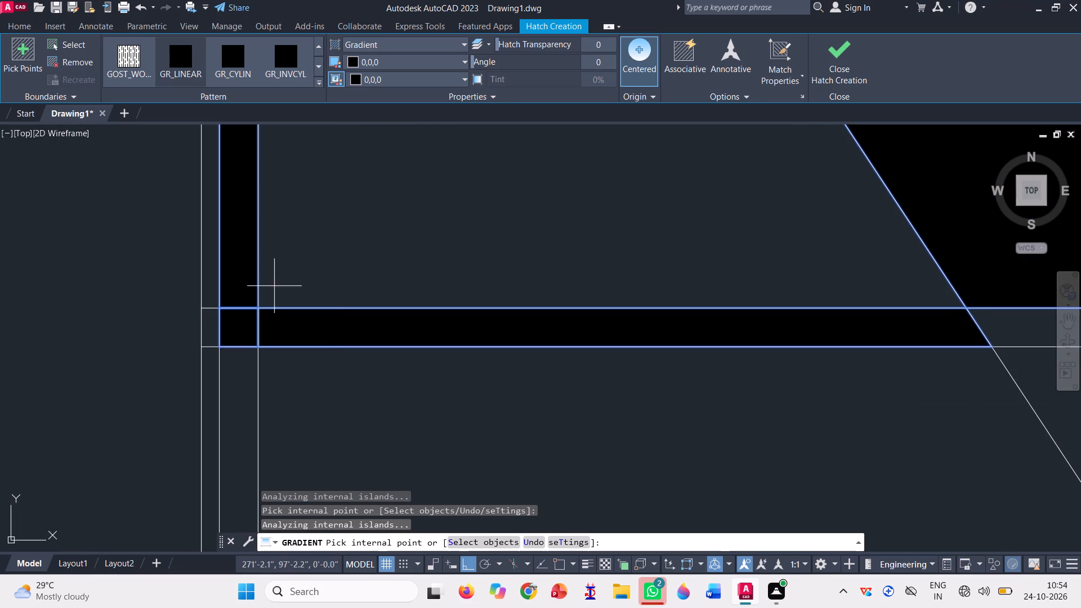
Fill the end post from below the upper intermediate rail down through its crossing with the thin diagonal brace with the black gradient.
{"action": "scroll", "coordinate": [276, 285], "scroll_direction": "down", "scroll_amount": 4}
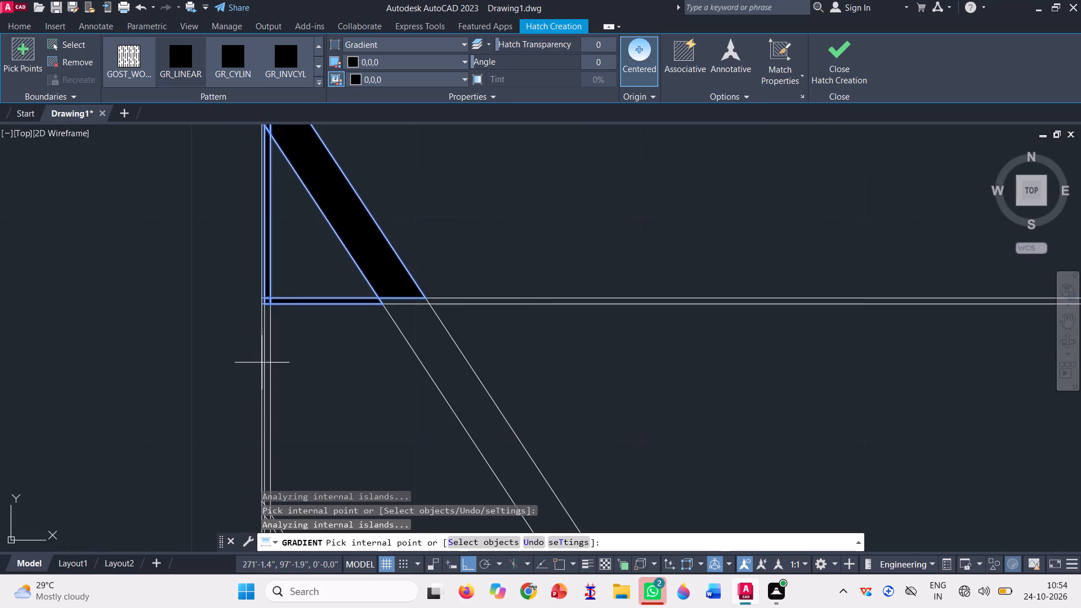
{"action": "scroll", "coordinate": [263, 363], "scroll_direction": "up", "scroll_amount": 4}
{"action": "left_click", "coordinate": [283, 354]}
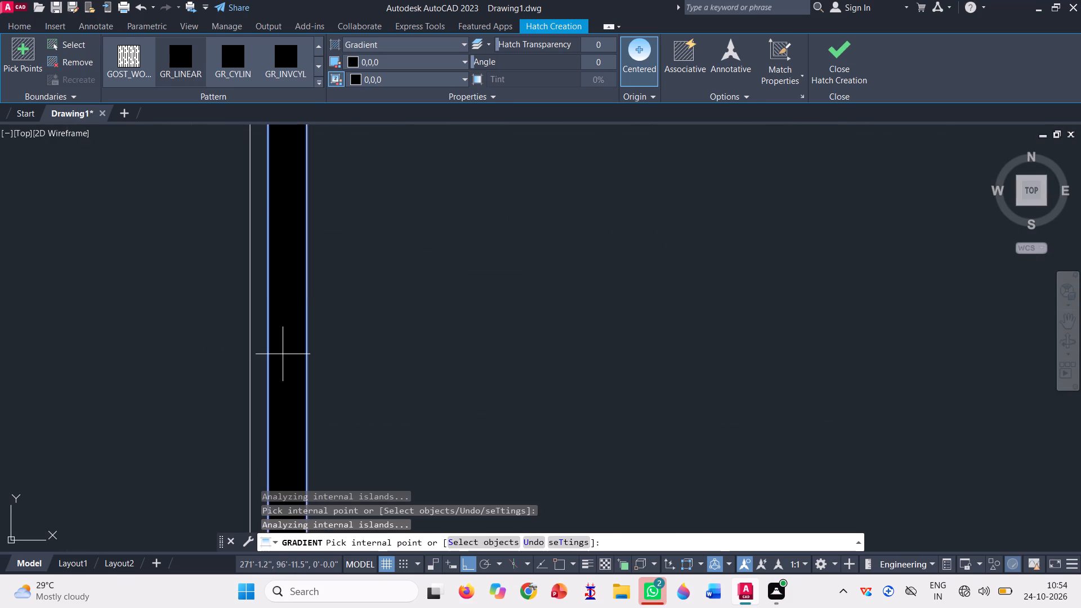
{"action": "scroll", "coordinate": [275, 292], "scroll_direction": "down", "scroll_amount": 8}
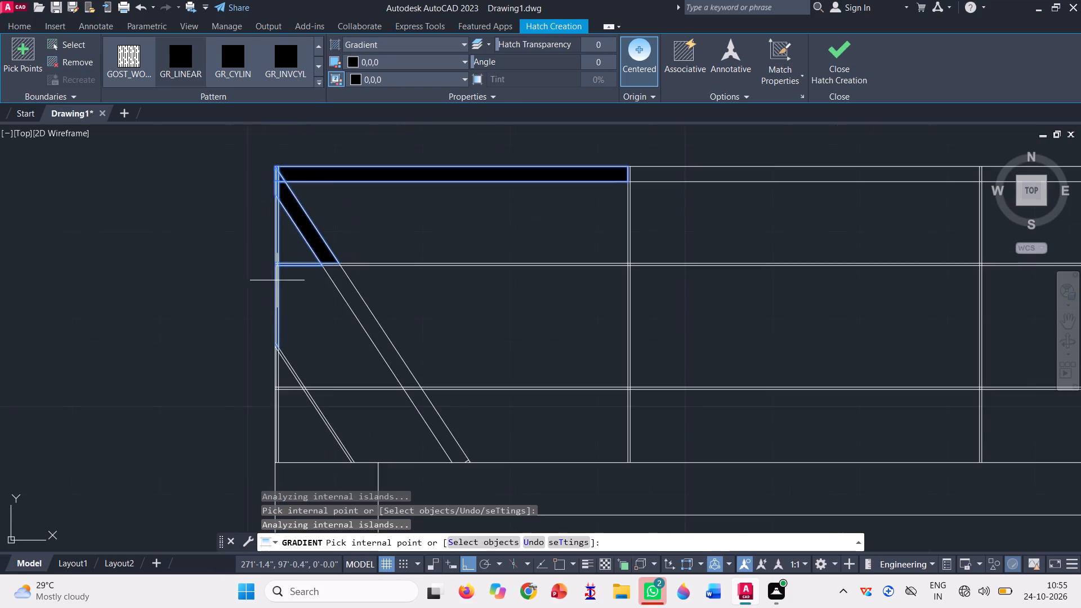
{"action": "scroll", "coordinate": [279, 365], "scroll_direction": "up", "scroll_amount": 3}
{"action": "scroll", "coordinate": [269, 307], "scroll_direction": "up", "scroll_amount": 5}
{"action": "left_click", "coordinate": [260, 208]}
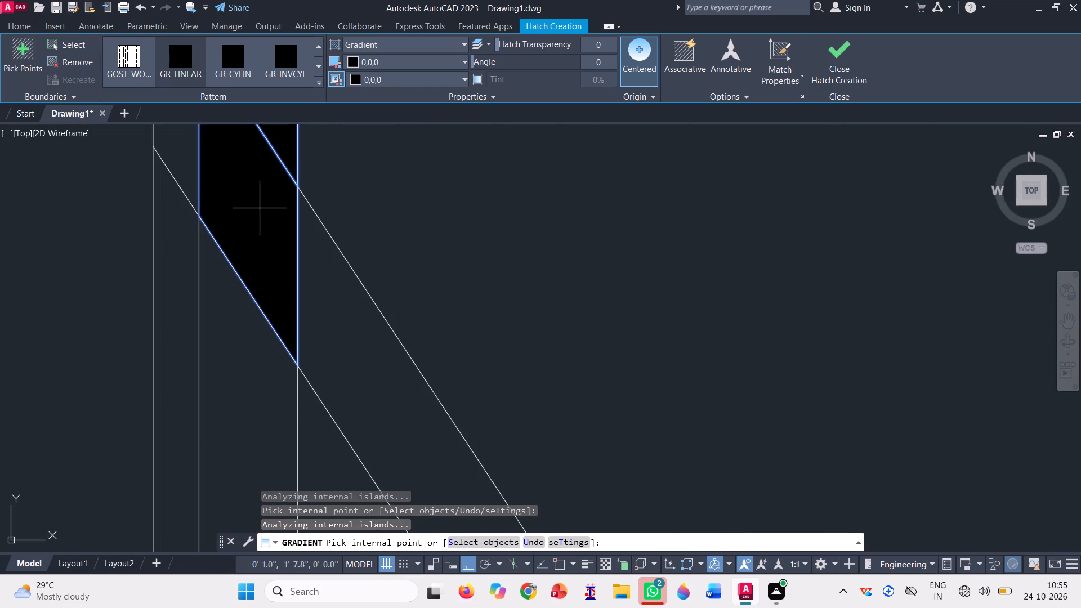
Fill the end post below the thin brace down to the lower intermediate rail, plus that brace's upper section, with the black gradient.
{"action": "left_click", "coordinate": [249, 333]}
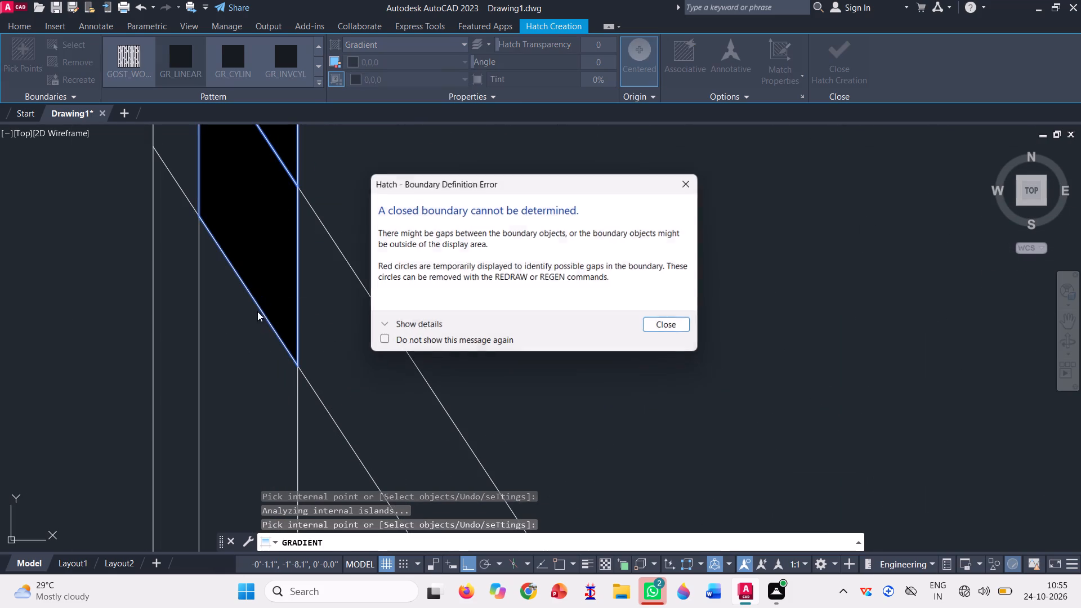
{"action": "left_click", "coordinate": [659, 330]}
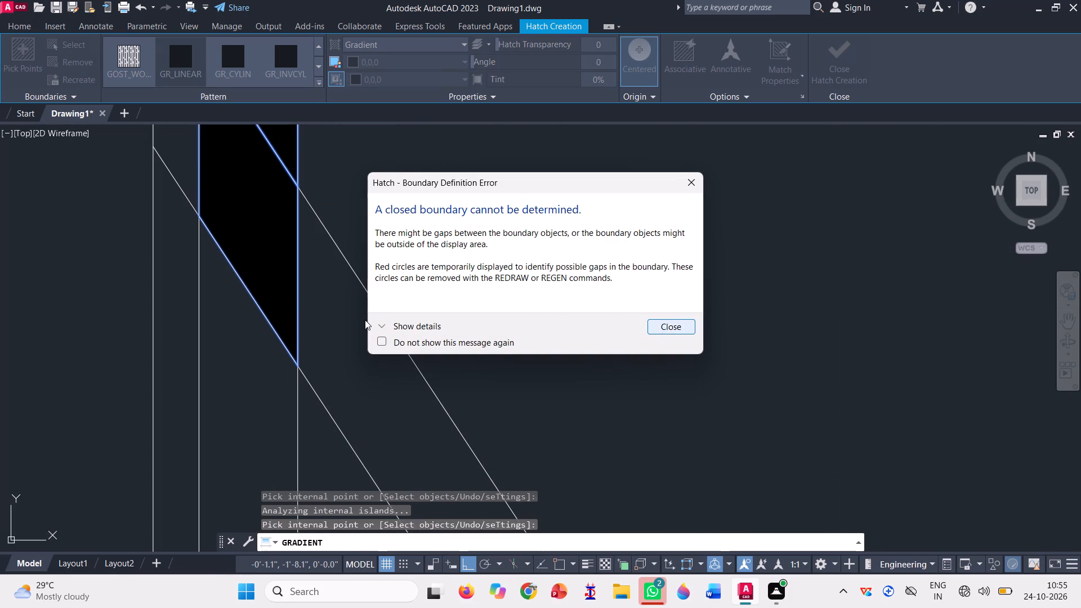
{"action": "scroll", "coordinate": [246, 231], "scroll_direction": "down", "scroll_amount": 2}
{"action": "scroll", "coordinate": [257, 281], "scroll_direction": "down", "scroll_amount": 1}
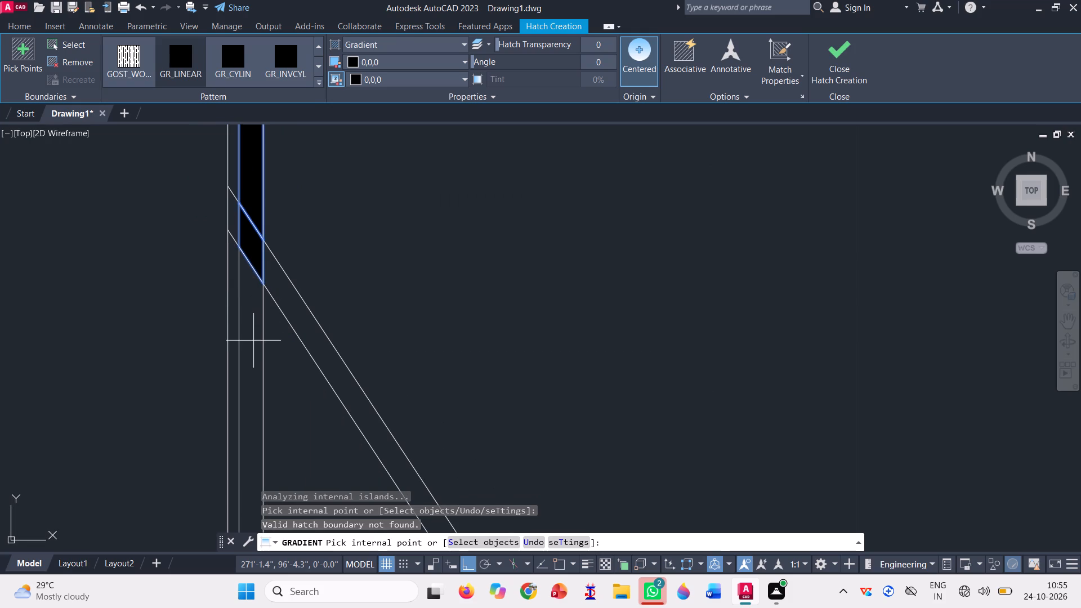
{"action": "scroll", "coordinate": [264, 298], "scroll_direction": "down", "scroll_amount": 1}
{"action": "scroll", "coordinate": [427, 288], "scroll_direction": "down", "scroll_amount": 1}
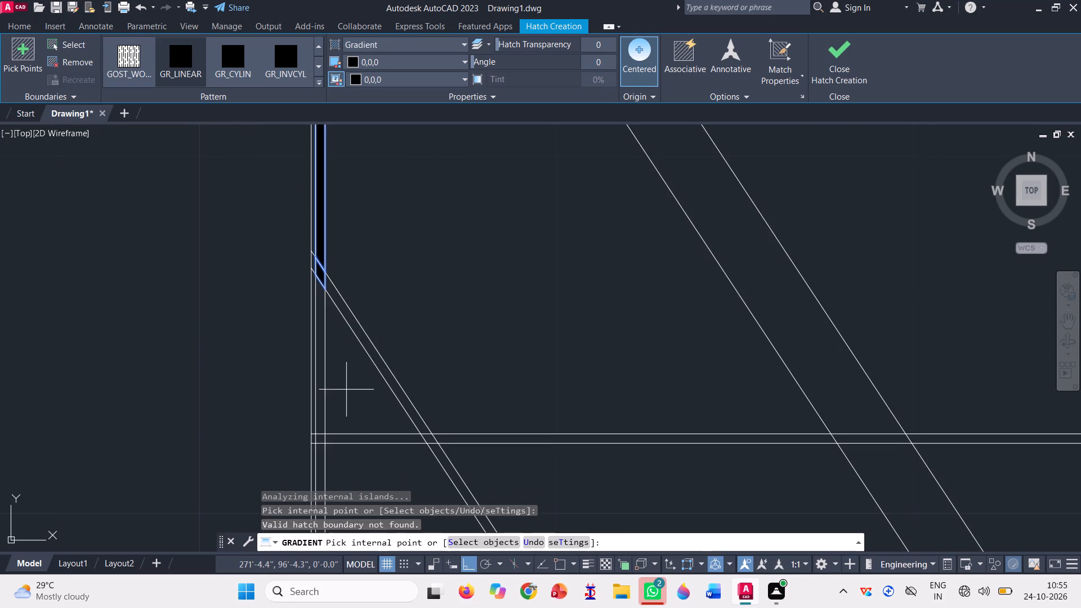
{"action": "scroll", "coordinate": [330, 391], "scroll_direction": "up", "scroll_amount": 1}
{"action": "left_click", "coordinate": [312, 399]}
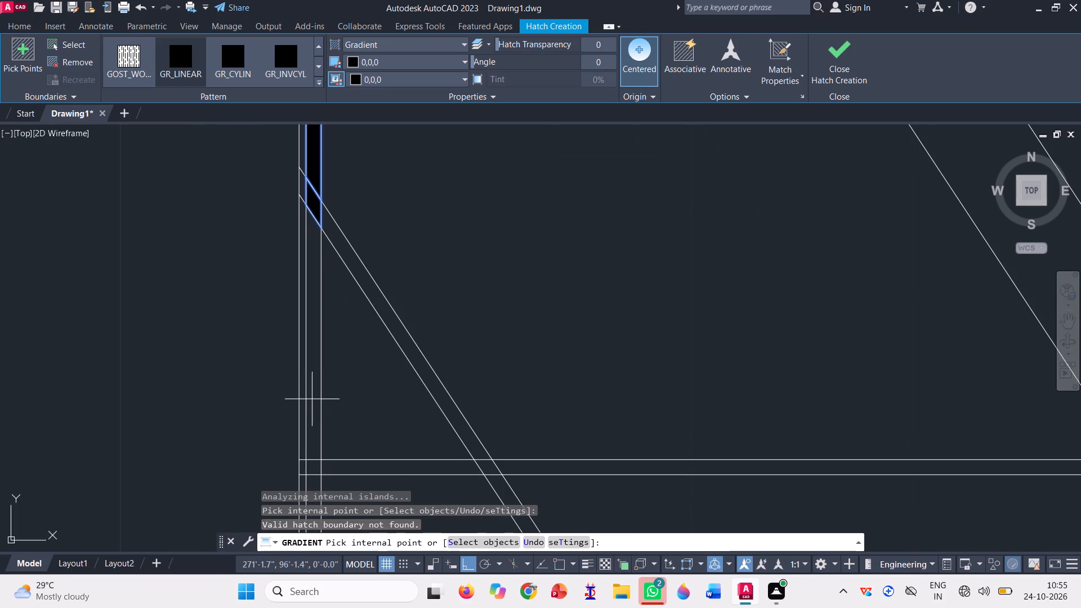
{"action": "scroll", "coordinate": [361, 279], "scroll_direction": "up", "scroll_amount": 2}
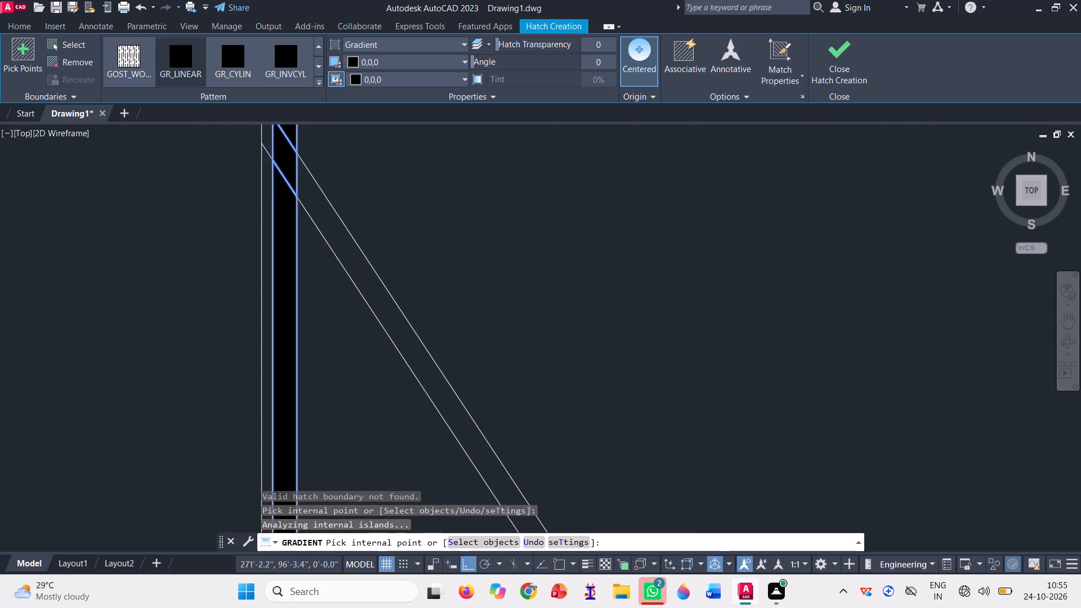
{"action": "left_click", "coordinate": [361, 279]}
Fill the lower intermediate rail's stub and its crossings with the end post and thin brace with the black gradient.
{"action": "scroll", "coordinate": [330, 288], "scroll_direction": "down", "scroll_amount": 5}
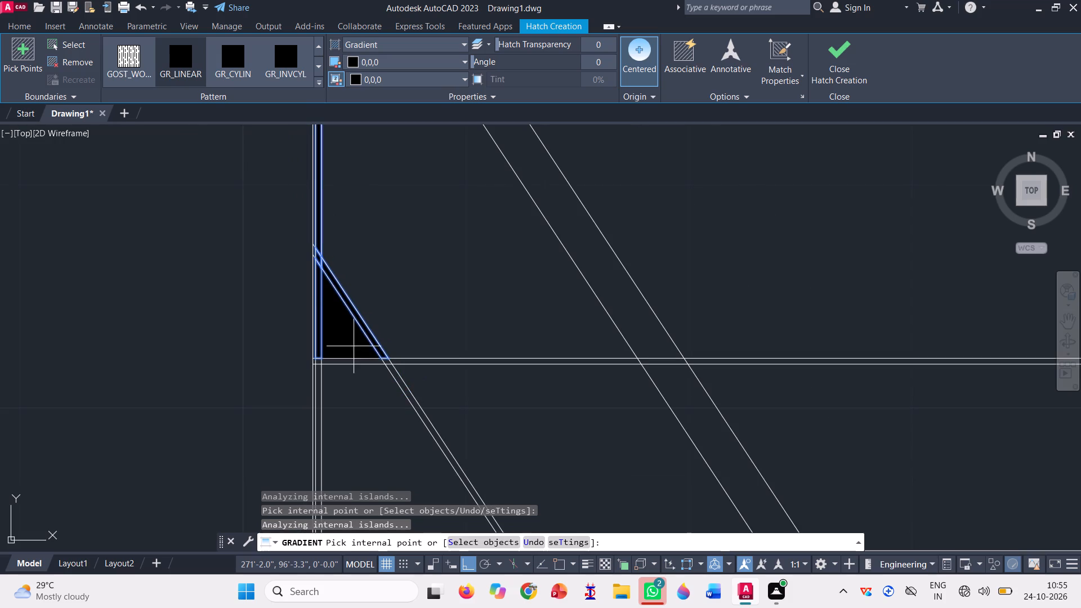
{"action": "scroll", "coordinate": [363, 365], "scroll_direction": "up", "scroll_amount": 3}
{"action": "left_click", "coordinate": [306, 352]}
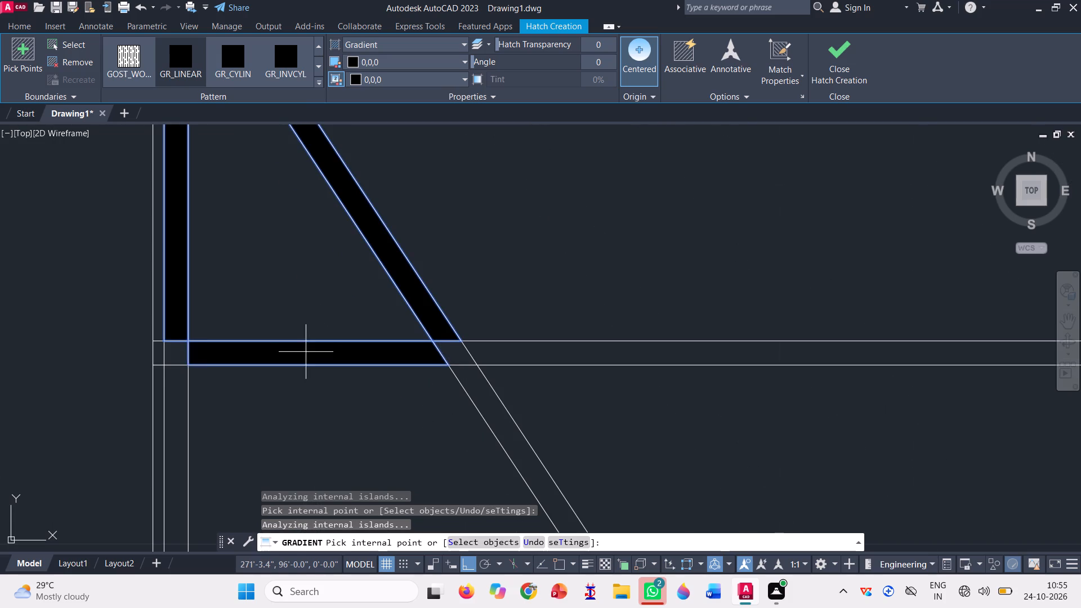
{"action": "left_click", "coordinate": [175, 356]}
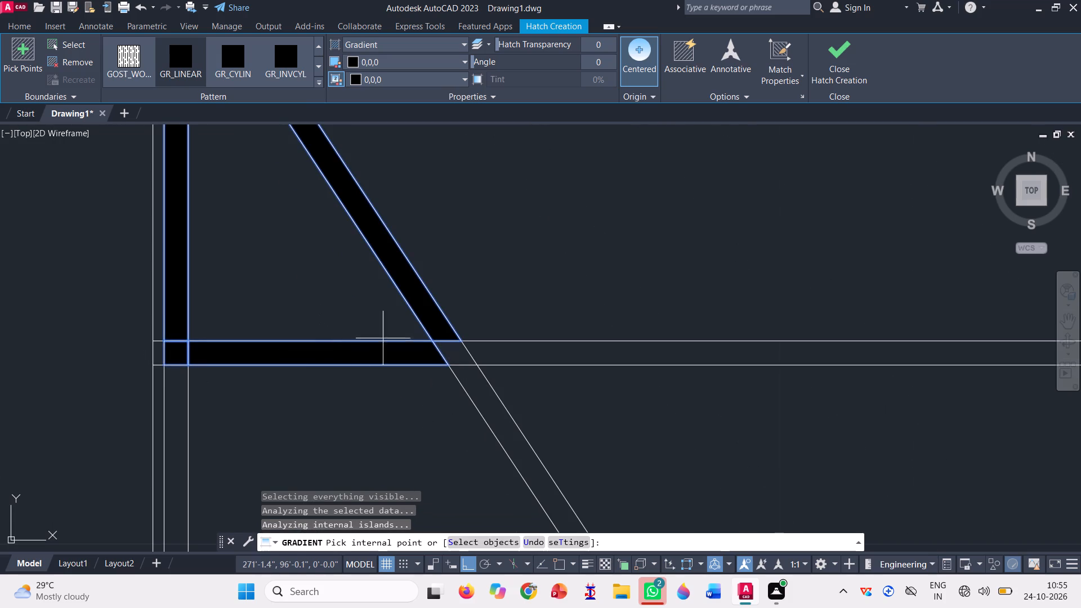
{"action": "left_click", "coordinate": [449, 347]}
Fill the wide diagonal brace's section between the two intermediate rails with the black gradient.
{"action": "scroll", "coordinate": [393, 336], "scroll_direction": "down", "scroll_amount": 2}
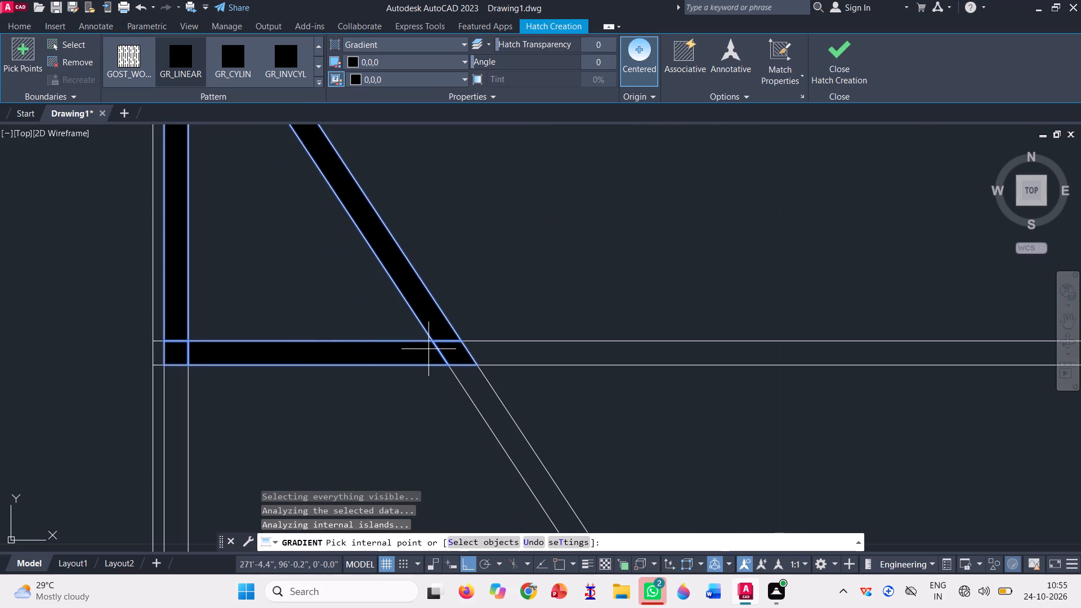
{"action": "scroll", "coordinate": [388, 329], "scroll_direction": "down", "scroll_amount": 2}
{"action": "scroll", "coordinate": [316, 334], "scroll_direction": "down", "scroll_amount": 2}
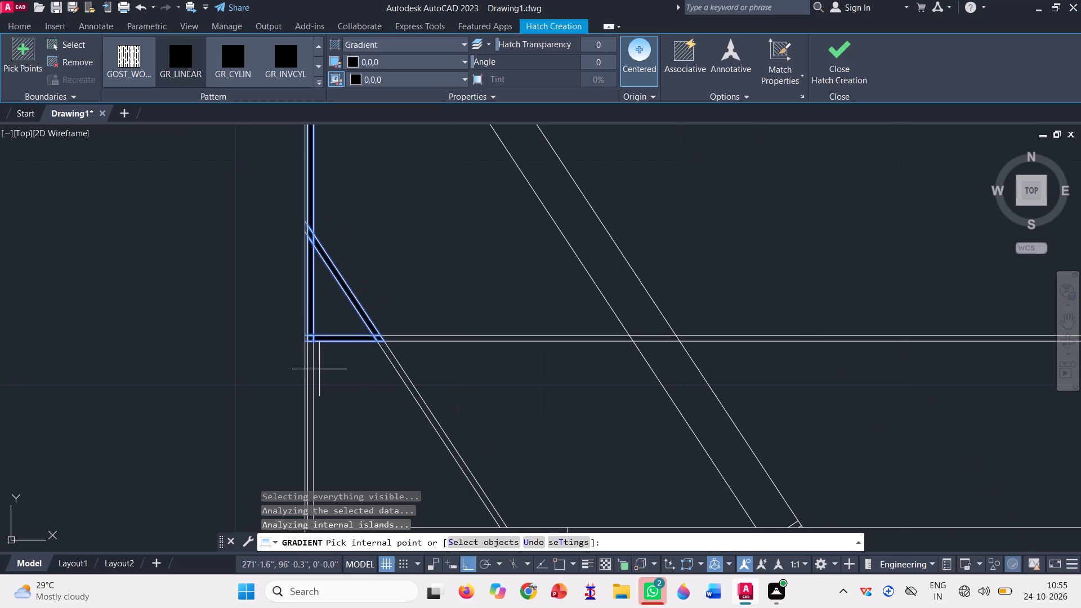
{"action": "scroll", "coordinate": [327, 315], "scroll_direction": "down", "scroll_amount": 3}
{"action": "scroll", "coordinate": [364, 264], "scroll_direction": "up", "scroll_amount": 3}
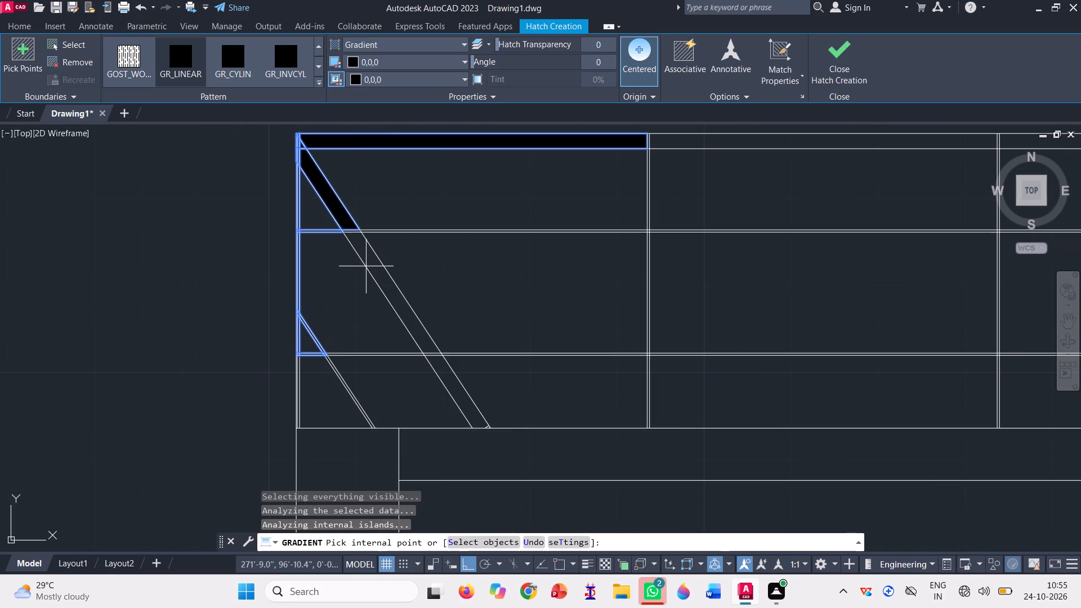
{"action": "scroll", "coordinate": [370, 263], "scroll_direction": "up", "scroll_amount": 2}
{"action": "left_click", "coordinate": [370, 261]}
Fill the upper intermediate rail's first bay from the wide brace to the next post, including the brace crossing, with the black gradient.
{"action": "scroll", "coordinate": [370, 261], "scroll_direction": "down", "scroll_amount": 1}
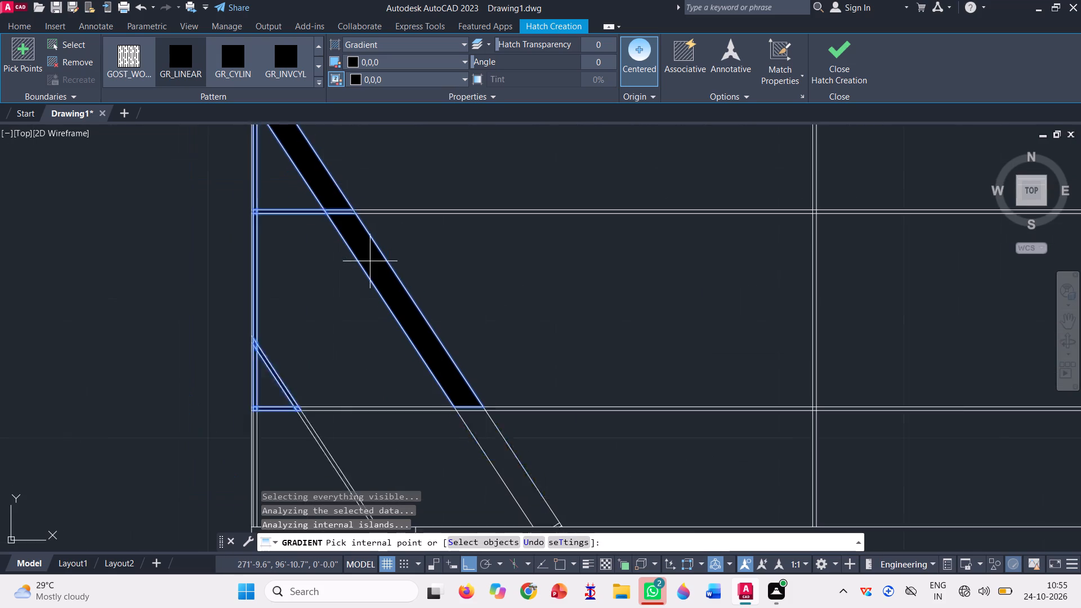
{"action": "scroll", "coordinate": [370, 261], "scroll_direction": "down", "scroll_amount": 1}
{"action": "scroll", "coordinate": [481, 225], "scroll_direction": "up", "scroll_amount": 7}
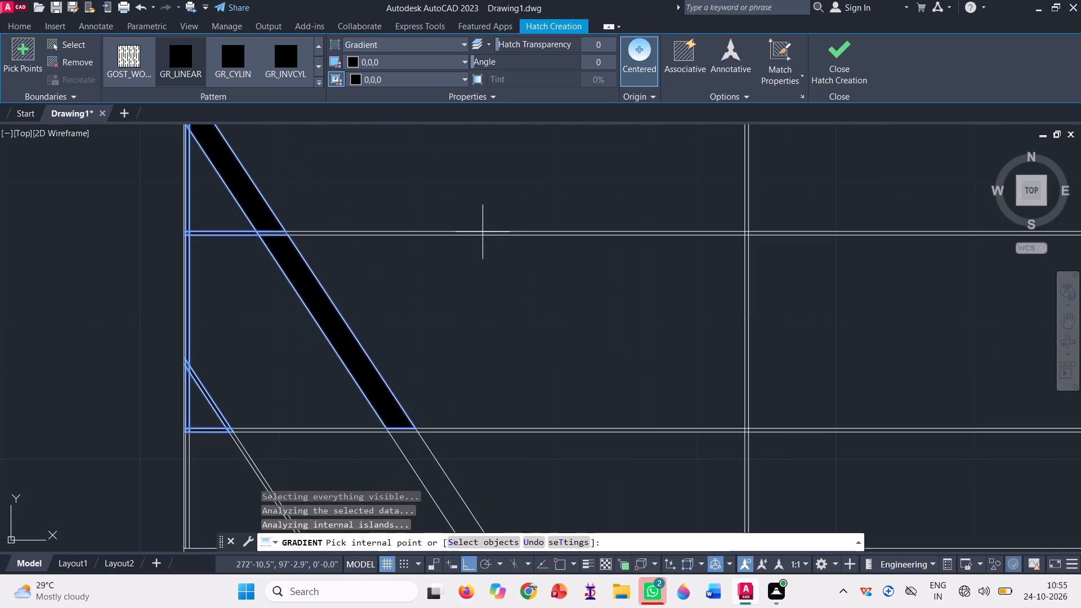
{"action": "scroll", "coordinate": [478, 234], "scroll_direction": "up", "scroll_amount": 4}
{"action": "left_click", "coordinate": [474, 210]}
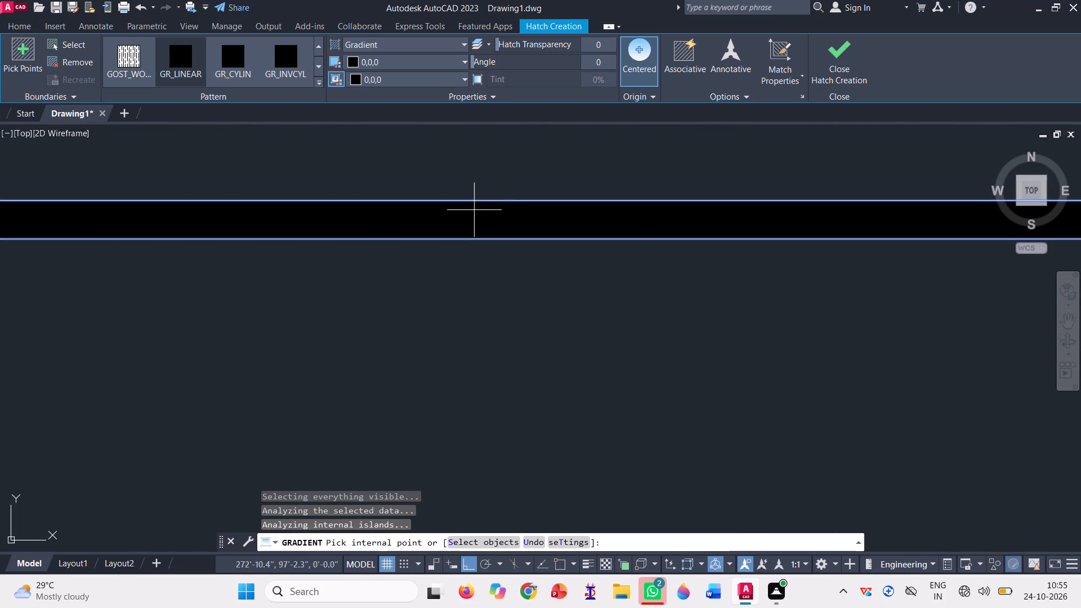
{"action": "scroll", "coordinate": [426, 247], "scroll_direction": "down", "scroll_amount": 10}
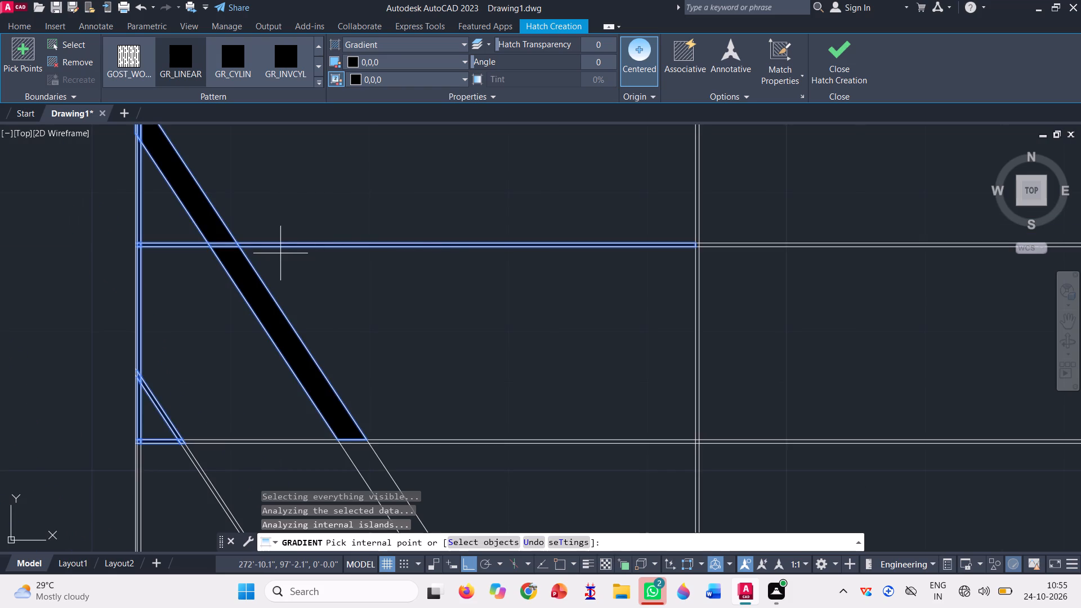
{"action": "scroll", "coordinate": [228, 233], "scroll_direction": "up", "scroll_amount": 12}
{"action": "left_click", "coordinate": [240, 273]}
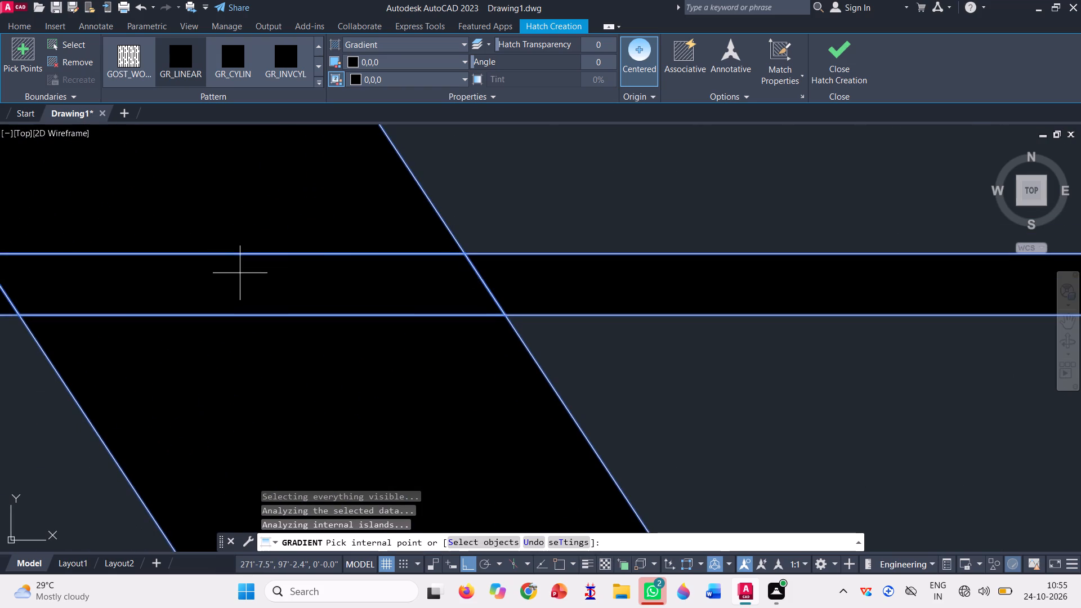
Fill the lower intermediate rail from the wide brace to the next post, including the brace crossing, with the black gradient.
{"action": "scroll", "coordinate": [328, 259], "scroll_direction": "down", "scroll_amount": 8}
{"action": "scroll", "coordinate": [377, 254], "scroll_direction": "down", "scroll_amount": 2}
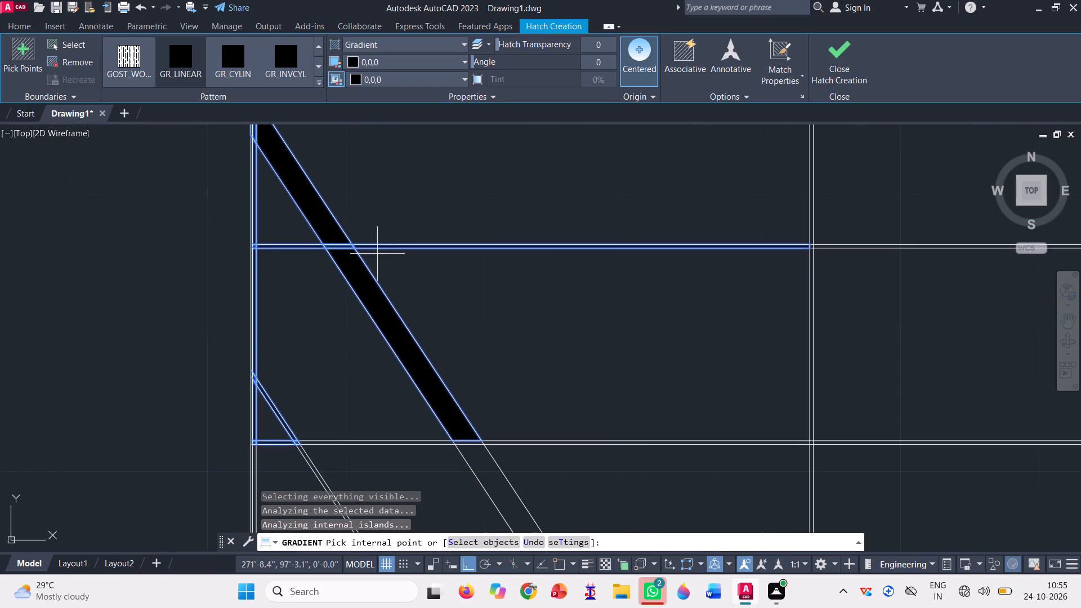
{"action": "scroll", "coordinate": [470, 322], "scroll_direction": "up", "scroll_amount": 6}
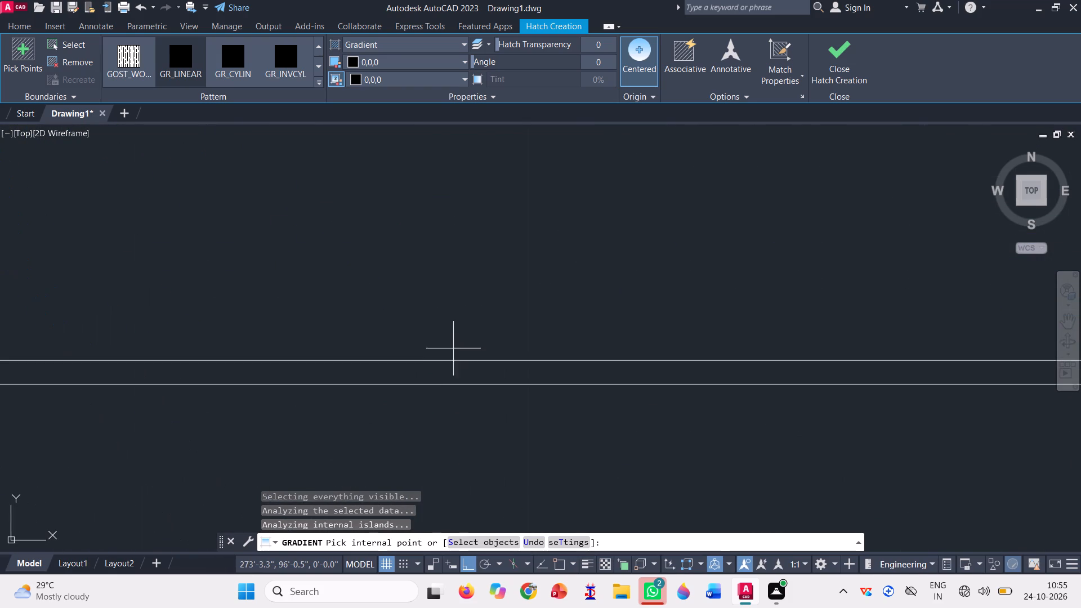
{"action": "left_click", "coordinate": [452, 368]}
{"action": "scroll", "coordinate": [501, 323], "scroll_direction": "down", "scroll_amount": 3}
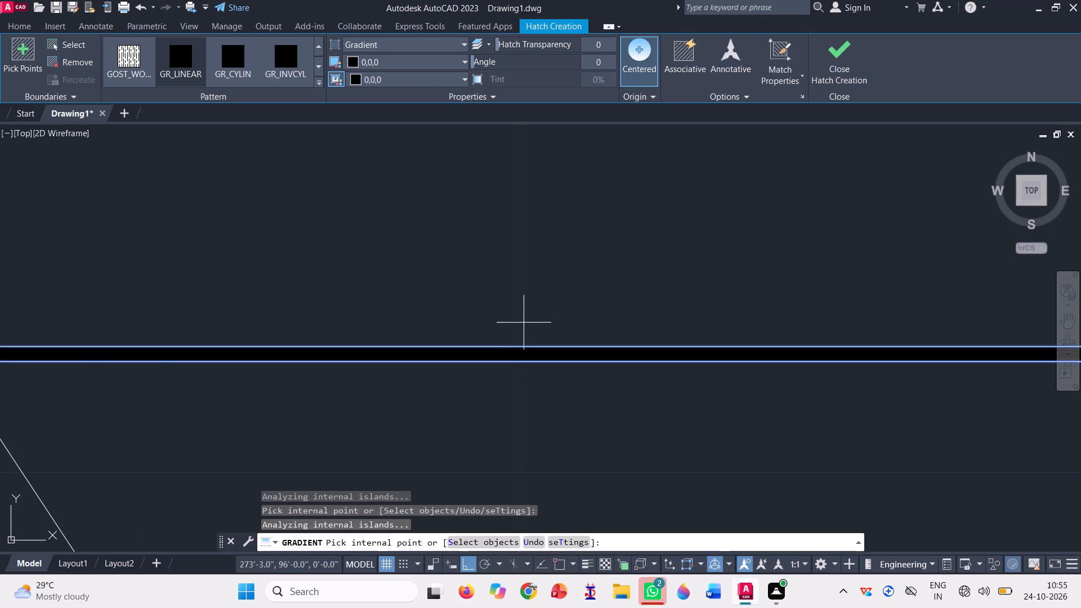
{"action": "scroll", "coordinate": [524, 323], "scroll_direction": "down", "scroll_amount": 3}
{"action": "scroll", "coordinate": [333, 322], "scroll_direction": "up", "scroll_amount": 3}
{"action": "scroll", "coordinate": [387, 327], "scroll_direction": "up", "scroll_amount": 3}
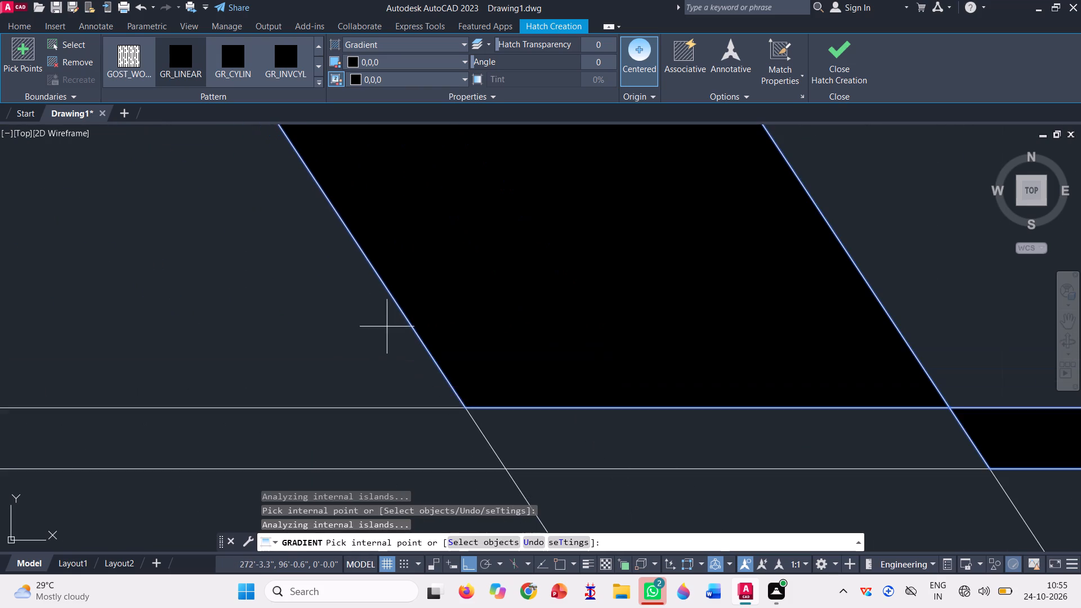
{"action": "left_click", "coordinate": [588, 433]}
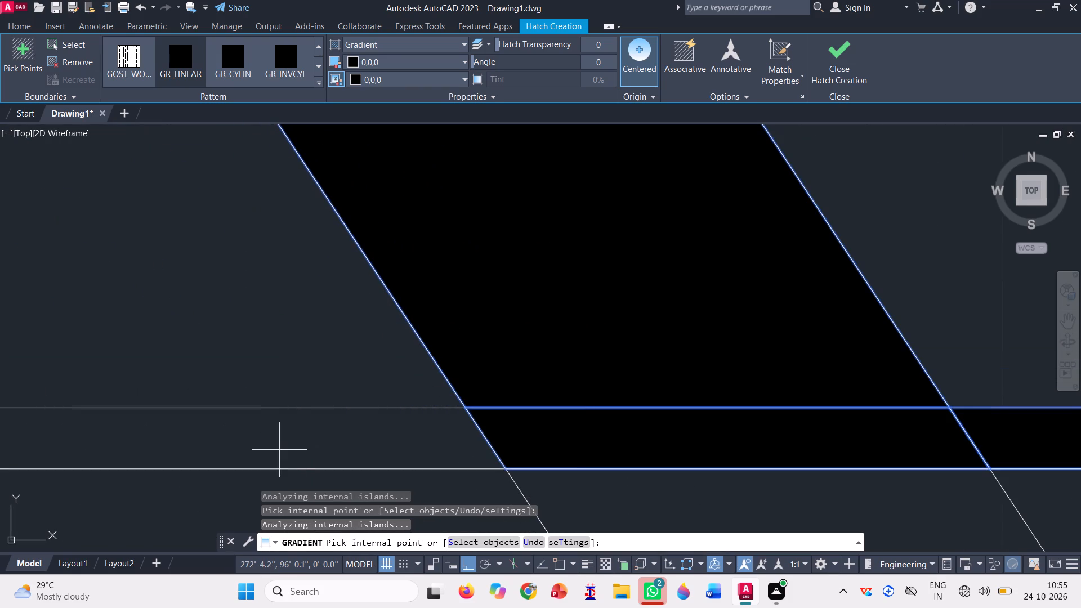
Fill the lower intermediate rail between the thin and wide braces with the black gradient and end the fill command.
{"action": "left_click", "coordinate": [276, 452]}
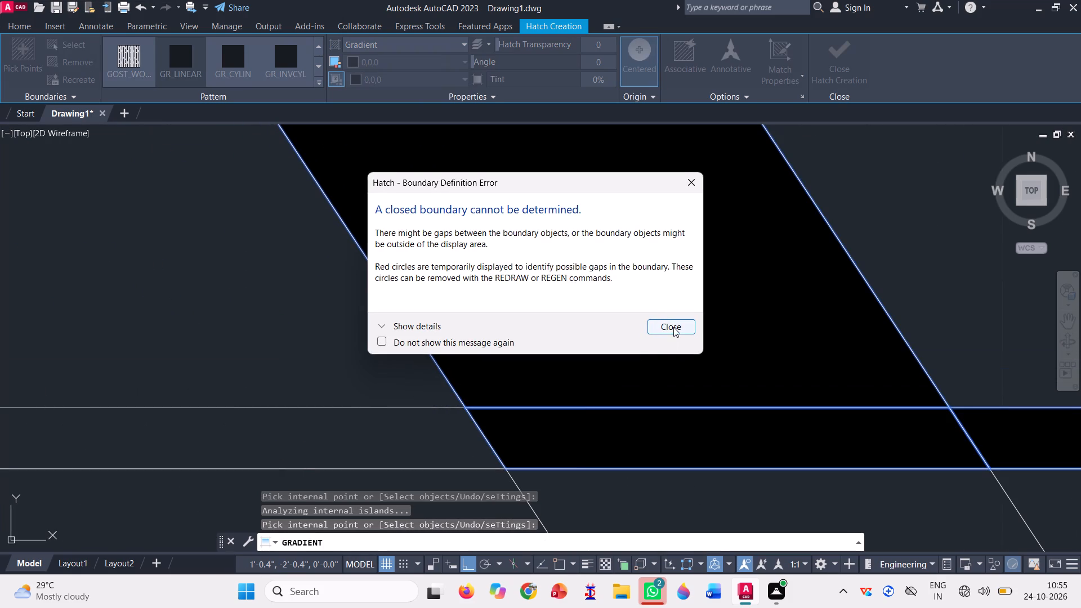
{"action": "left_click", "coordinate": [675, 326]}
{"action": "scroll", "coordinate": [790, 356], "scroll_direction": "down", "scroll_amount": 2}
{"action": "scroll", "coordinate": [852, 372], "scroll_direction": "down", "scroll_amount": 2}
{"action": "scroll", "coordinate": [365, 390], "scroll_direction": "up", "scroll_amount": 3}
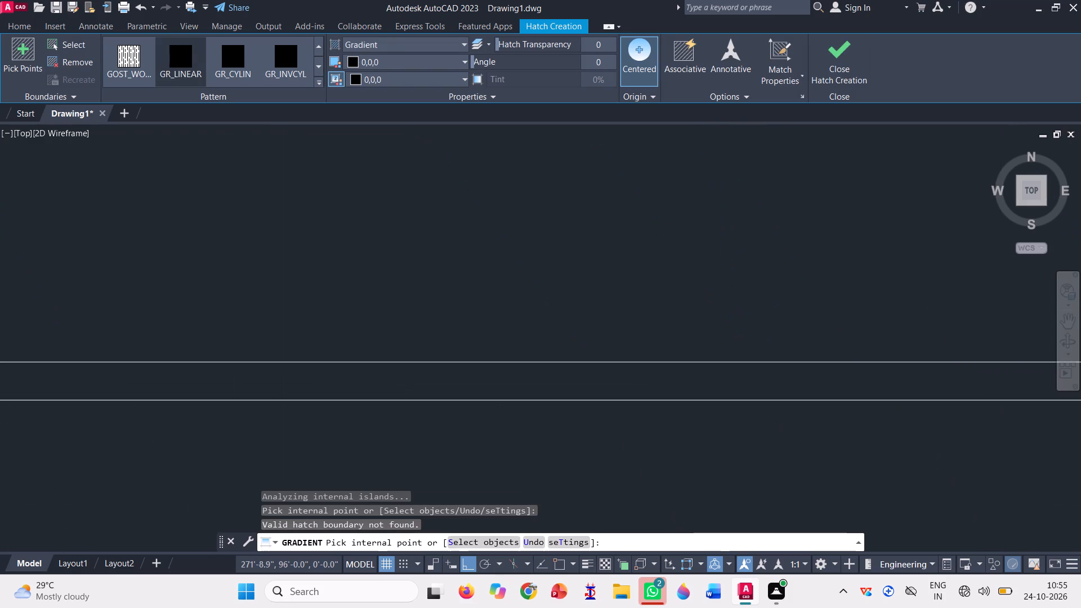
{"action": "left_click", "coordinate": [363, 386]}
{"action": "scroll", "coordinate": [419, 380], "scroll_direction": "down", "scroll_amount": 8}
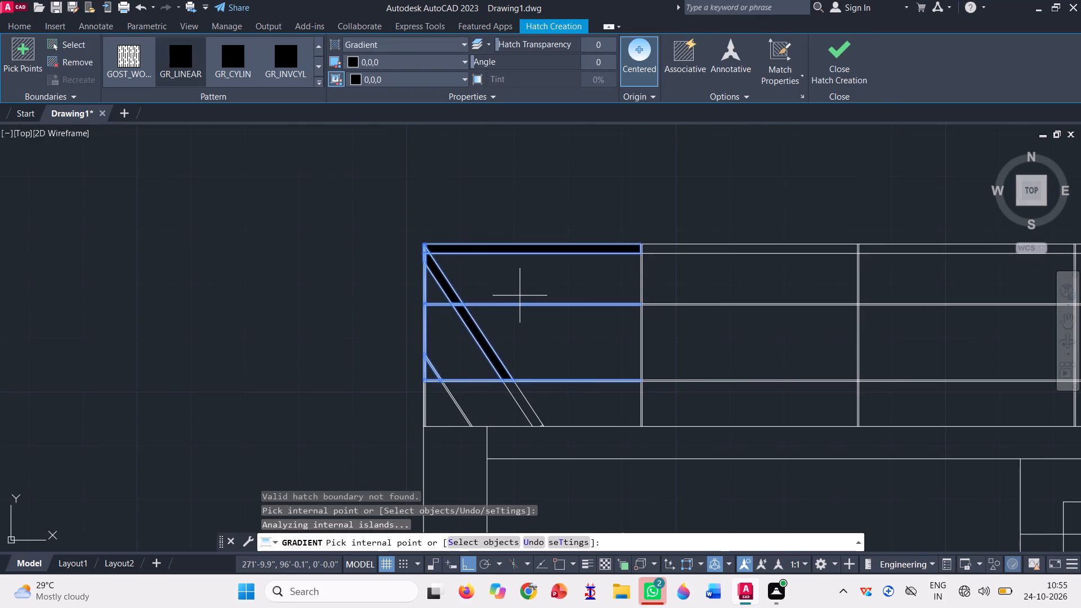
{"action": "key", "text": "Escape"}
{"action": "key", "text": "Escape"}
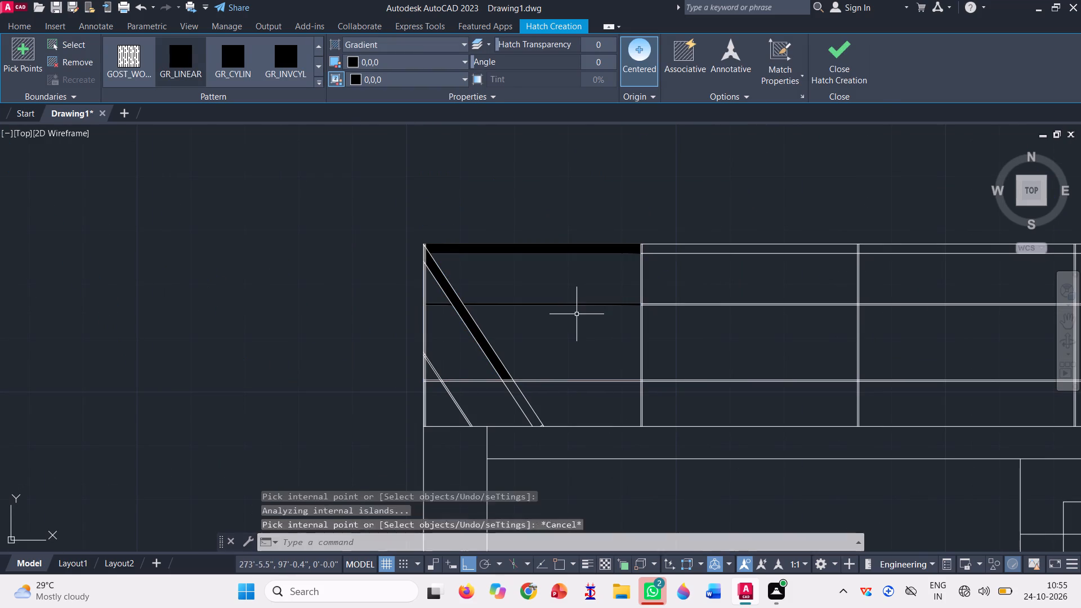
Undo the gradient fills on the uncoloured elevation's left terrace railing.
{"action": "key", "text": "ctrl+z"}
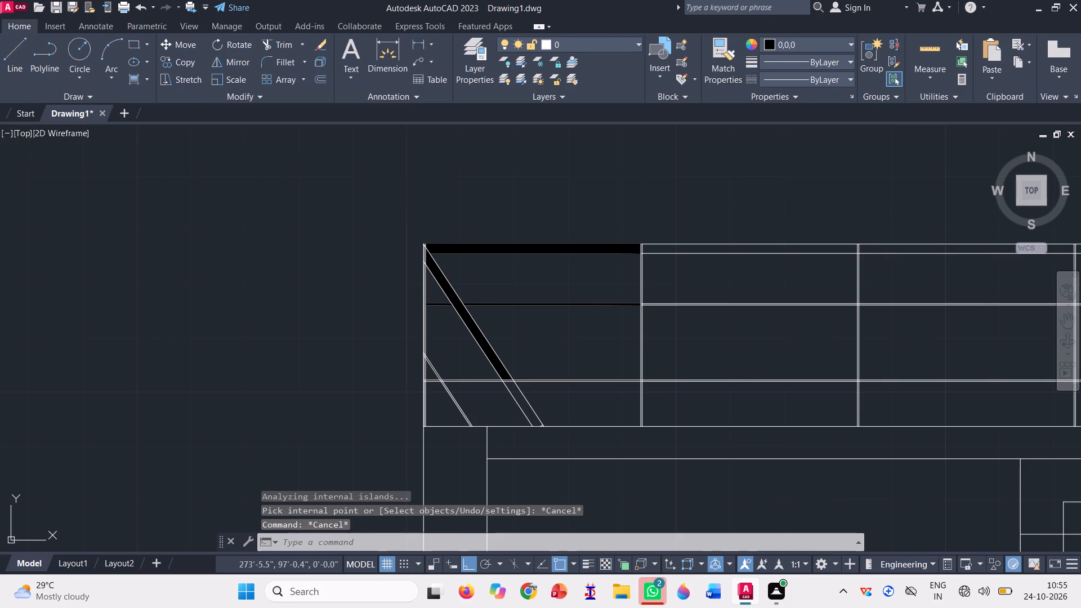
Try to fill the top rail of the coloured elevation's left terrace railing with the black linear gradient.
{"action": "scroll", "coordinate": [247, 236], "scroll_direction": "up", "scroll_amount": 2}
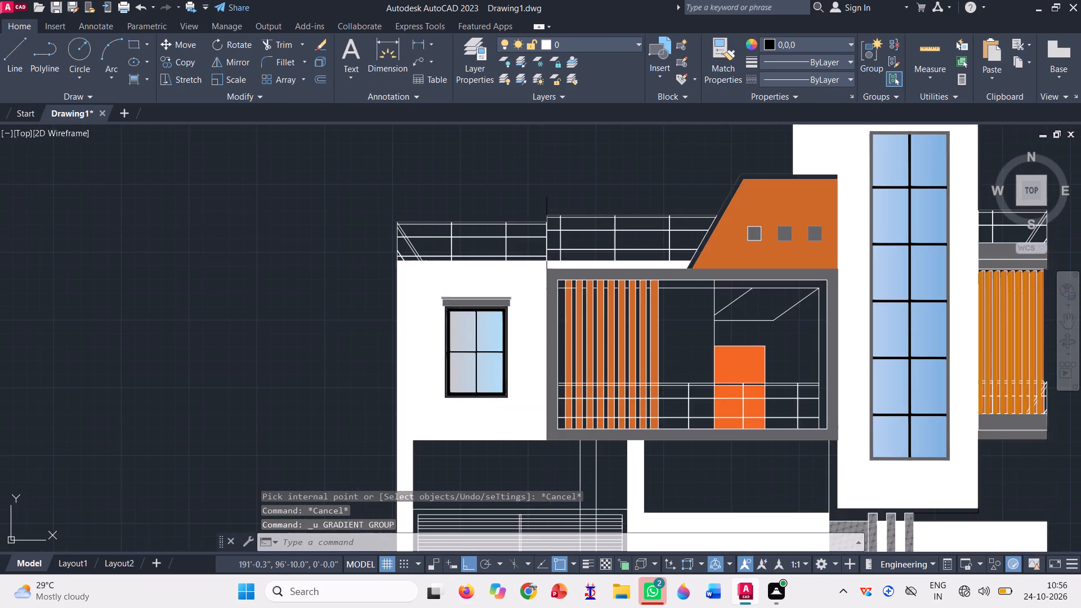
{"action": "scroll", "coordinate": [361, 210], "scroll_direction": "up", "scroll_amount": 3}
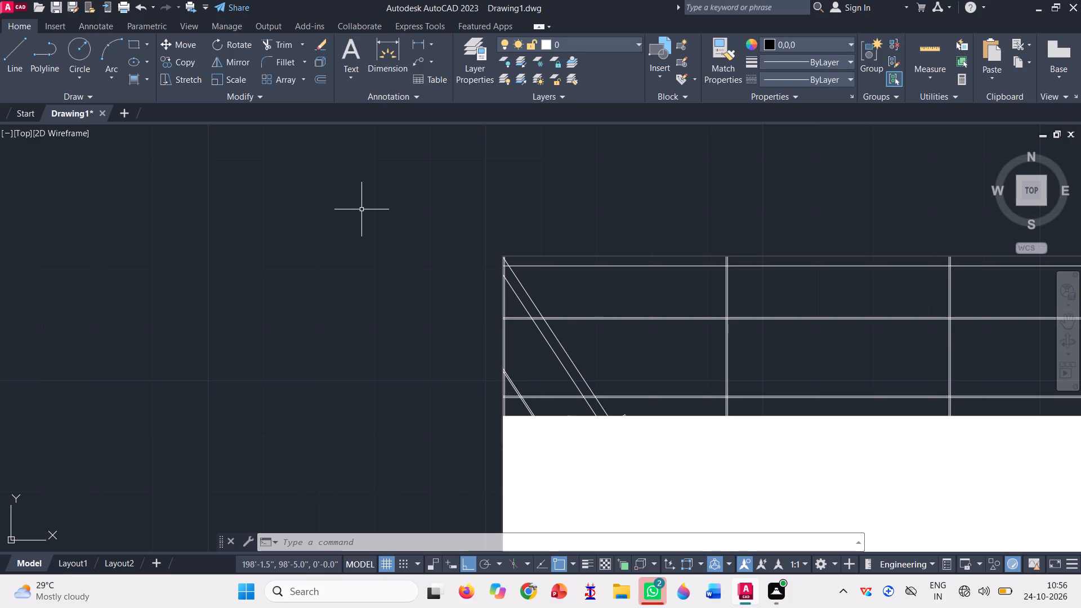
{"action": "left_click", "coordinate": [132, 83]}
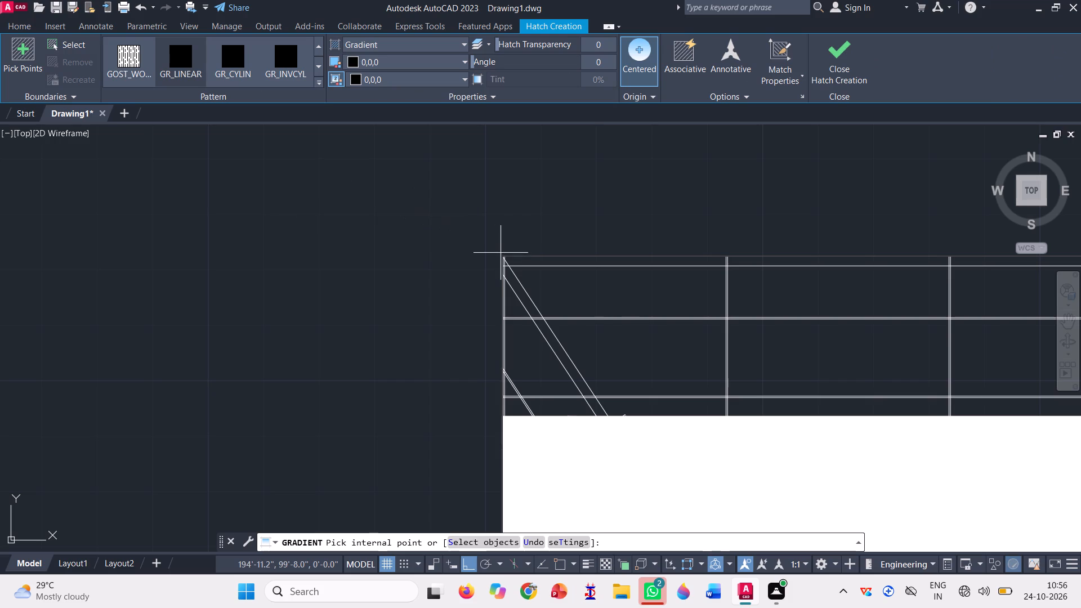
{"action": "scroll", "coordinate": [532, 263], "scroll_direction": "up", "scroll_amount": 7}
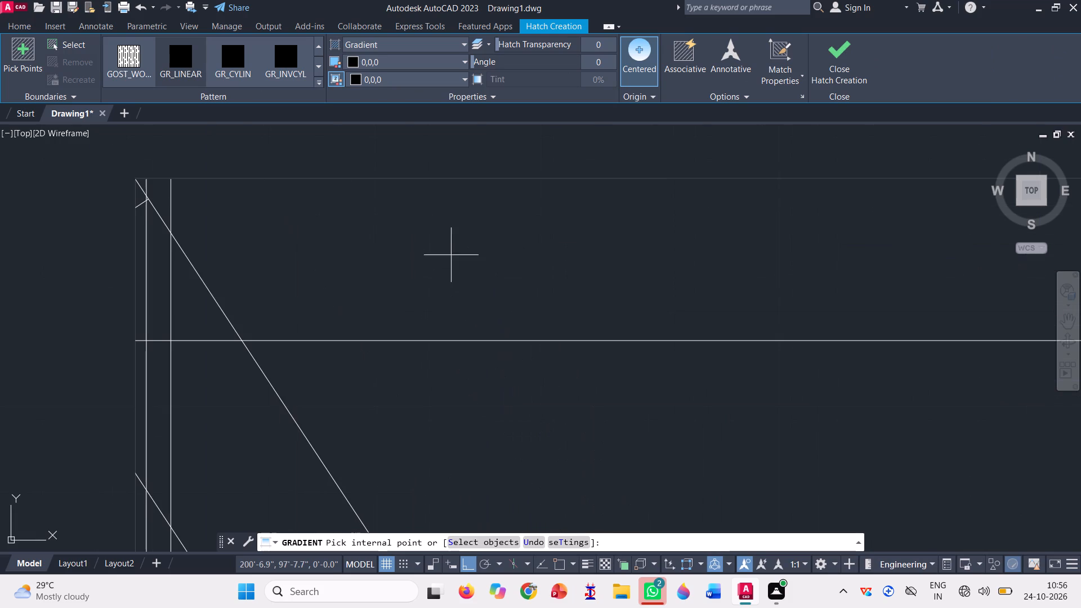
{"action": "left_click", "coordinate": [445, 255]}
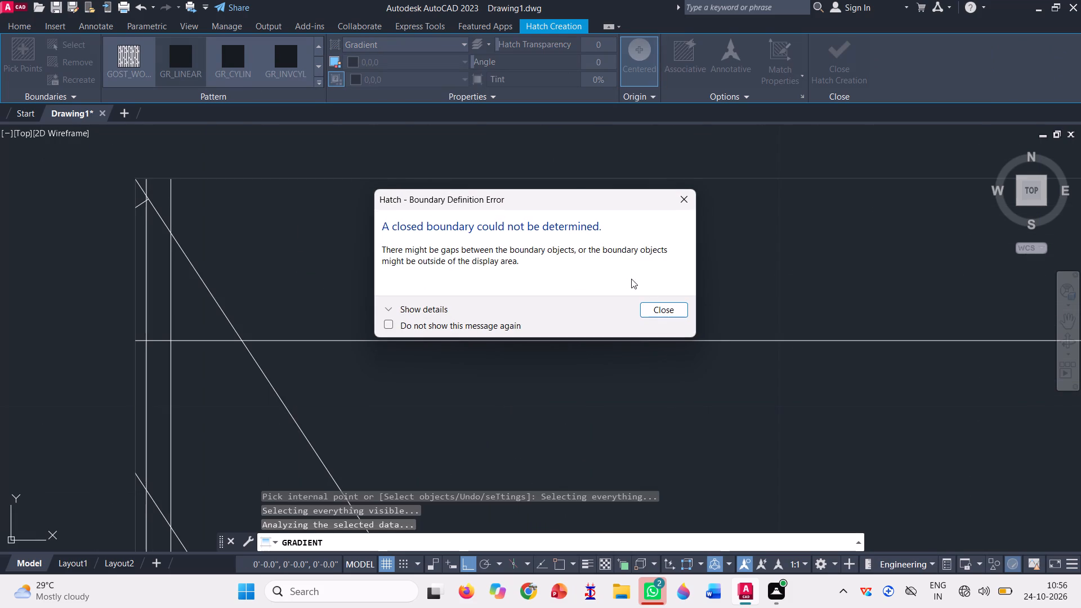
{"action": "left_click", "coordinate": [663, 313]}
Fill the higher middle railing's top rail in its short first bay and at the first post crossing with the black gradient.
{"action": "scroll", "coordinate": [324, 272], "scroll_direction": "down", "scroll_amount": 3}
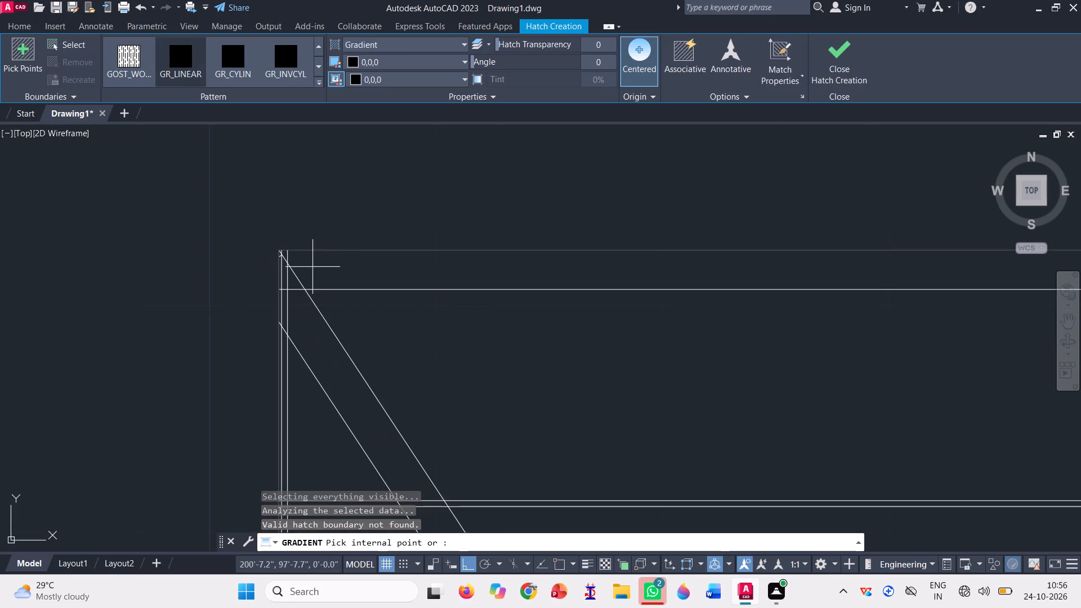
{"action": "scroll", "coordinate": [282, 249], "scroll_direction": "down", "scroll_amount": 2}
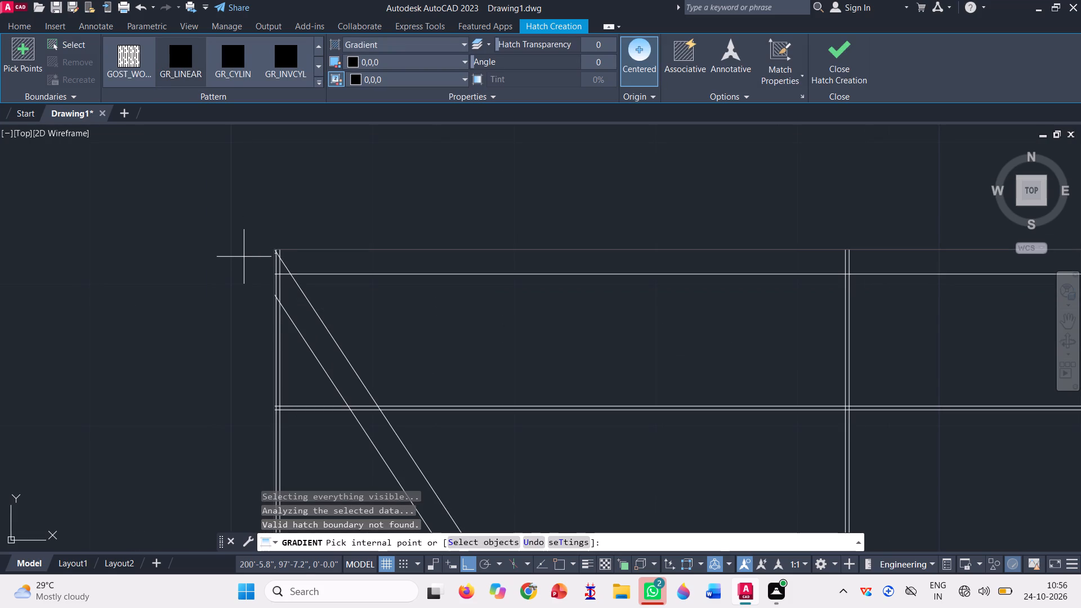
{"action": "scroll", "coordinate": [244, 254], "scroll_direction": "down", "scroll_amount": 4}
{"action": "scroll", "coordinate": [515, 248], "scroll_direction": "up", "scroll_amount": 3}
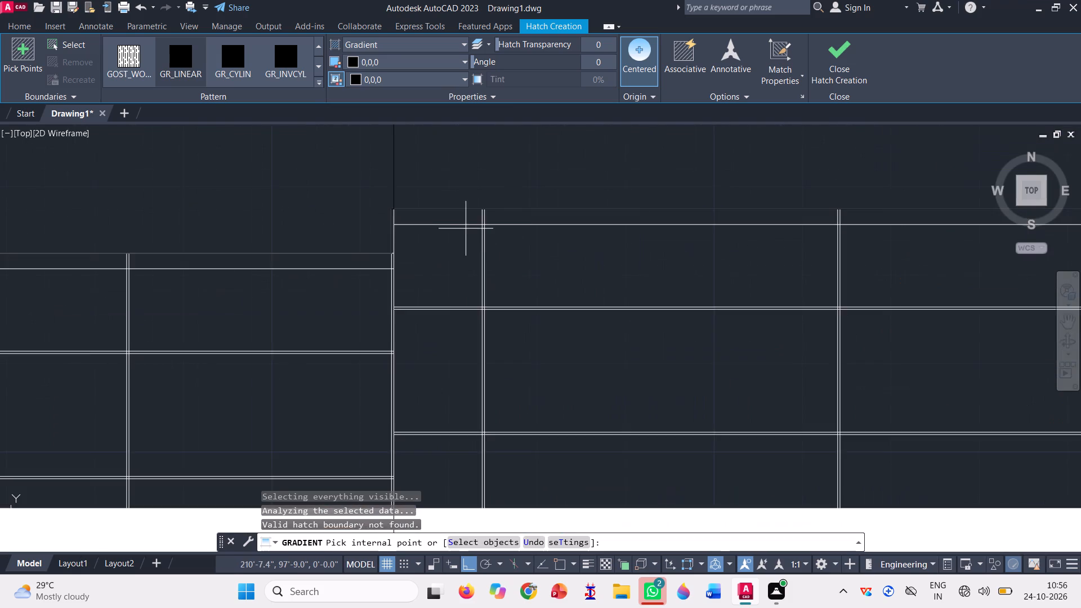
{"action": "scroll", "coordinate": [459, 222], "scroll_direction": "up", "scroll_amount": 3}
{"action": "left_click", "coordinate": [447, 213]}
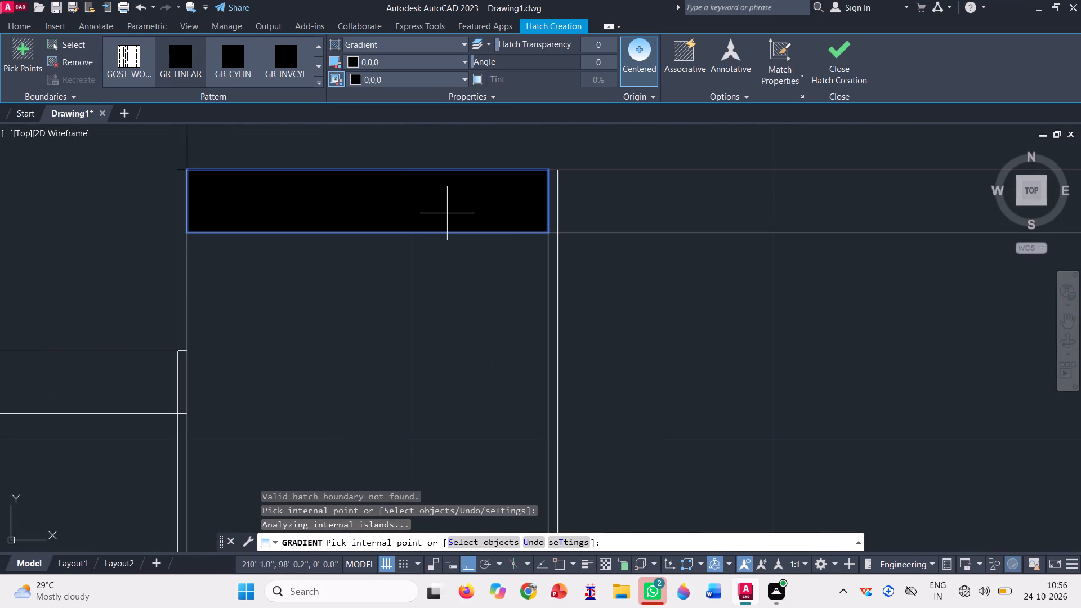
{"action": "scroll", "coordinate": [556, 202], "scroll_direction": "up", "scroll_amount": 4}
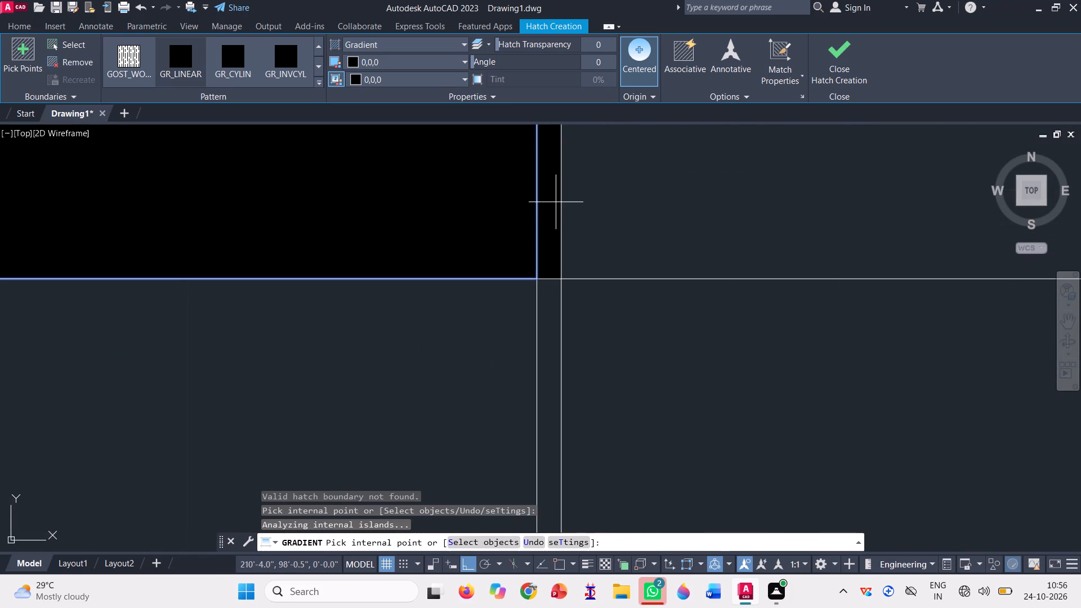
{"action": "left_click", "coordinate": [555, 201]}
{"action": "left_click", "coordinate": [602, 200]}
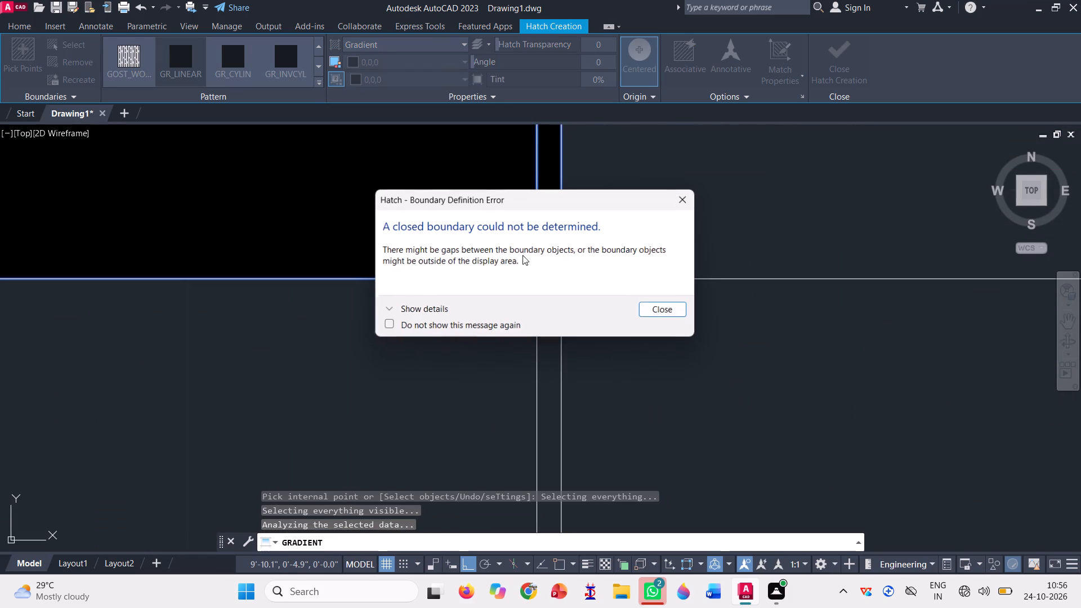
{"action": "scroll", "coordinate": [484, 258], "scroll_direction": "down", "scroll_amount": 3}
{"action": "left_click", "coordinate": [680, 205]}
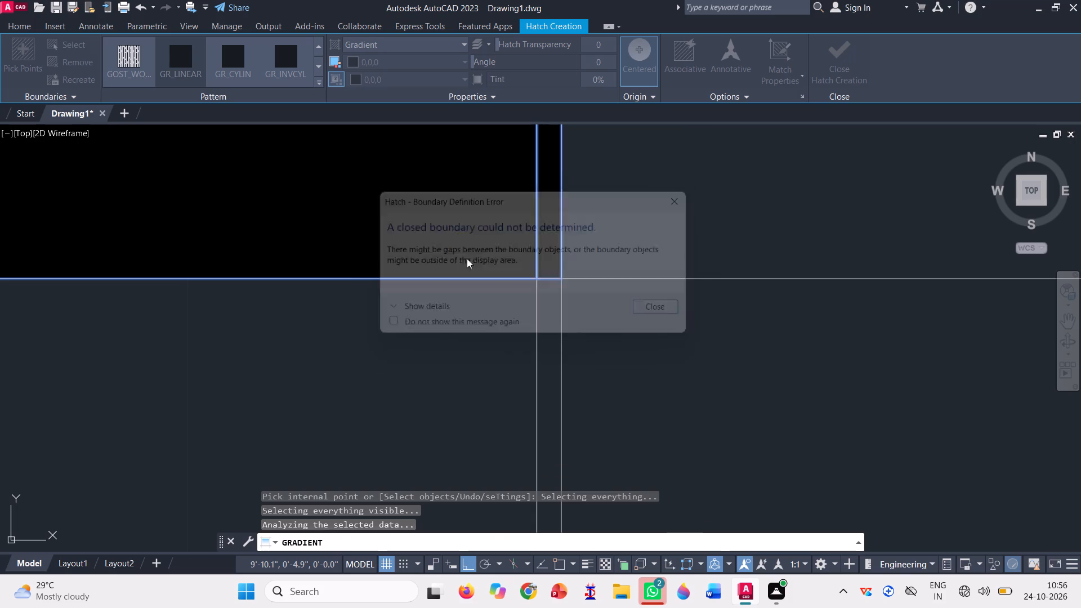
Fill the middle railing's top rail in its second bay and at the second post crossing with the black gradient.
{"action": "scroll", "coordinate": [381, 282], "scroll_direction": "down", "scroll_amount": 4}
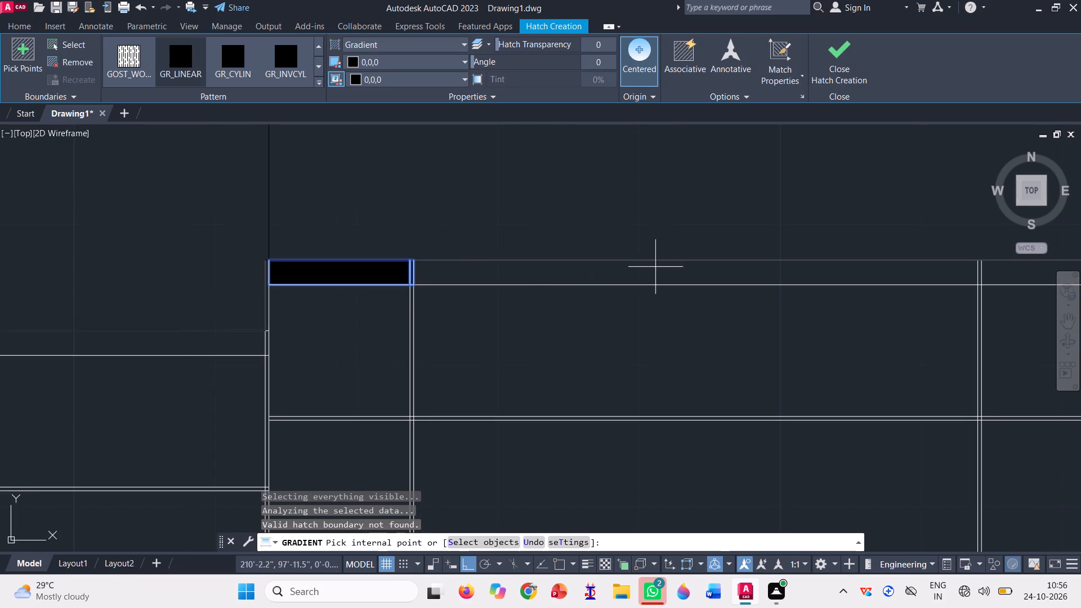
{"action": "scroll", "coordinate": [655, 266], "scroll_direction": "up", "scroll_amount": 1}
{"action": "left_click", "coordinate": [655, 266]}
{"action": "scroll", "coordinate": [358, 273], "scroll_direction": "down", "scroll_amount": 4}
{"action": "scroll", "coordinate": [696, 264], "scroll_direction": "up", "scroll_amount": 3}
{"action": "scroll", "coordinate": [547, 297], "scroll_direction": "up", "scroll_amount": 3}
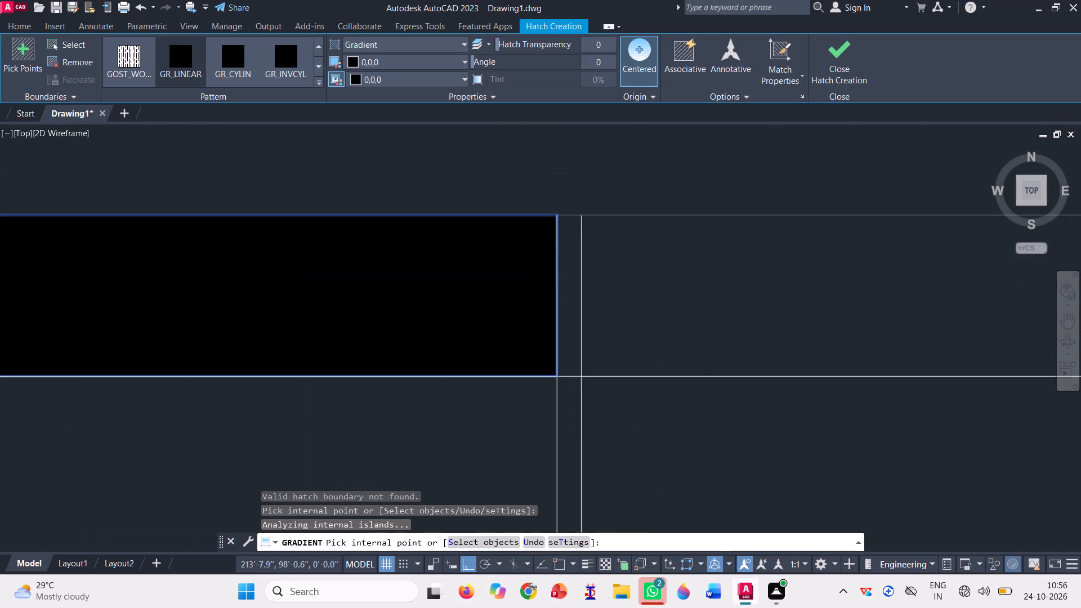
{"action": "left_click", "coordinate": [578, 293]}
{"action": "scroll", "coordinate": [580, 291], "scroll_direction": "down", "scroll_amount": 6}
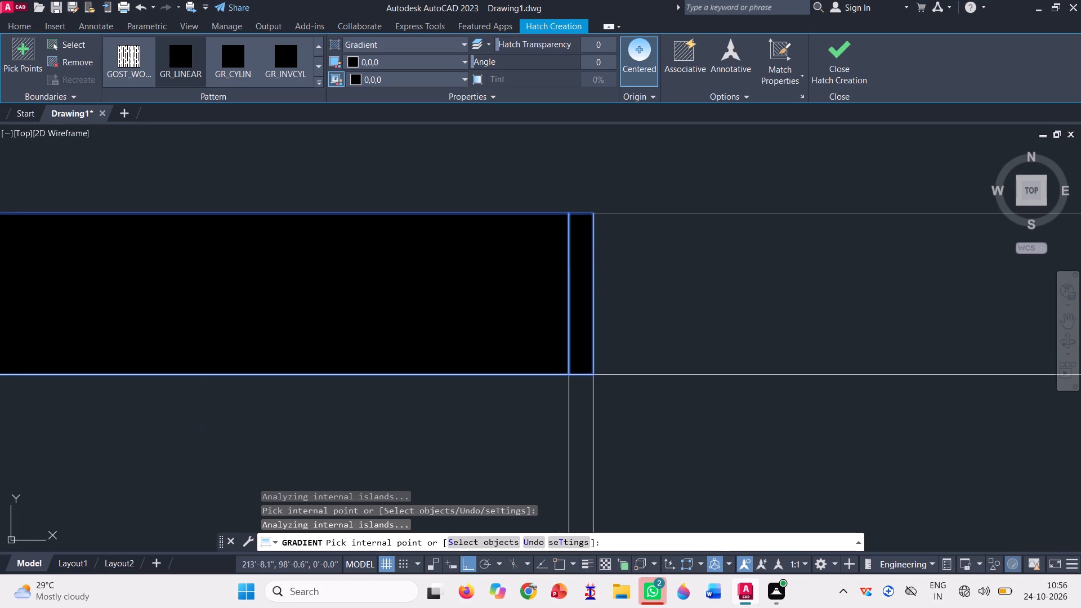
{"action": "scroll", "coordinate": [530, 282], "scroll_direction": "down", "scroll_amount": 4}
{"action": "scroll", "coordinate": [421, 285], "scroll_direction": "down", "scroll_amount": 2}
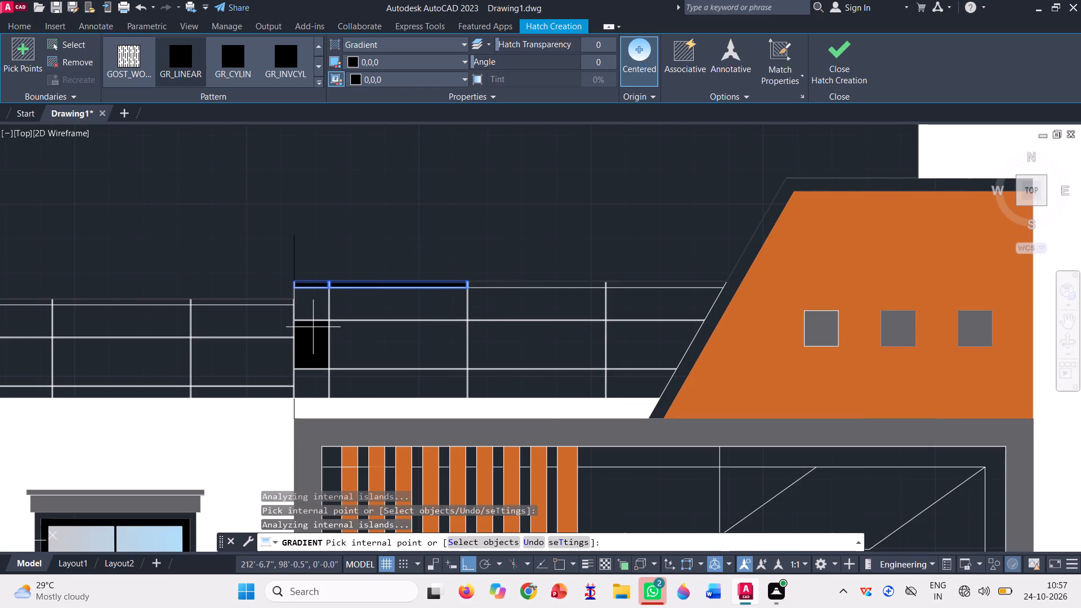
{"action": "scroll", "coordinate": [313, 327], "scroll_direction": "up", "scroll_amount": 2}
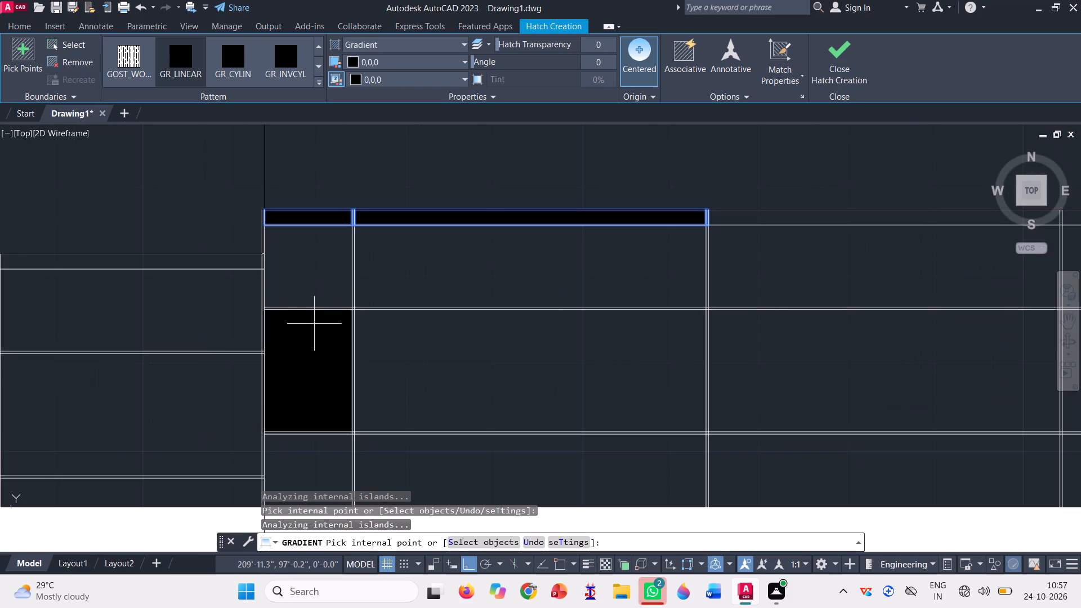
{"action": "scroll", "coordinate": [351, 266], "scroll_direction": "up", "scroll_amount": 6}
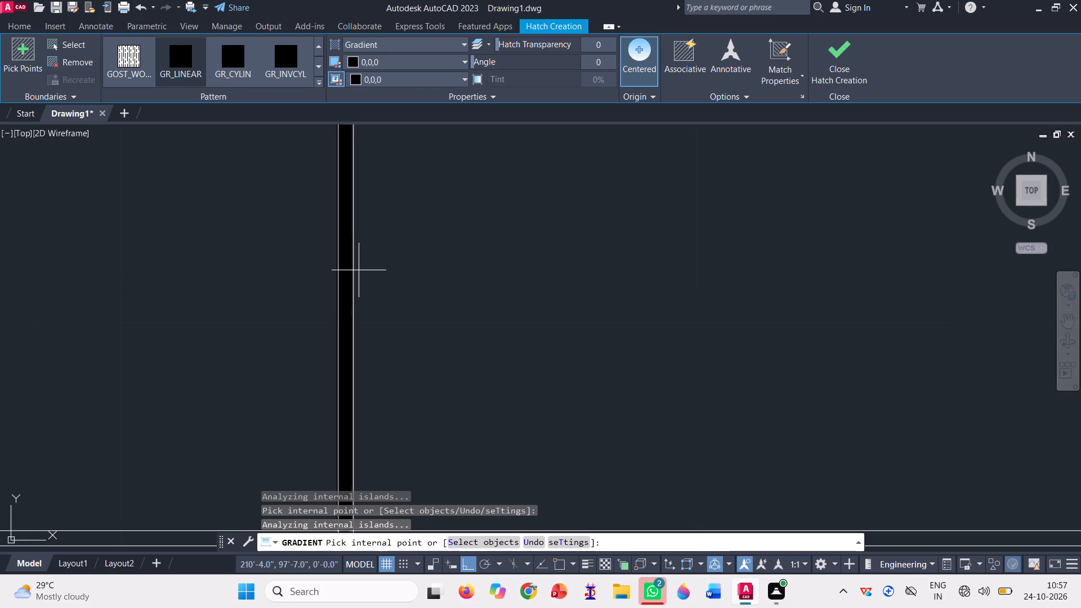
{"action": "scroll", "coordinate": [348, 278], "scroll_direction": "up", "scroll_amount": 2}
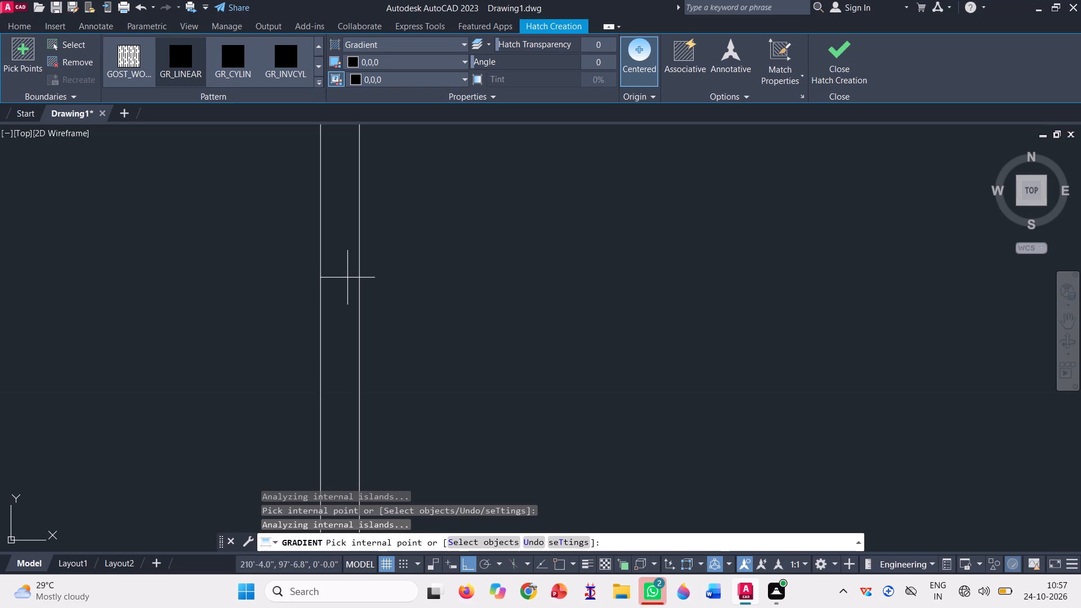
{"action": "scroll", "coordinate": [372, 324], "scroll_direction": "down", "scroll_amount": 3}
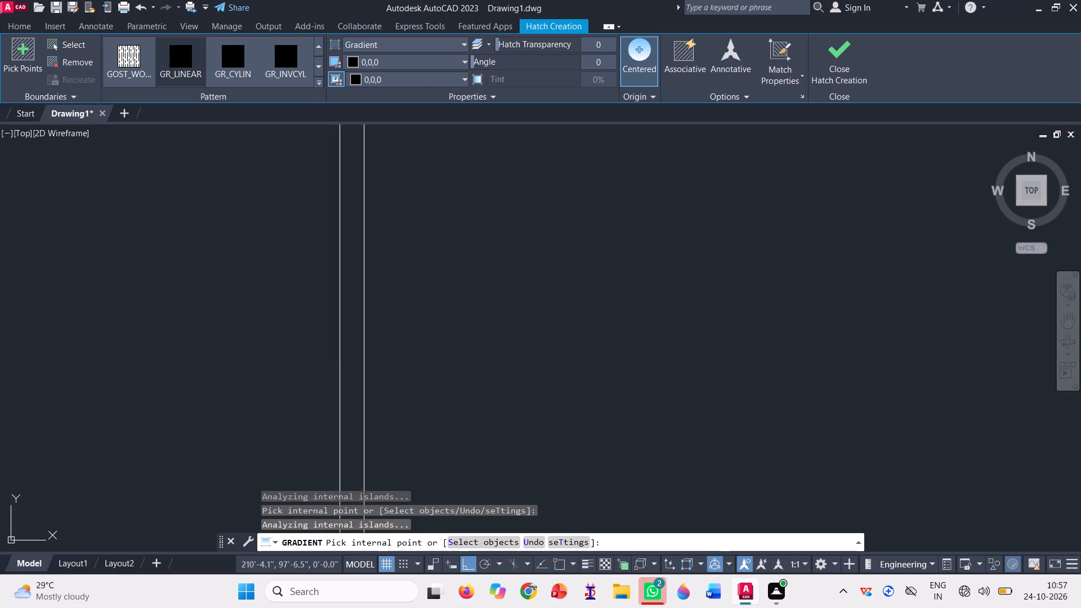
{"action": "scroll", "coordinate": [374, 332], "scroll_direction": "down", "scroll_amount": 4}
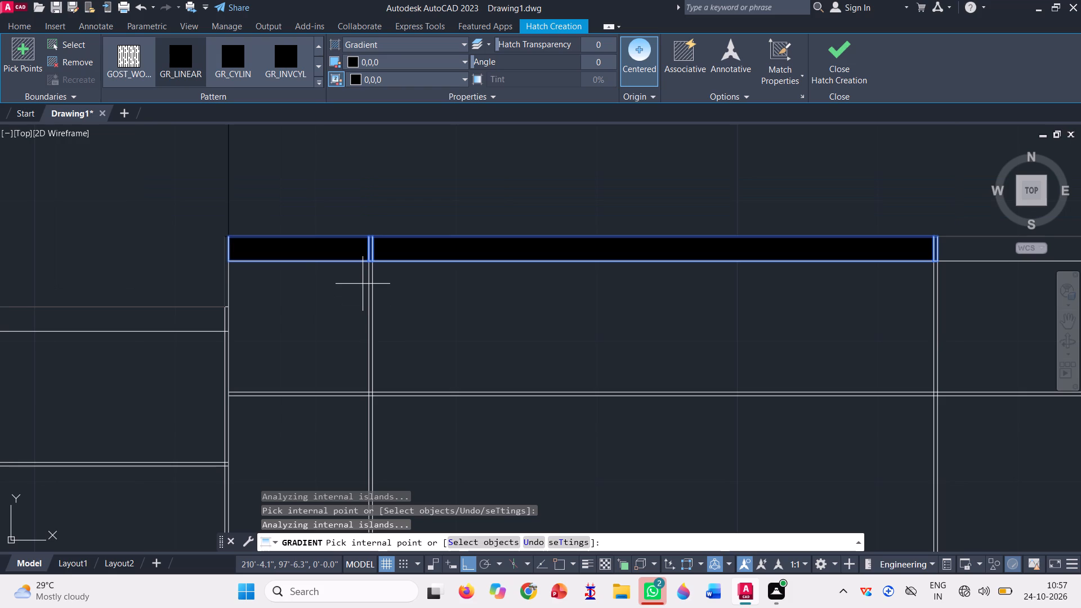
Fill the end post between the left and middle railings, from its top down to the left railing's upper intermediate rail, with the black gradient.
{"action": "scroll", "coordinate": [244, 254], "scroll_direction": "up", "scroll_amount": 3}
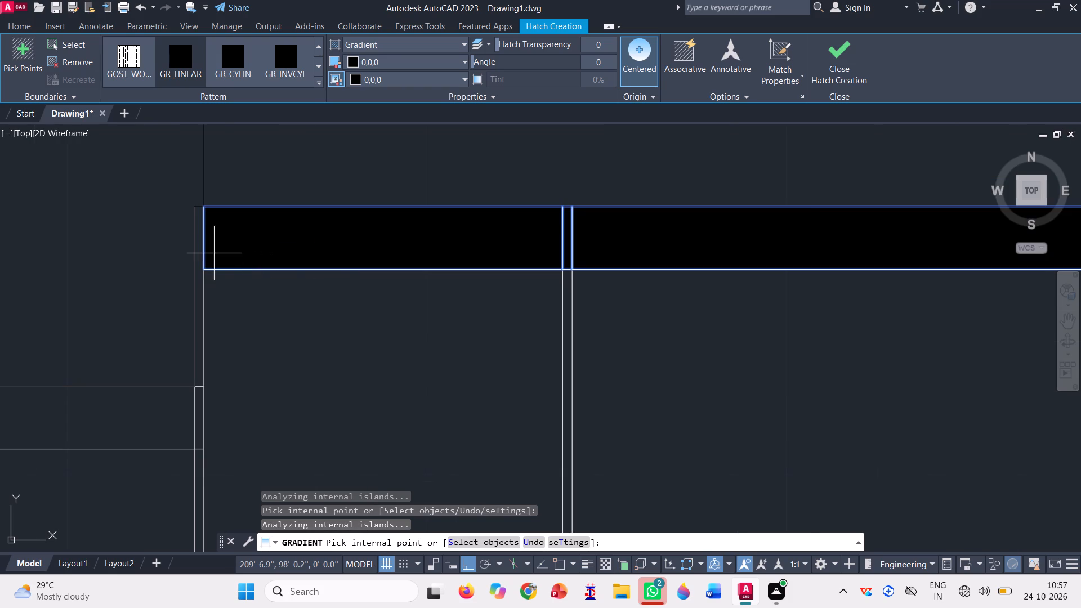
{"action": "scroll", "coordinate": [174, 235], "scroll_direction": "up", "scroll_amount": 3}
{"action": "left_click", "coordinate": [234, 215]}
{"action": "scroll", "coordinate": [294, 211], "scroll_direction": "down", "scroll_amount": 2}
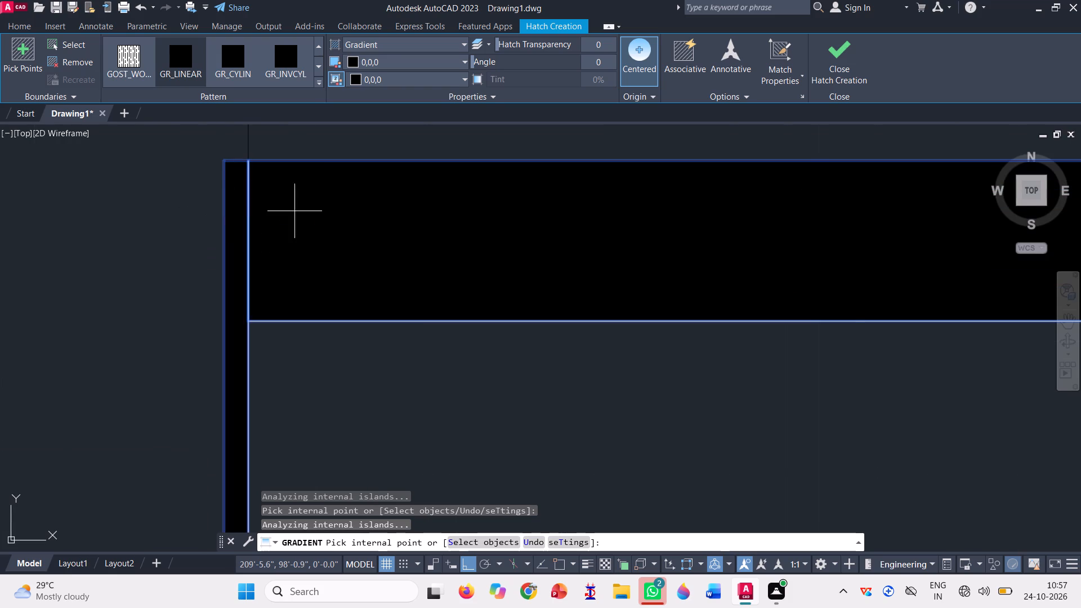
{"action": "scroll", "coordinate": [262, 202], "scroll_direction": "down", "scroll_amount": 5}
{"action": "scroll", "coordinate": [269, 276], "scroll_direction": "up", "scroll_amount": 3}
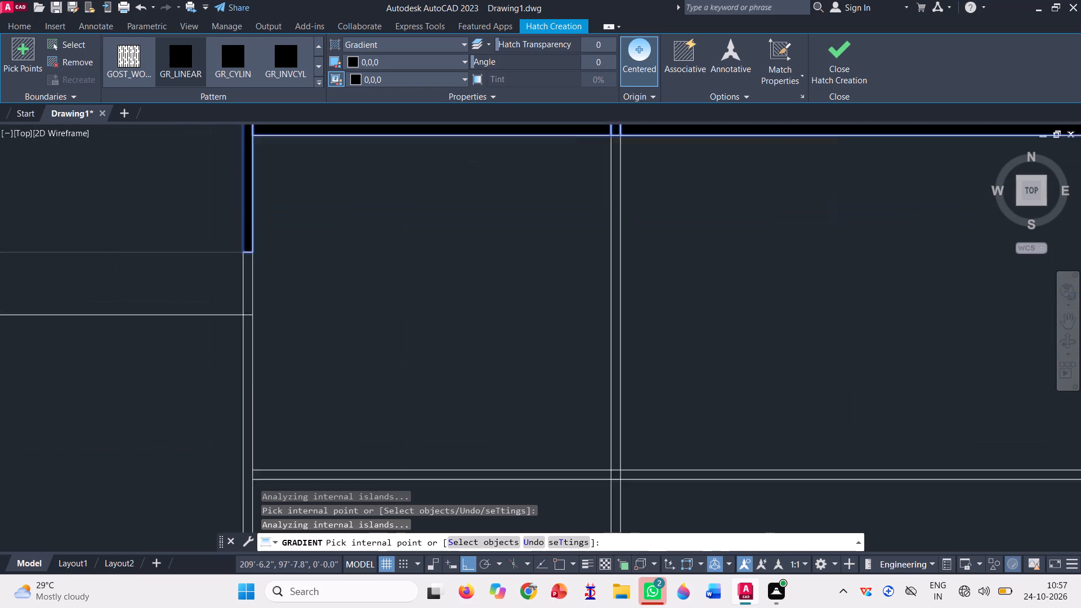
{"action": "scroll", "coordinate": [245, 288], "scroll_direction": "up", "scroll_amount": 3}
{"action": "left_click", "coordinate": [206, 265]}
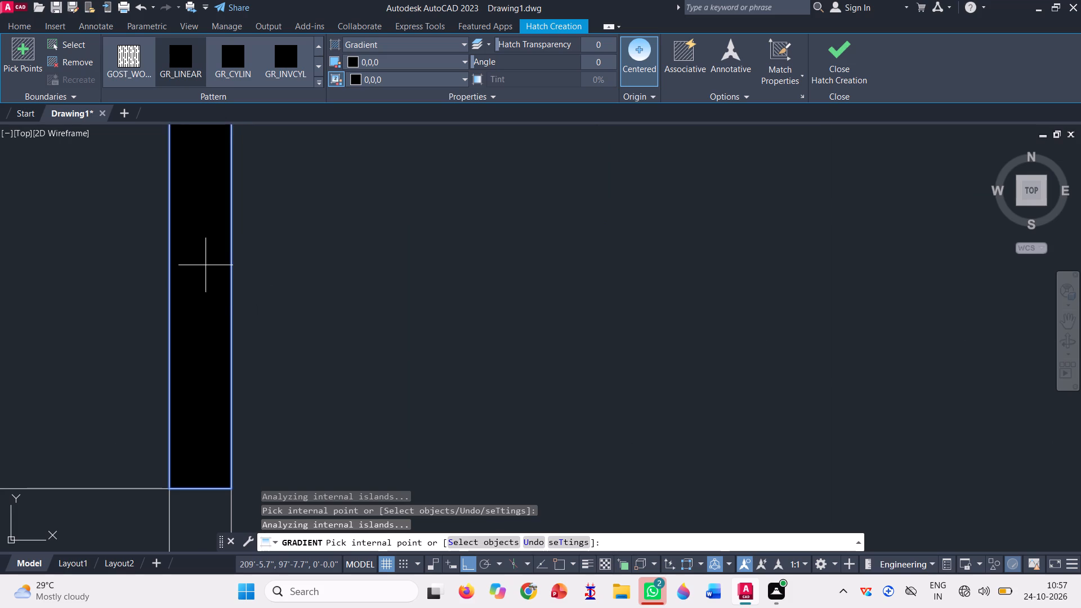
{"action": "scroll", "coordinate": [298, 254], "scroll_direction": "down", "scroll_amount": 5}
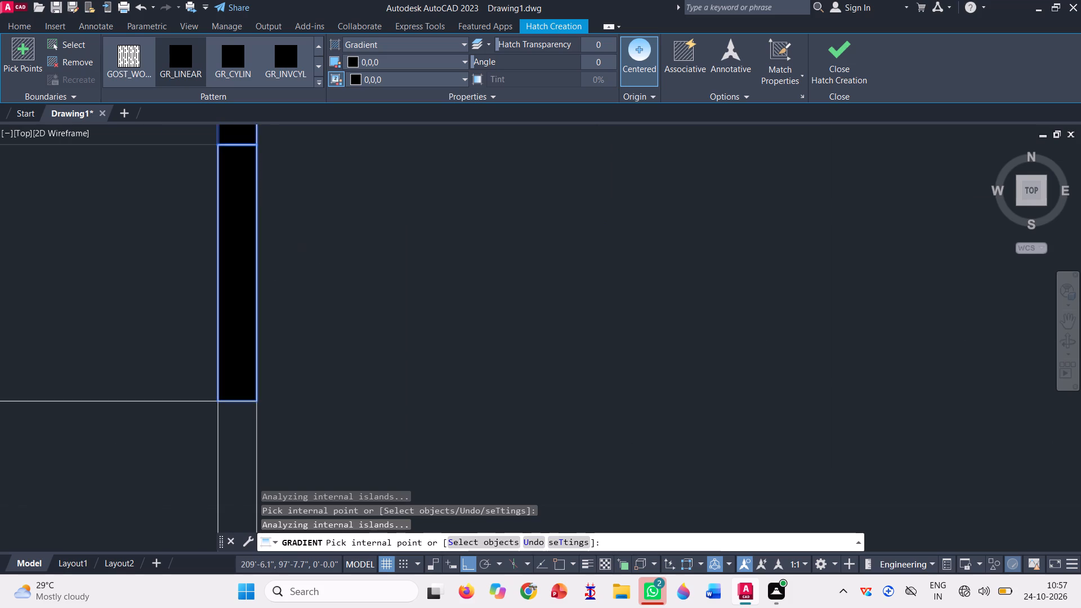
{"action": "scroll", "coordinate": [280, 230], "scroll_direction": "down", "scroll_amount": 2}
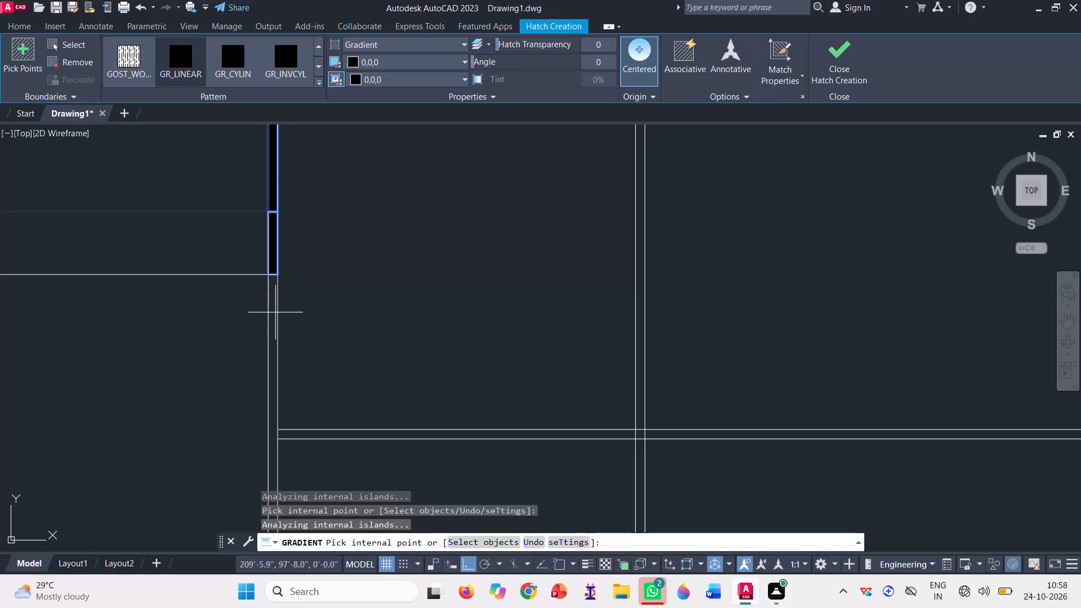
{"action": "left_click", "coordinate": [274, 311]}
Fill the end post's crossing with the left railing's upper intermediate rail and the post section below it with the black gradient.
{"action": "scroll", "coordinate": [283, 268], "scroll_direction": "down", "scroll_amount": 2}
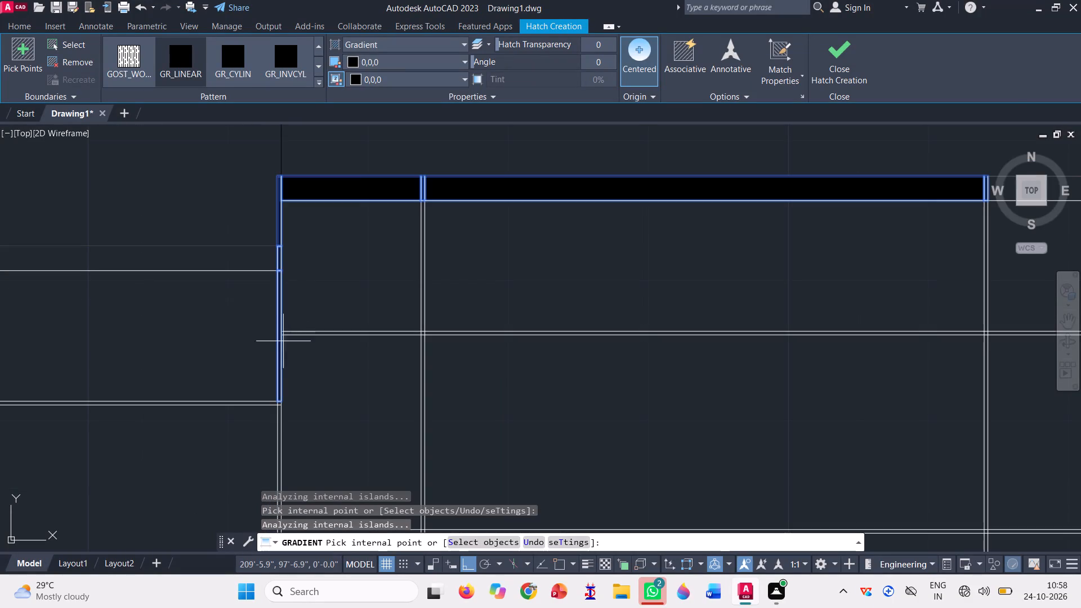
{"action": "scroll", "coordinate": [267, 436], "scroll_direction": "up", "scroll_amount": 5}
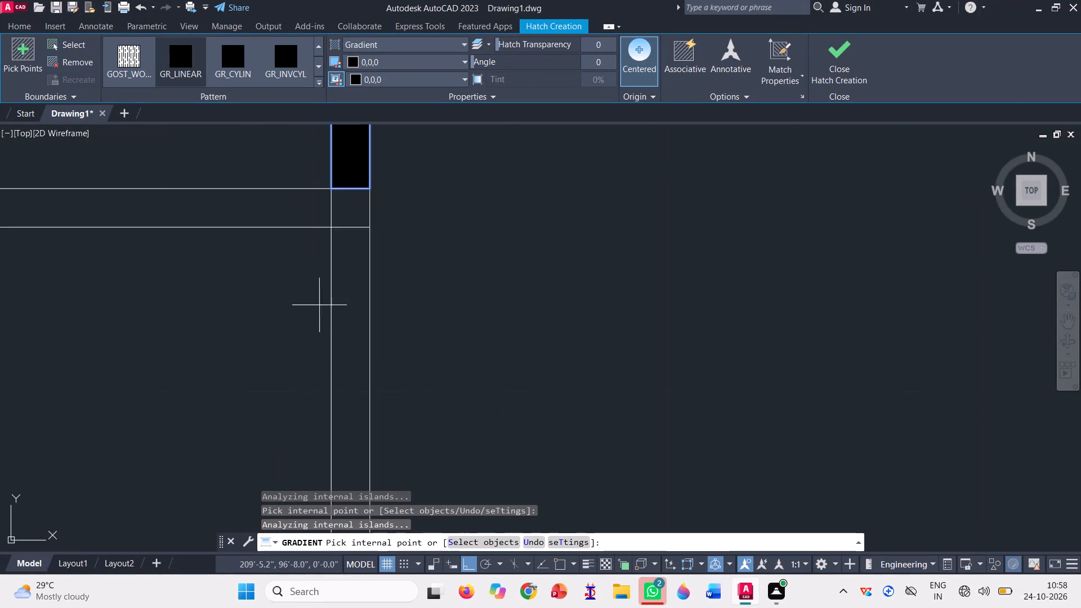
{"action": "scroll", "coordinate": [337, 208], "scroll_direction": "up", "scroll_amount": 3}
{"action": "left_click", "coordinate": [347, 208]}
{"action": "left_click", "coordinate": [373, 336]}
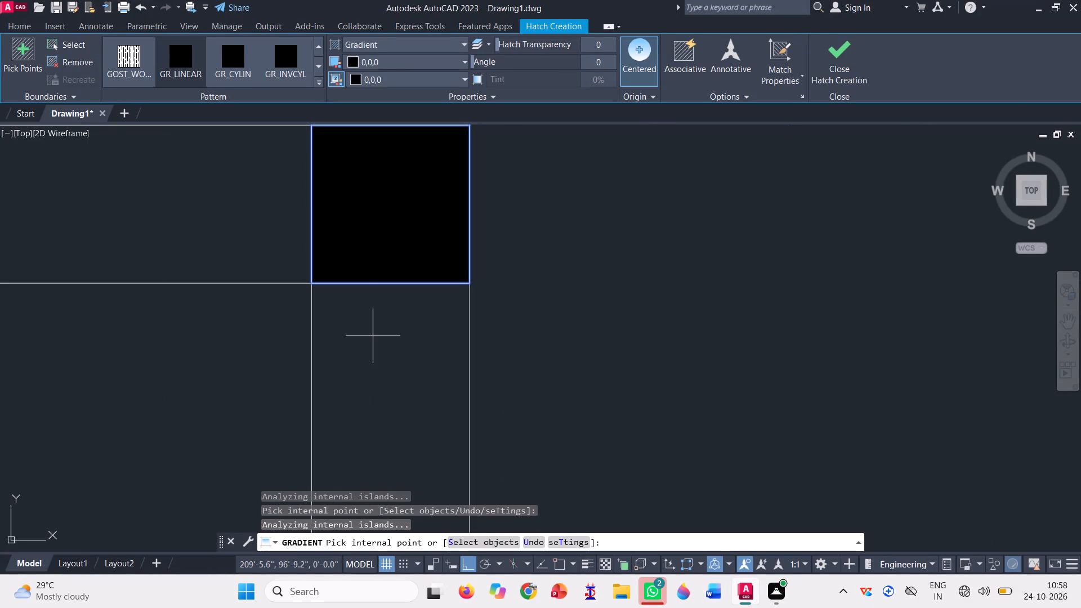
Fill the end post's crossing with the left railing's lower intermediate rail and the post section below it with the black gradient.
{"action": "scroll", "coordinate": [362, 262], "scroll_direction": "down", "scroll_amount": 12}
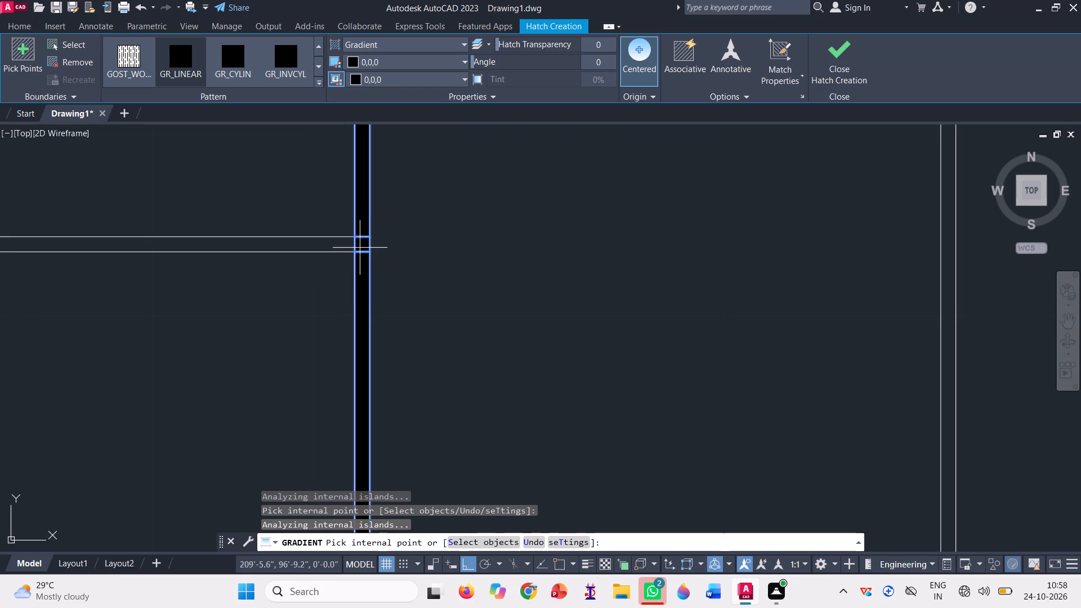
{"action": "scroll", "coordinate": [358, 247], "scroll_direction": "down", "scroll_amount": 4}
{"action": "scroll", "coordinate": [357, 325], "scroll_direction": "down", "scroll_amount": 2}
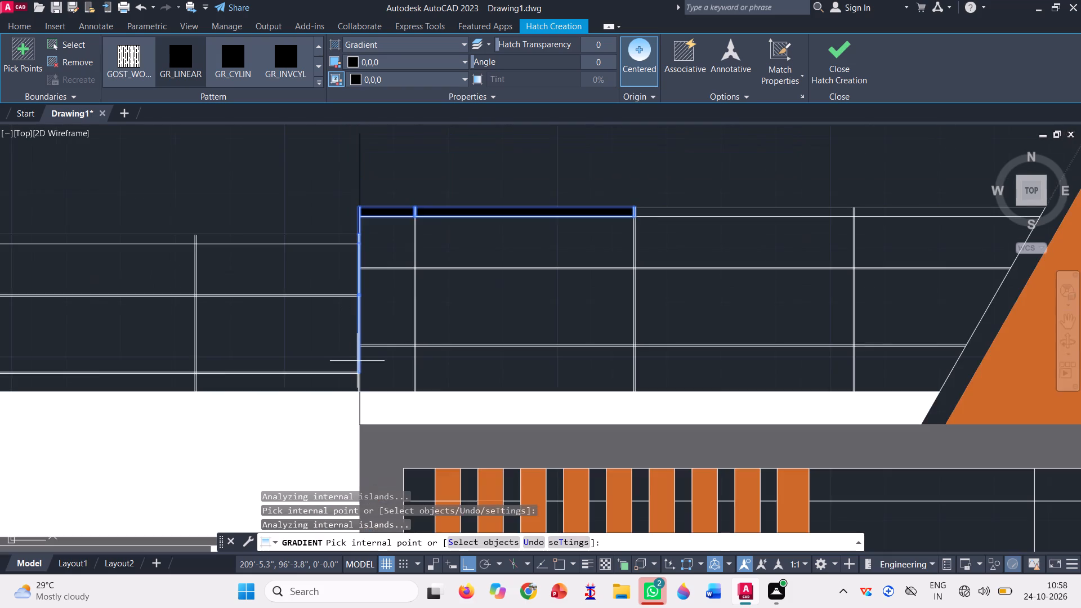
{"action": "scroll", "coordinate": [357, 370], "scroll_direction": "up", "scroll_amount": 7}
{"action": "scroll", "coordinate": [378, 237], "scroll_direction": "up", "scroll_amount": 4}
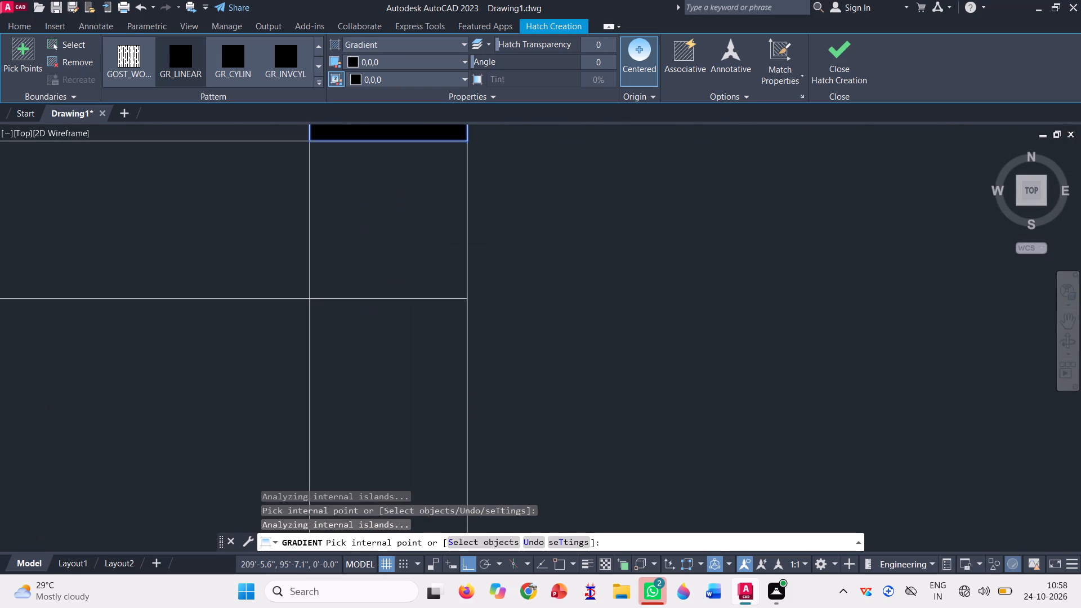
{"action": "left_click", "coordinate": [374, 230]}
{"action": "left_click", "coordinate": [410, 393]}
{"action": "scroll", "coordinate": [421, 314], "scroll_direction": "down", "scroll_amount": 3}
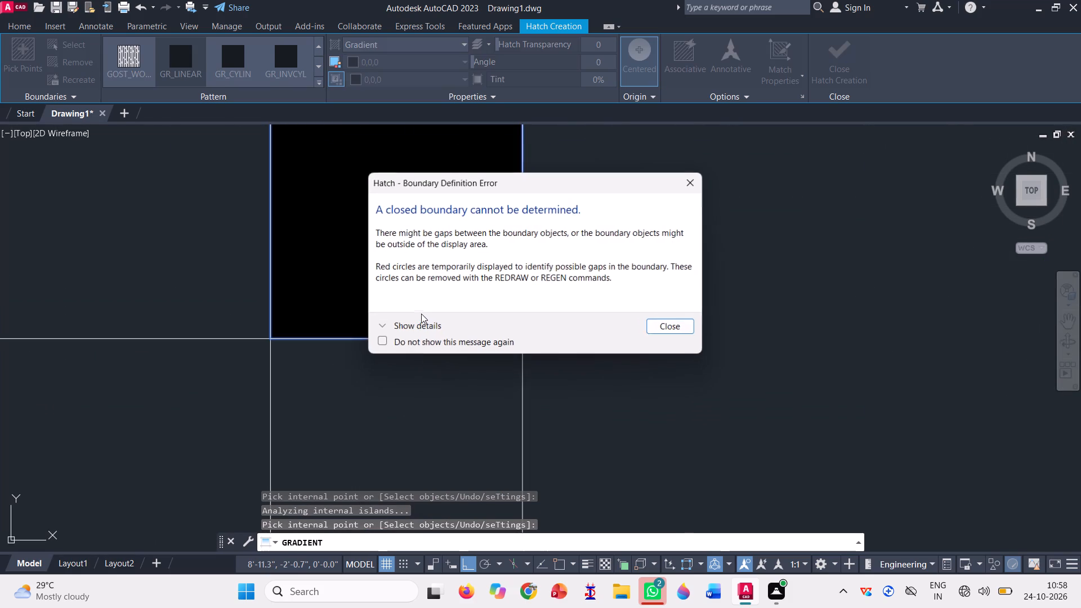
{"action": "left_click", "coordinate": [663, 325]}
{"action": "scroll", "coordinate": [494, 262], "scroll_direction": "down", "scroll_amount": 3}
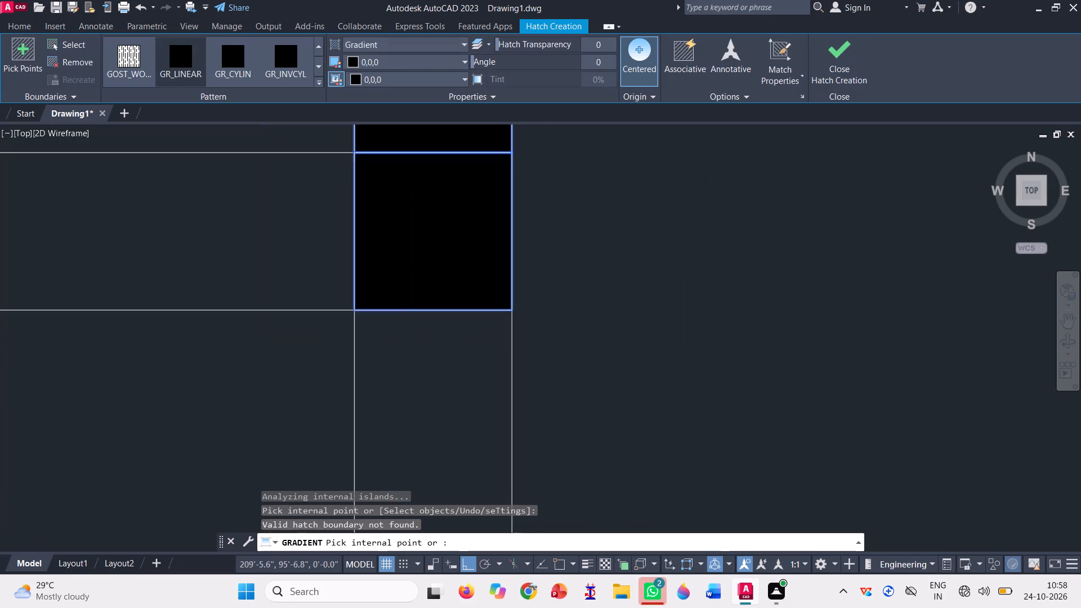
{"action": "scroll", "coordinate": [467, 248], "scroll_direction": "down", "scroll_amount": 3}
{"action": "left_click", "coordinate": [460, 320]}
Fill the middle railing's lower intermediate rail in its short first bay with the black gradient.
{"action": "scroll", "coordinate": [423, 230], "scroll_direction": "down", "scroll_amount": 2}
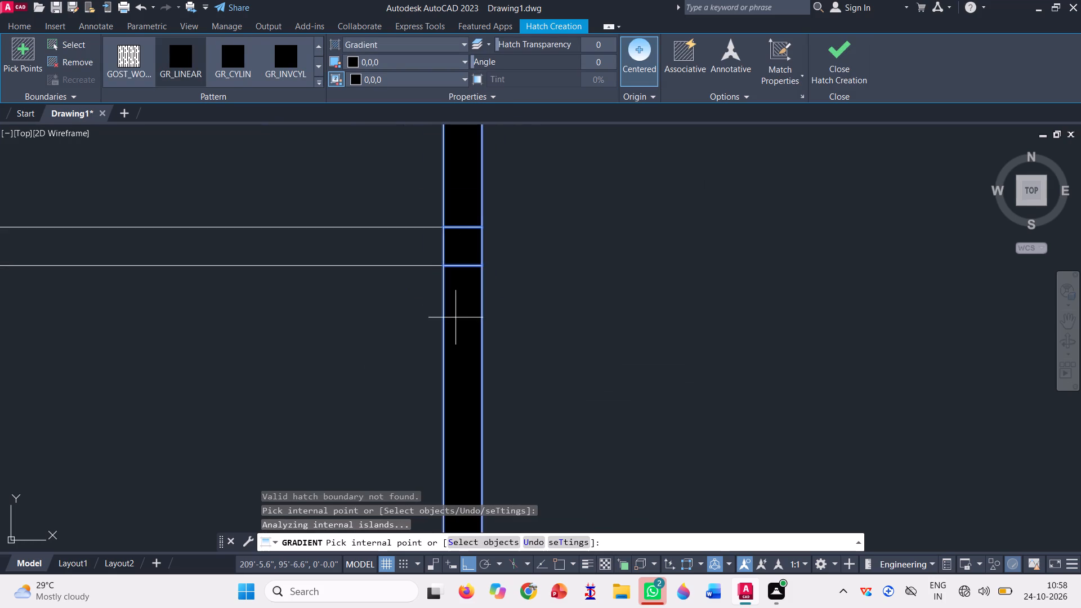
{"action": "scroll", "coordinate": [423, 230], "scroll_direction": "down", "scroll_amount": 4}
{"action": "scroll", "coordinate": [490, 302], "scroll_direction": "down", "scroll_amount": 1}
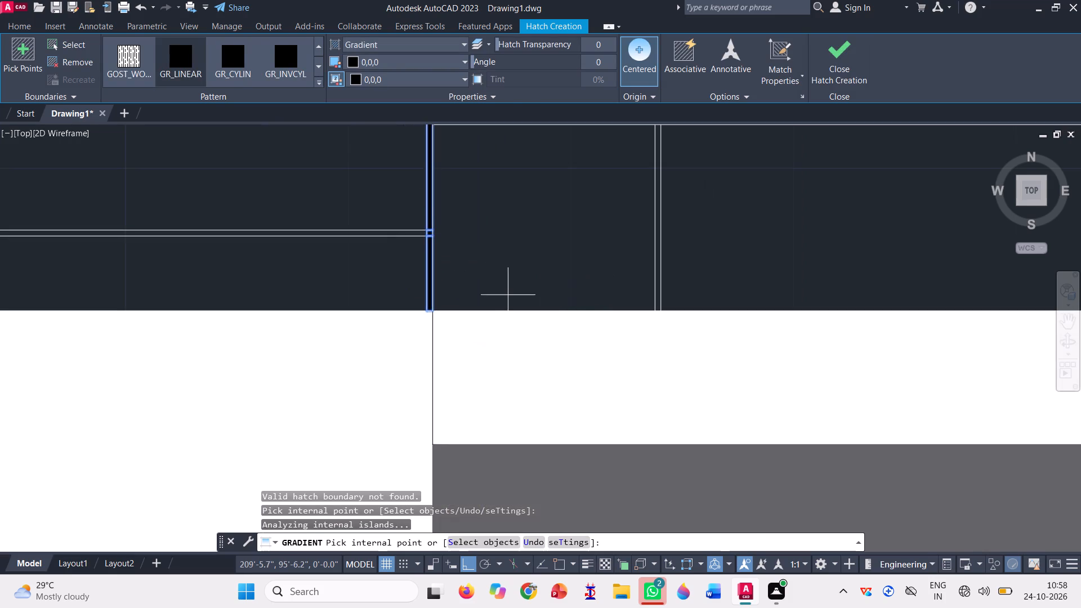
{"action": "scroll", "coordinate": [555, 264], "scroll_direction": "down", "scroll_amount": 1}
{"action": "scroll", "coordinate": [558, 217], "scroll_direction": "up", "scroll_amount": 6}
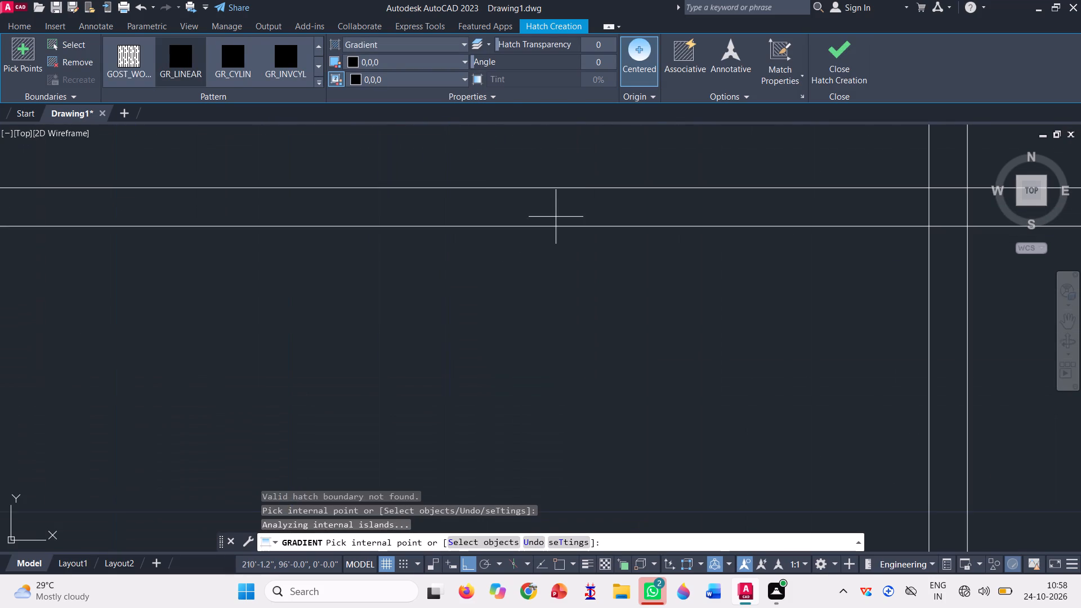
{"action": "left_click", "coordinate": [502, 202]}
Fill the crossing of the middle railing's first post and lower intermediate rail with the black gradient.
{"action": "scroll", "coordinate": [541, 235], "scroll_direction": "down", "scroll_amount": 1}
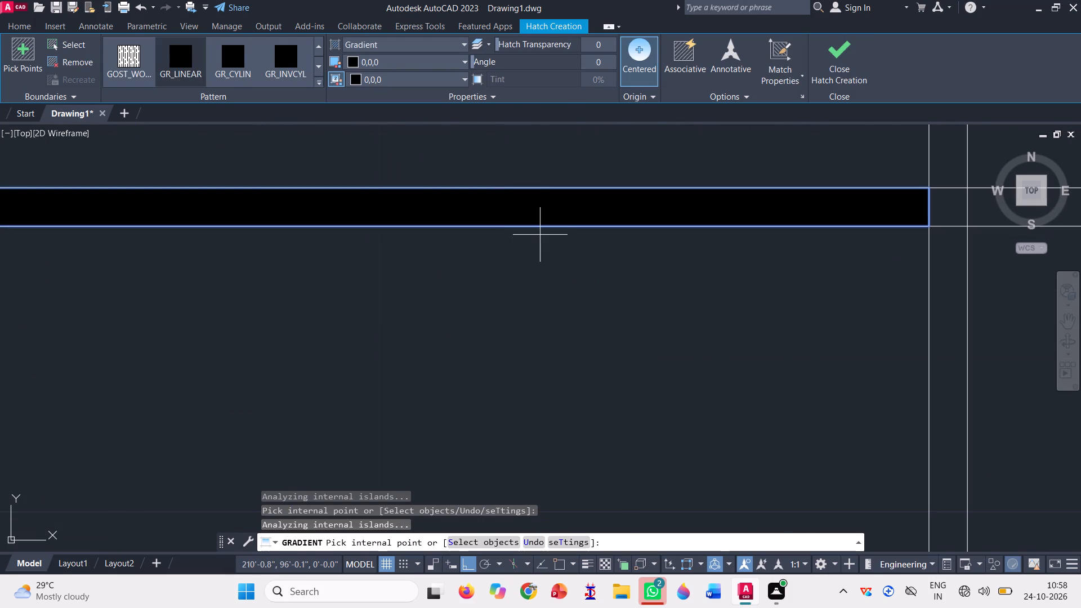
{"action": "scroll", "coordinate": [541, 235], "scroll_direction": "down", "scroll_amount": 4}
{"action": "scroll", "coordinate": [647, 230], "scroll_direction": "up", "scroll_amount": 3}
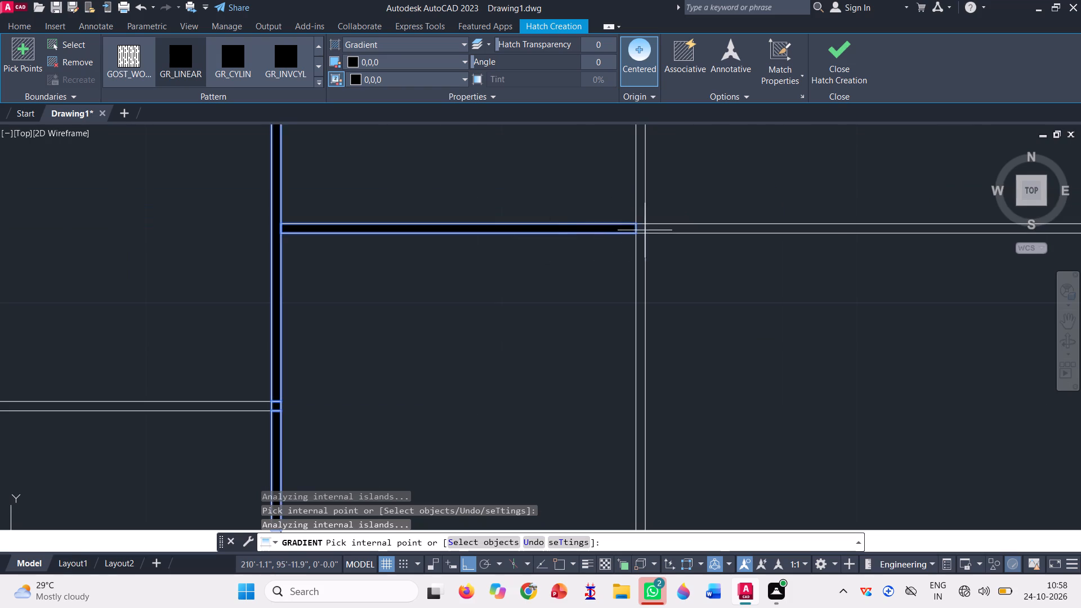
{"action": "scroll", "coordinate": [645, 217], "scroll_direction": "up", "scroll_amount": 3}
{"action": "scroll", "coordinate": [628, 167], "scroll_direction": "up", "scroll_amount": 2}
{"action": "left_click", "coordinate": [627, 167]}
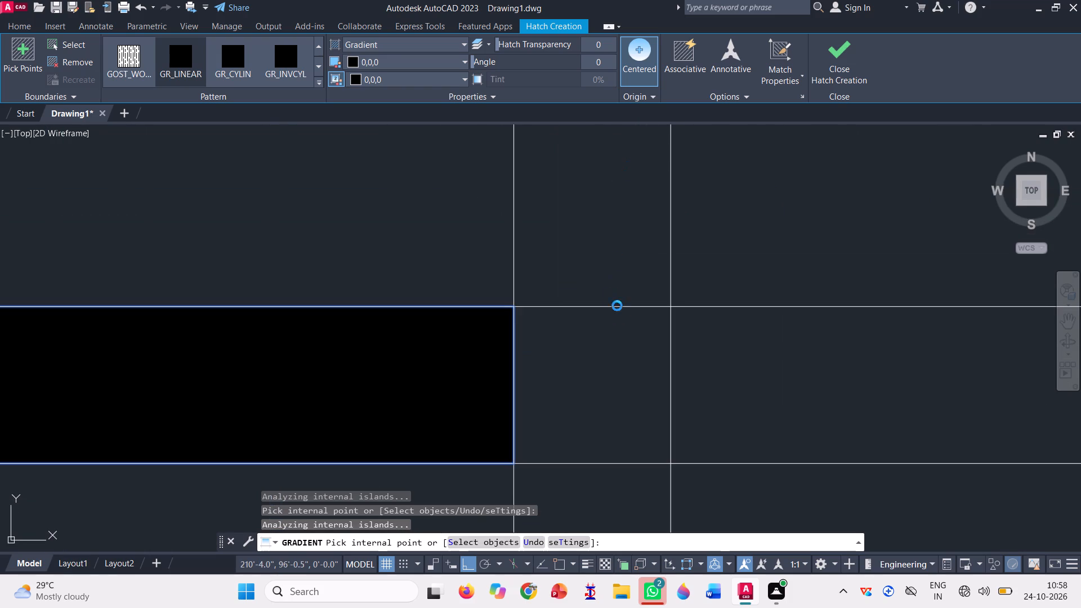
{"action": "left_click", "coordinate": [665, 313]}
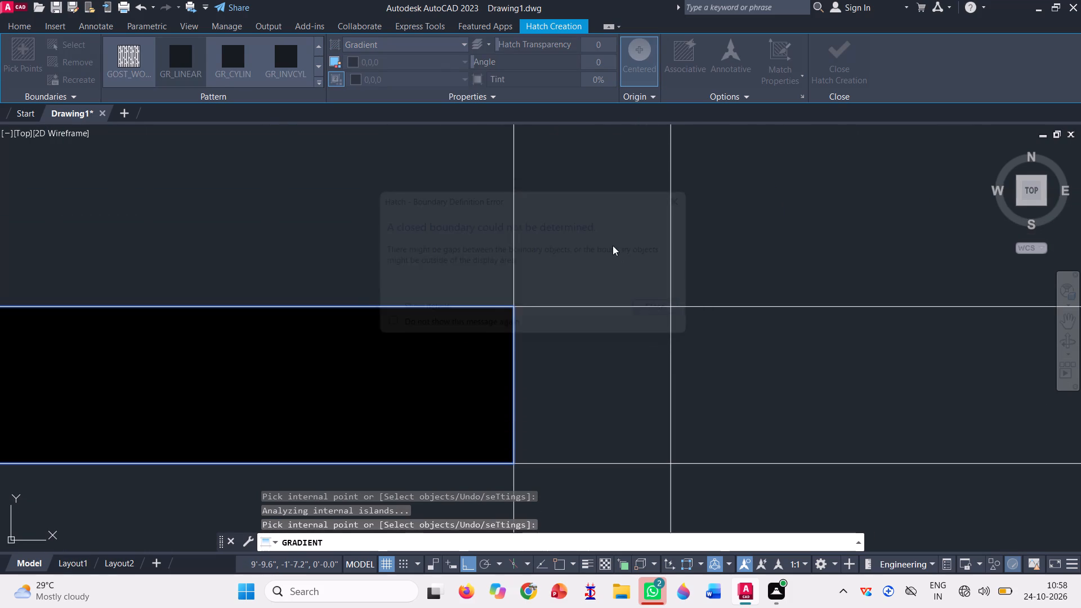
{"action": "left_click", "coordinate": [605, 235]}
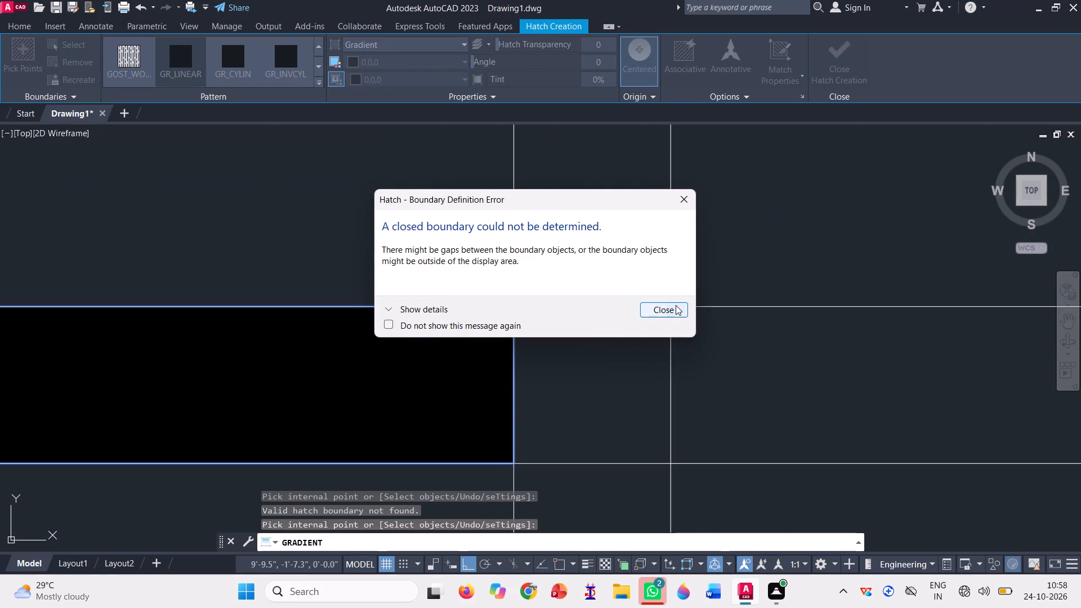
{"action": "left_click", "coordinate": [676, 303]}
{"action": "left_click", "coordinate": [623, 350]}
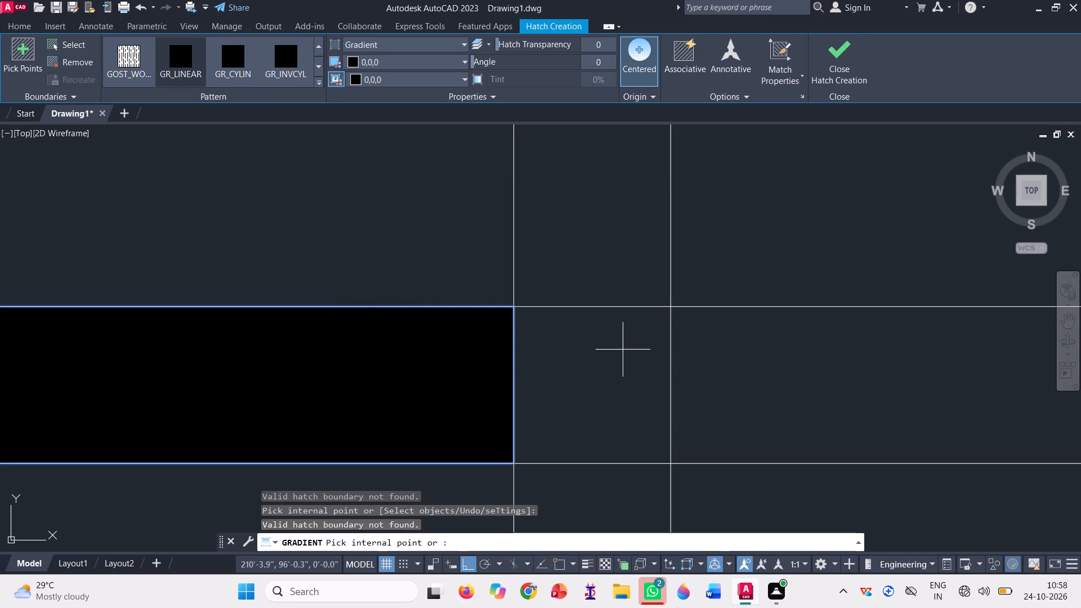
{"action": "left_click", "coordinate": [720, 369]}
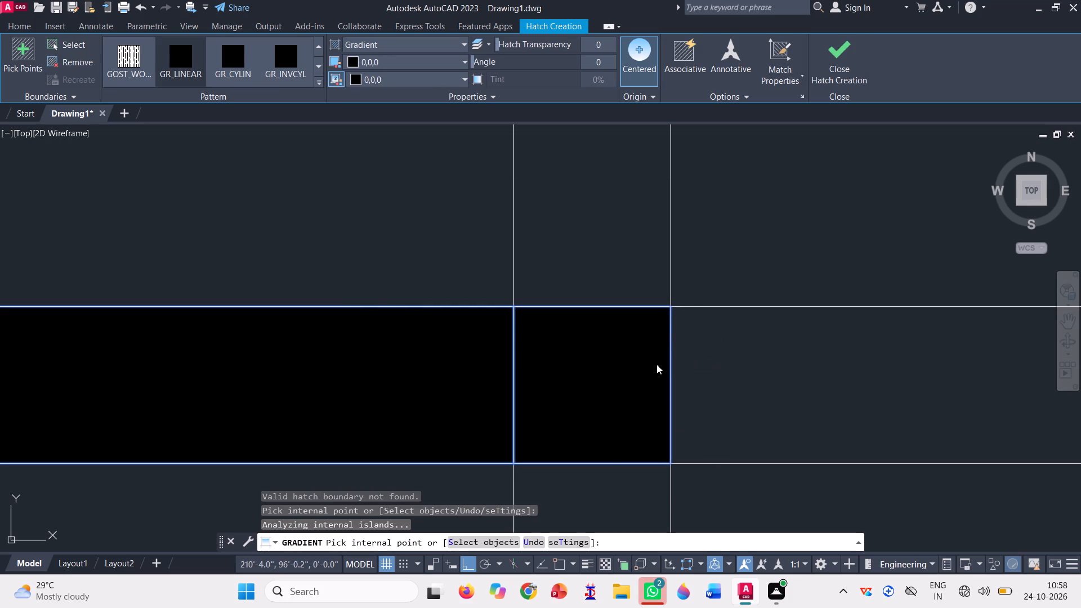
{"action": "left_click", "coordinate": [665, 310]}
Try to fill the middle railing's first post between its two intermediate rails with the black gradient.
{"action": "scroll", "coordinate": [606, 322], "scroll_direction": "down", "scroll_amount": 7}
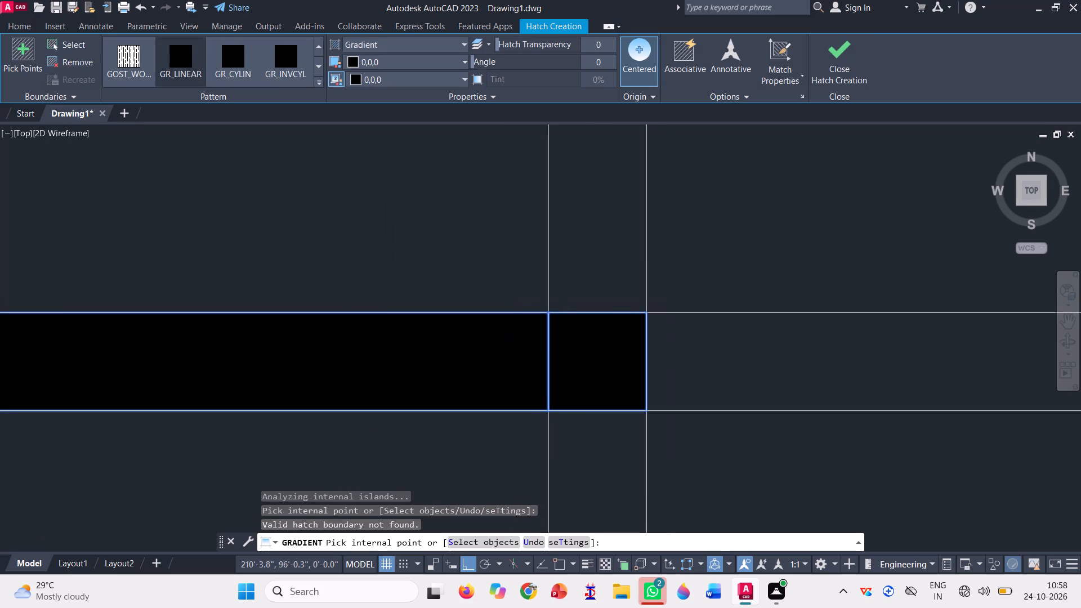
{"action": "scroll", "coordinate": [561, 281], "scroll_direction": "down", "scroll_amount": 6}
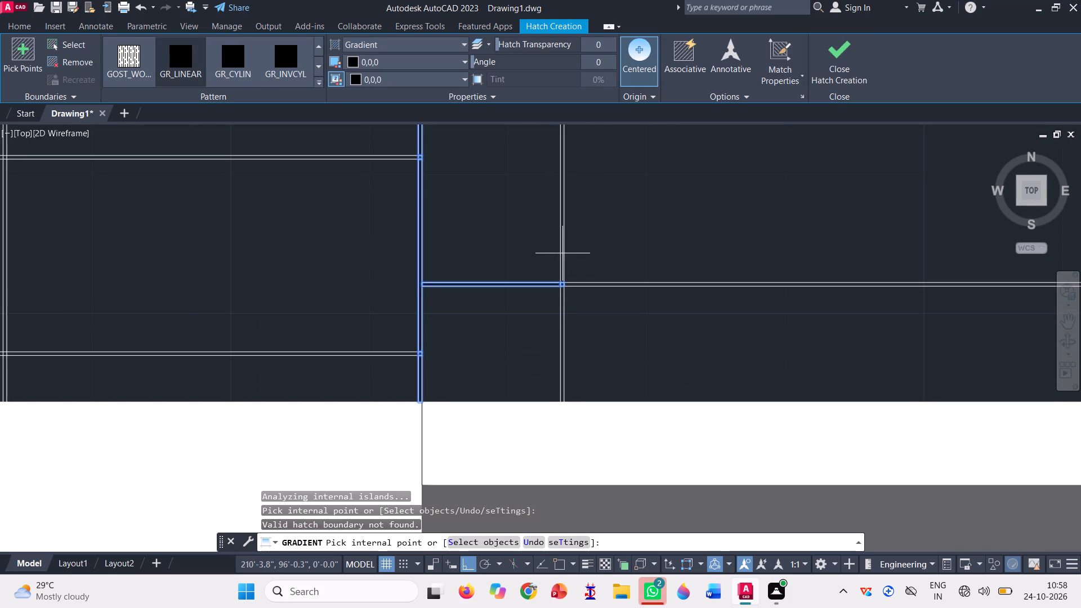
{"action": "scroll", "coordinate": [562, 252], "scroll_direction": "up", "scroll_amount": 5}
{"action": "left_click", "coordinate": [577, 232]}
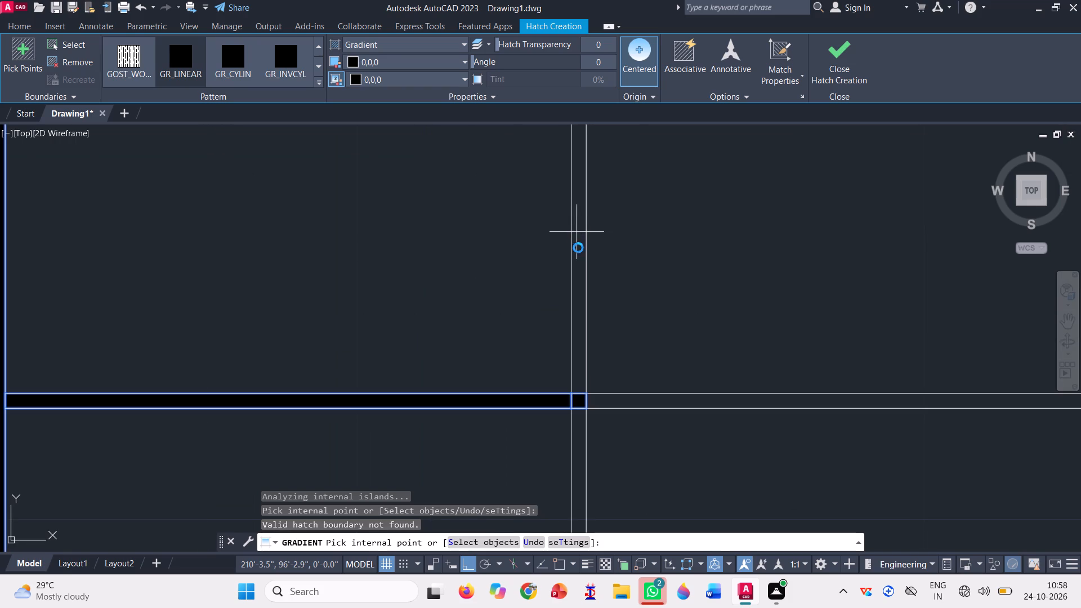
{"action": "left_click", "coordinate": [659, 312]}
Fill the middle railing's first post between the top rail and the upper intermediate rail with the black gradient.
{"action": "scroll", "coordinate": [569, 369], "scroll_direction": "down", "scroll_amount": 3}
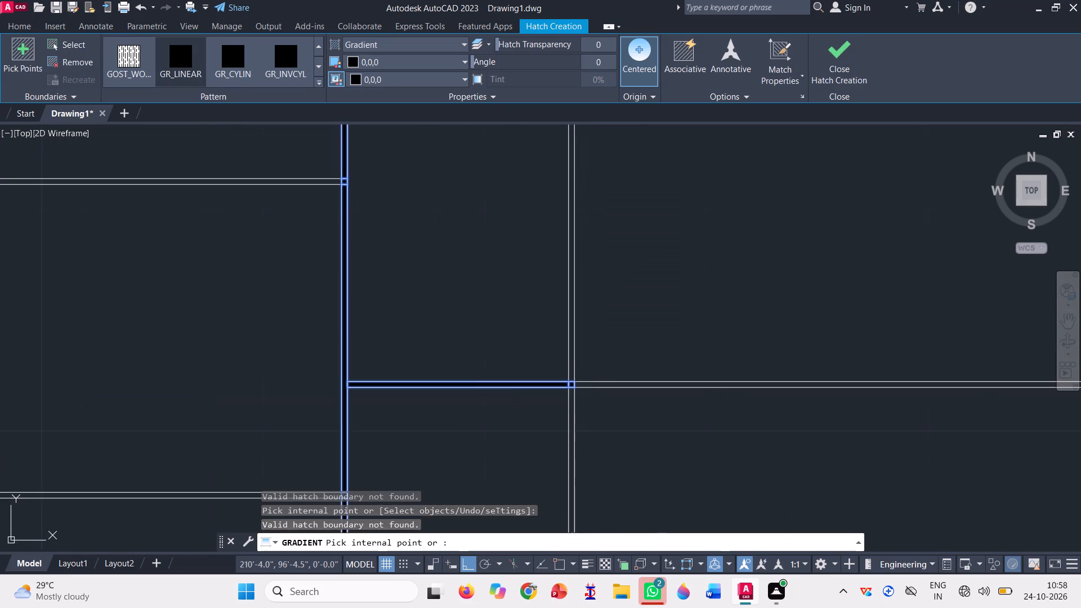
{"action": "scroll", "coordinate": [569, 387], "scroll_direction": "down", "scroll_amount": 3}
{"action": "scroll", "coordinate": [589, 267], "scroll_direction": "up", "scroll_amount": 3}
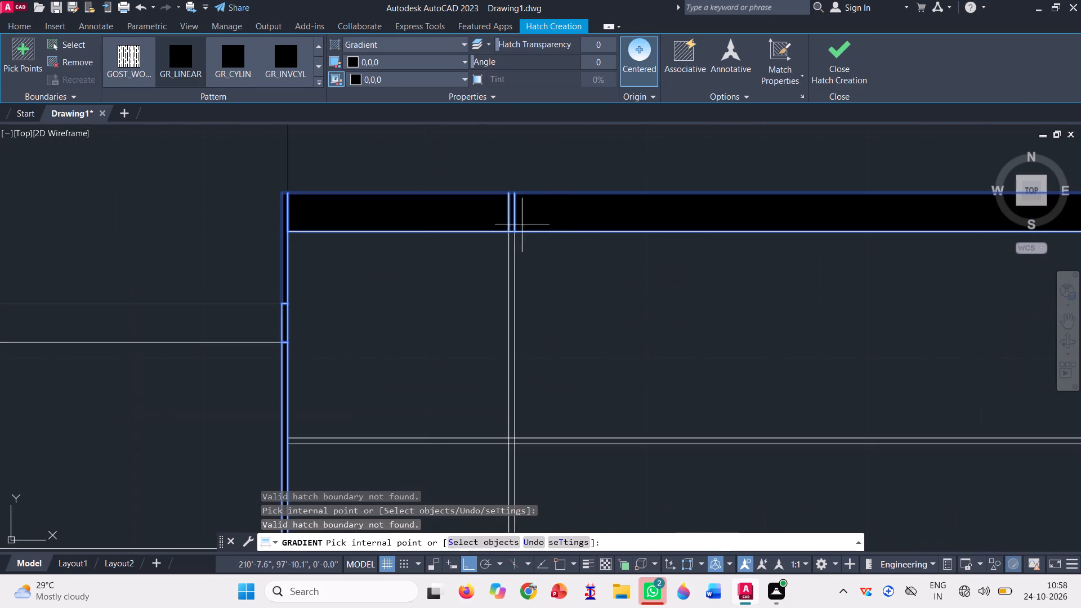
{"action": "scroll", "coordinate": [520, 223], "scroll_direction": "up", "scroll_amount": 4}
{"action": "scroll", "coordinate": [479, 291], "scroll_direction": "up", "scroll_amount": 3}
{"action": "left_click", "coordinate": [451, 293]}
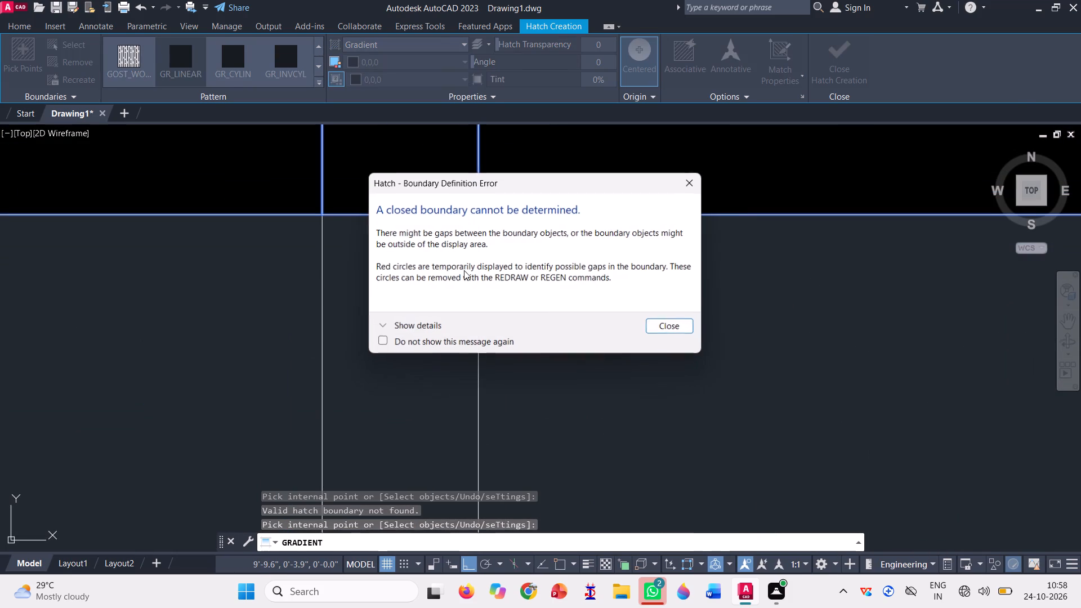
{"action": "left_click", "coordinate": [681, 328]}
{"action": "scroll", "coordinate": [515, 227], "scroll_direction": "down", "scroll_amount": 2}
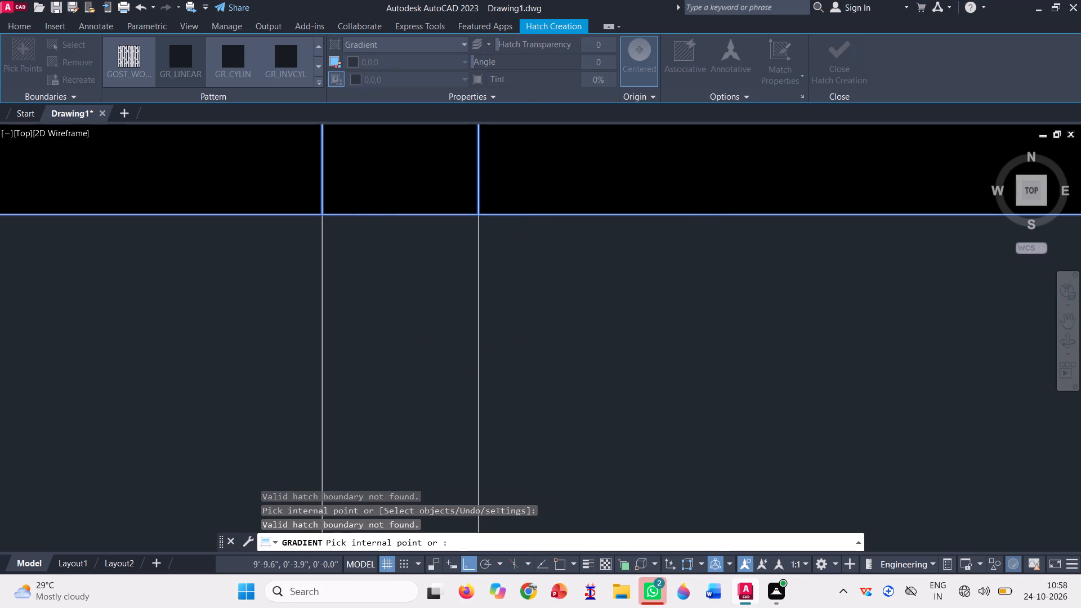
{"action": "scroll", "coordinate": [492, 204], "scroll_direction": "down", "scroll_amount": 6}
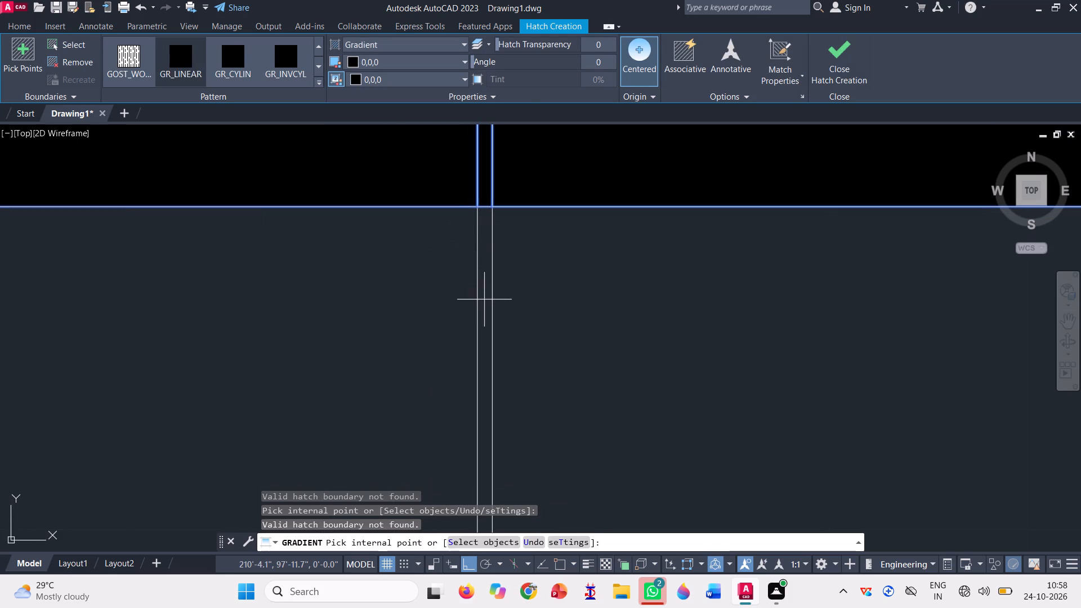
{"action": "left_click", "coordinate": [486, 299]}
Fill the middle railing's upper intermediate rail in its first bay and at the first post crossing with the black gradient.
{"action": "scroll", "coordinate": [475, 231], "scroll_direction": "down", "scroll_amount": 3}
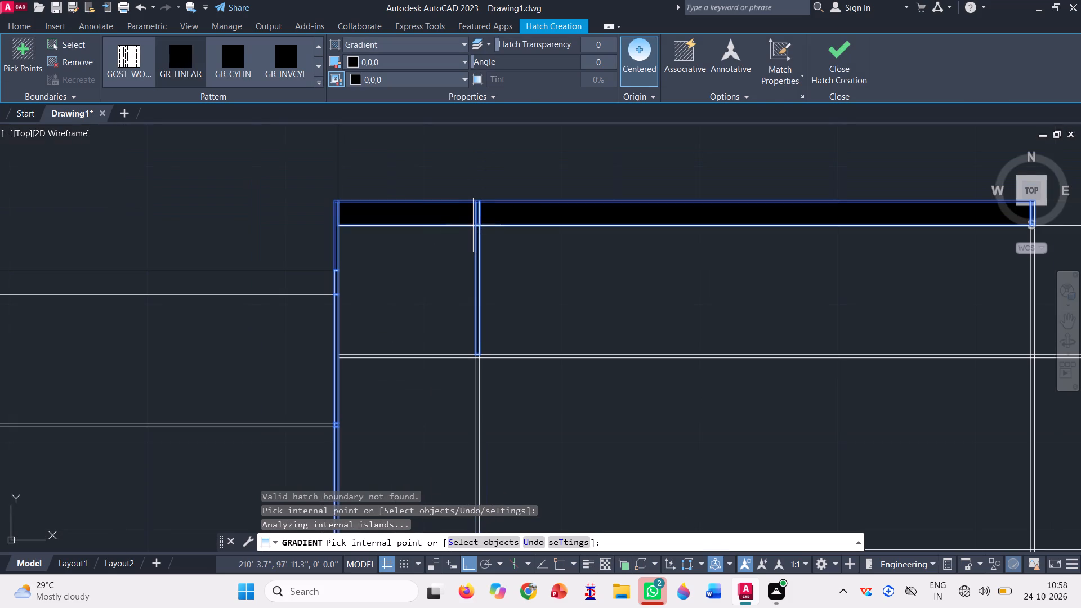
{"action": "scroll", "coordinate": [455, 363], "scroll_direction": "up", "scroll_amount": 3}
{"action": "scroll", "coordinate": [328, 350], "scroll_direction": "up", "scroll_amount": 3}
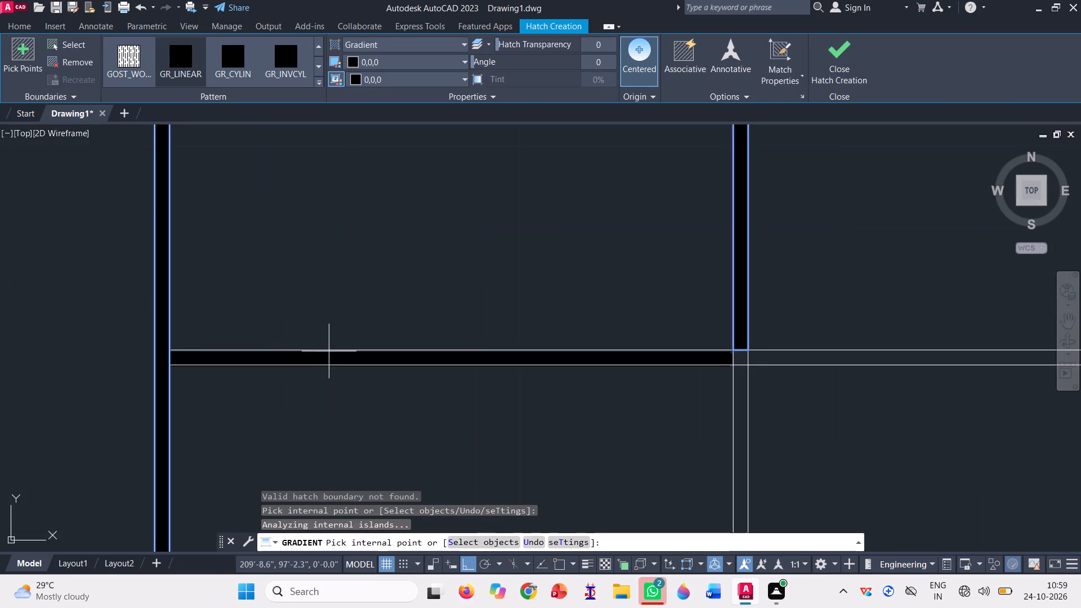
{"action": "left_click", "coordinate": [335, 354]}
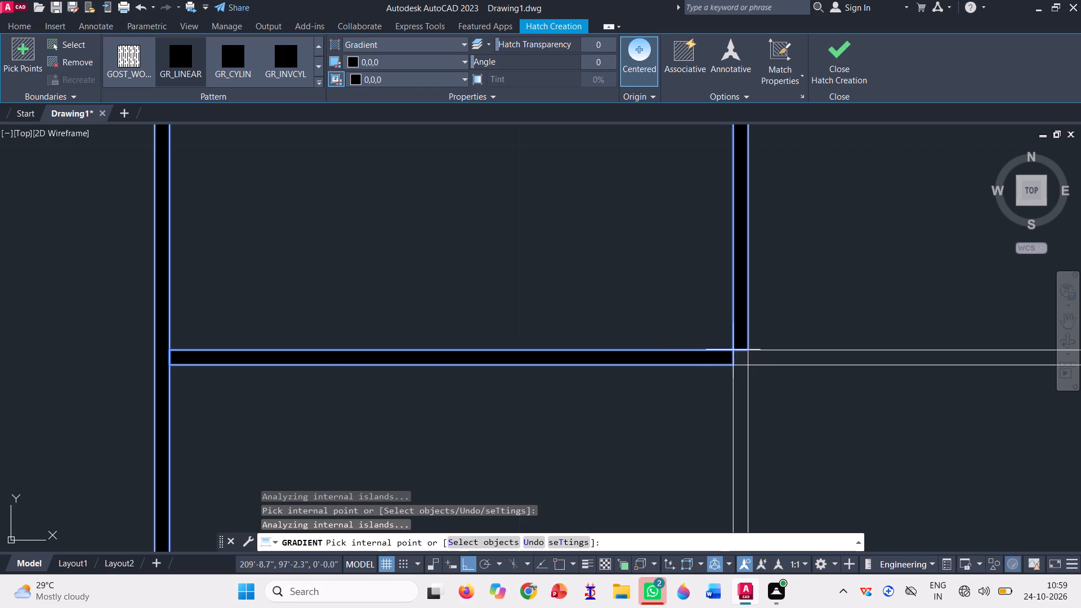
{"action": "scroll", "coordinate": [745, 357], "scroll_direction": "up", "scroll_amount": 1}
{"action": "left_click", "coordinate": [745, 356]}
Fill the middle railing's upper intermediate rail in its second bay with the black gradient and finish the hatch.
{"action": "scroll", "coordinate": [481, 300], "scroll_direction": "down", "scroll_amount": 2}
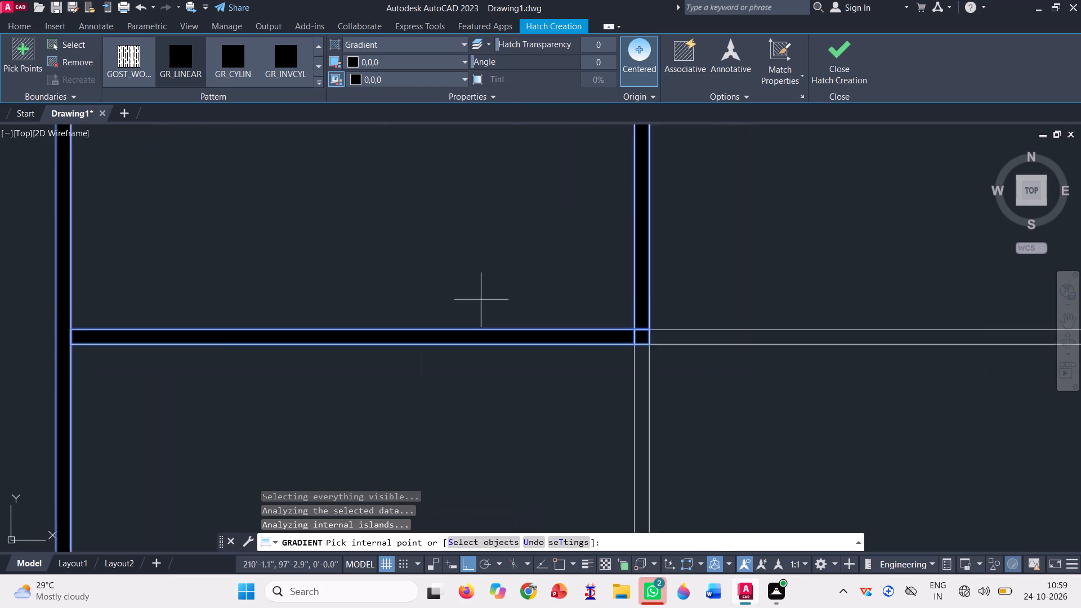
{"action": "scroll", "coordinate": [481, 300], "scroll_direction": "down", "scroll_amount": 5}
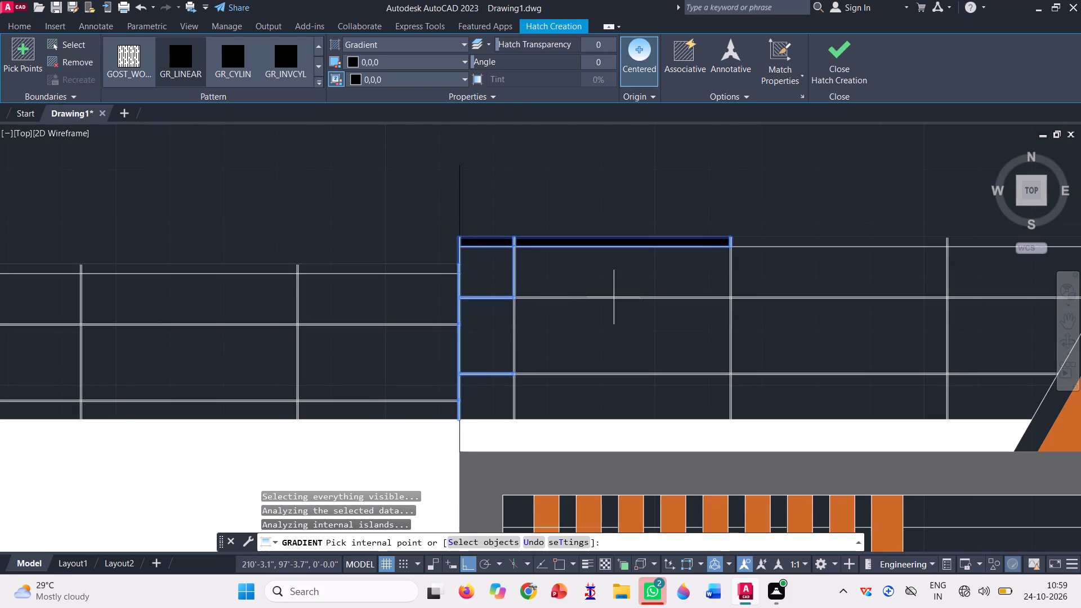
{"action": "scroll", "coordinate": [619, 295], "scroll_direction": "up", "scroll_amount": 4}
{"action": "scroll", "coordinate": [565, 307], "scroll_direction": "up", "scroll_amount": 3}
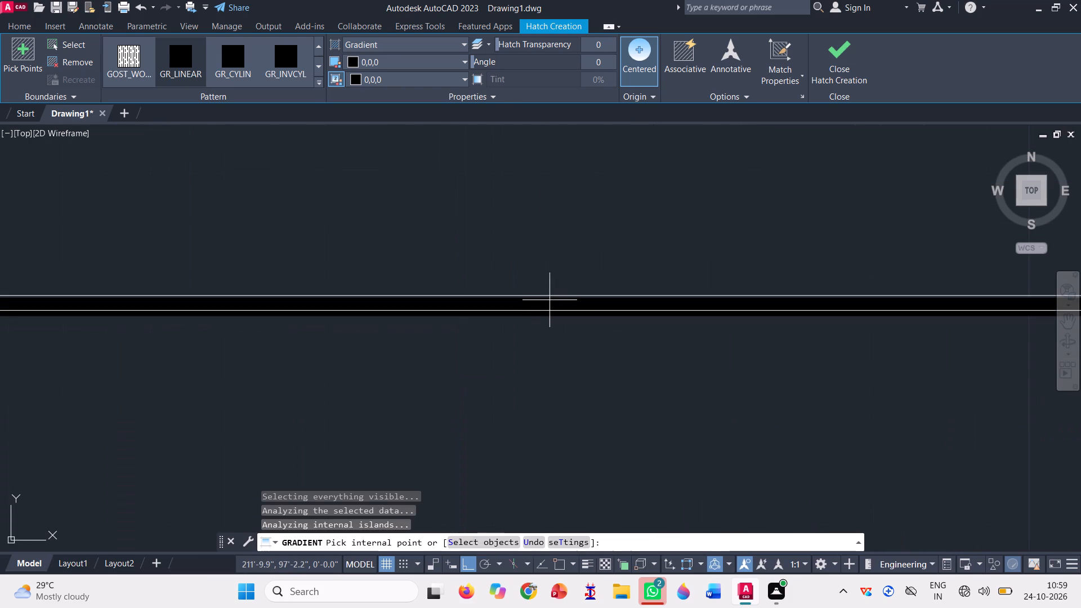
{"action": "left_click", "coordinate": [549, 299]}
{"action": "scroll", "coordinate": [550, 298], "scroll_direction": "down", "scroll_amount": 12}
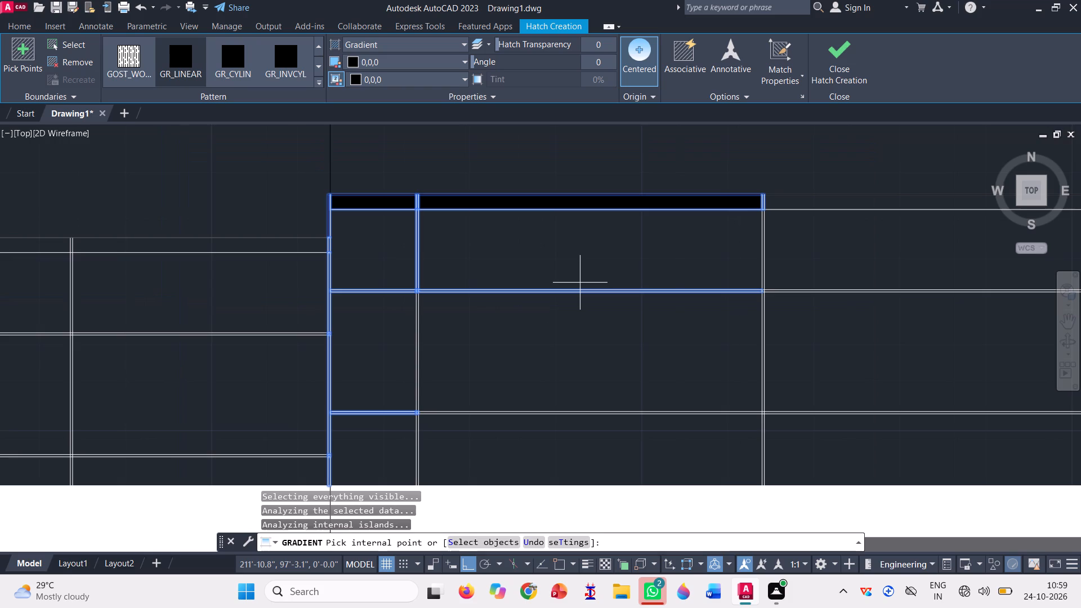
{"action": "left_click", "coordinate": [832, 62]}
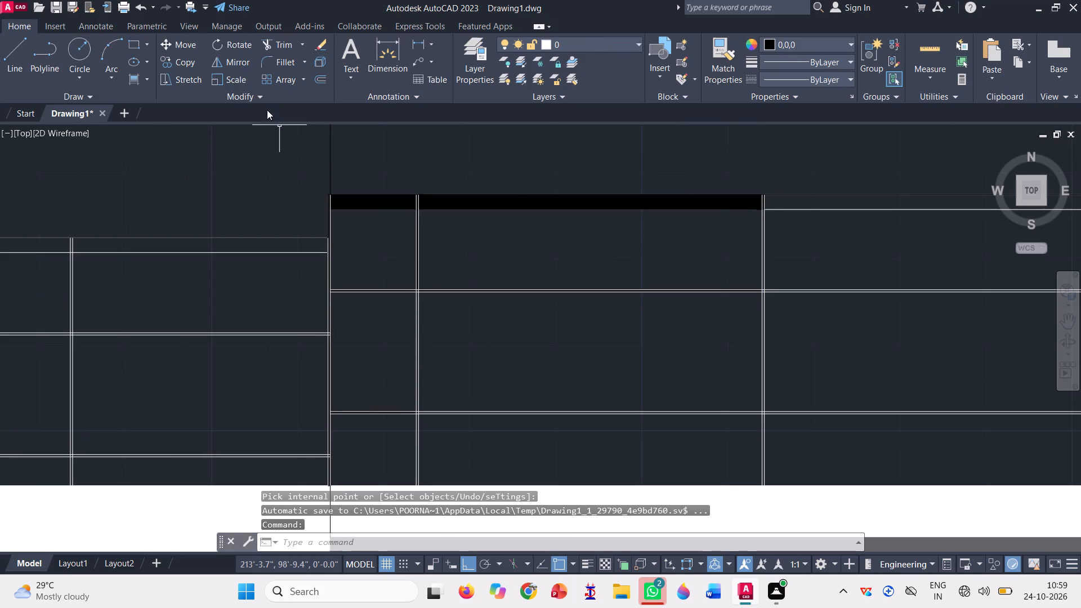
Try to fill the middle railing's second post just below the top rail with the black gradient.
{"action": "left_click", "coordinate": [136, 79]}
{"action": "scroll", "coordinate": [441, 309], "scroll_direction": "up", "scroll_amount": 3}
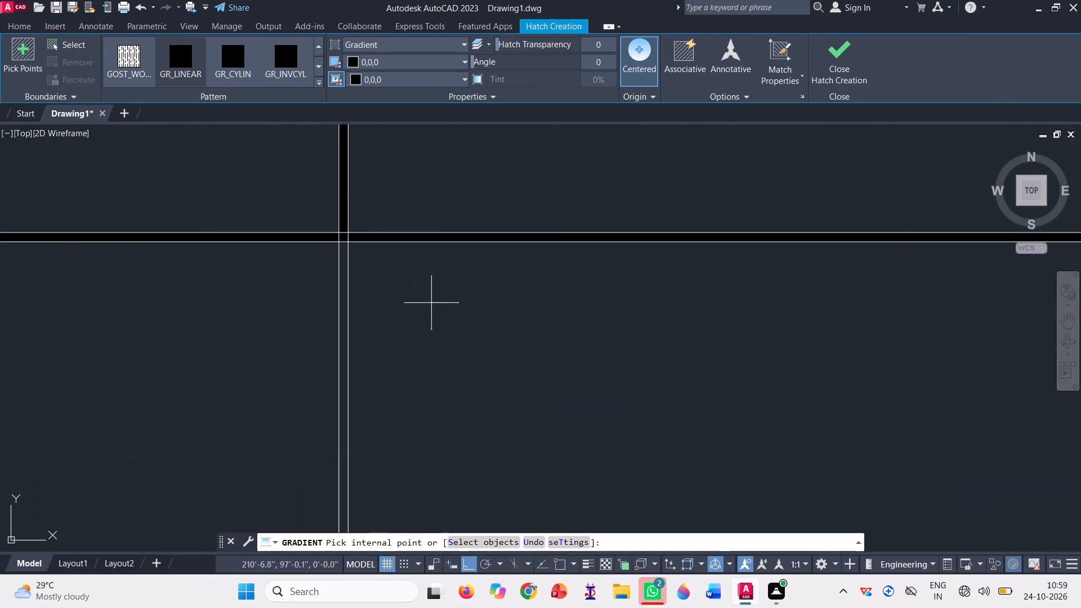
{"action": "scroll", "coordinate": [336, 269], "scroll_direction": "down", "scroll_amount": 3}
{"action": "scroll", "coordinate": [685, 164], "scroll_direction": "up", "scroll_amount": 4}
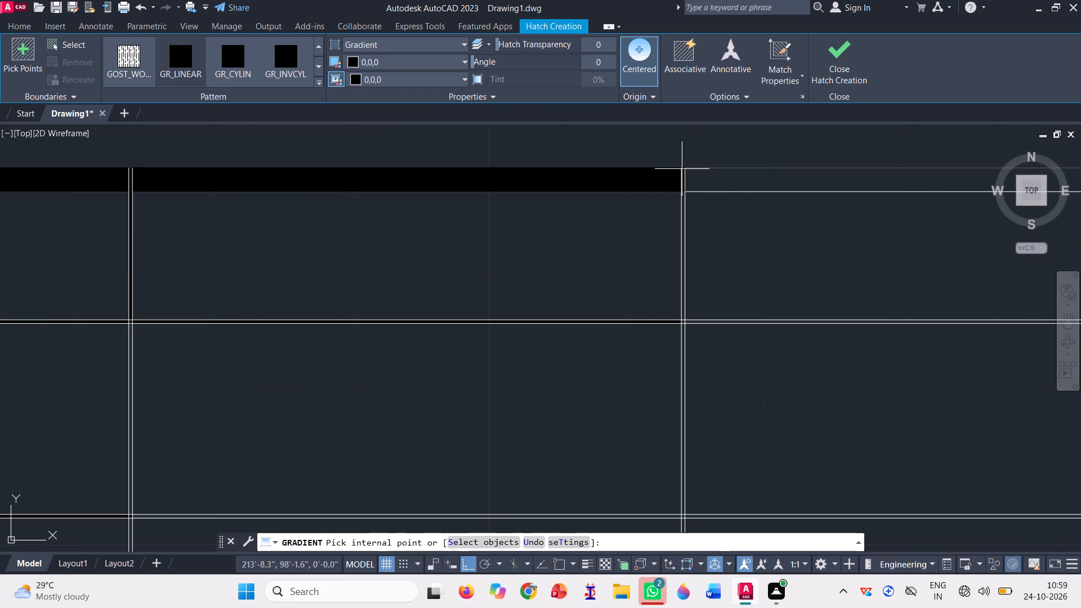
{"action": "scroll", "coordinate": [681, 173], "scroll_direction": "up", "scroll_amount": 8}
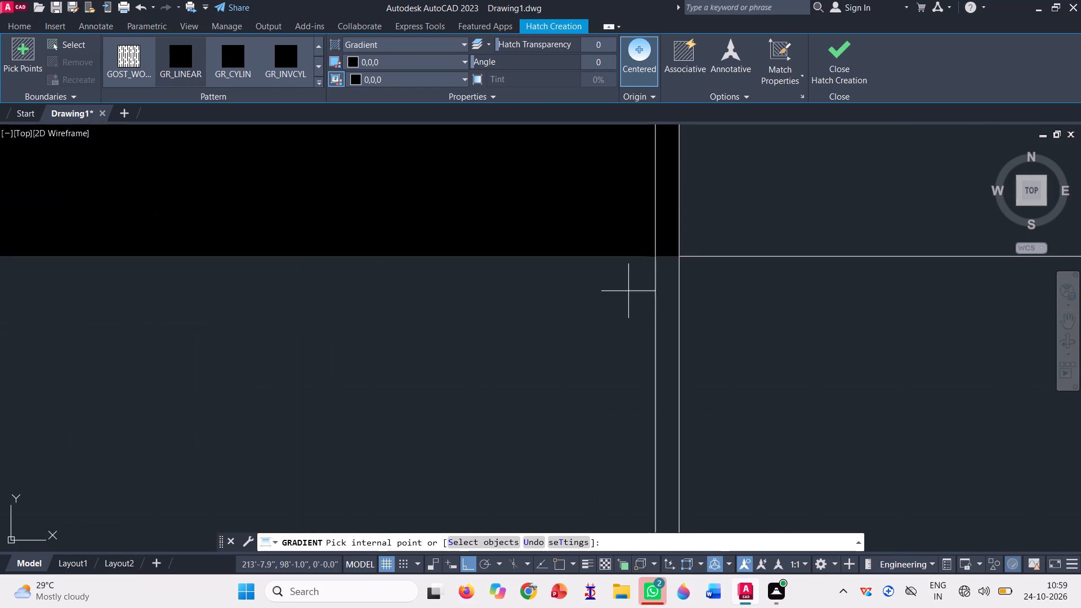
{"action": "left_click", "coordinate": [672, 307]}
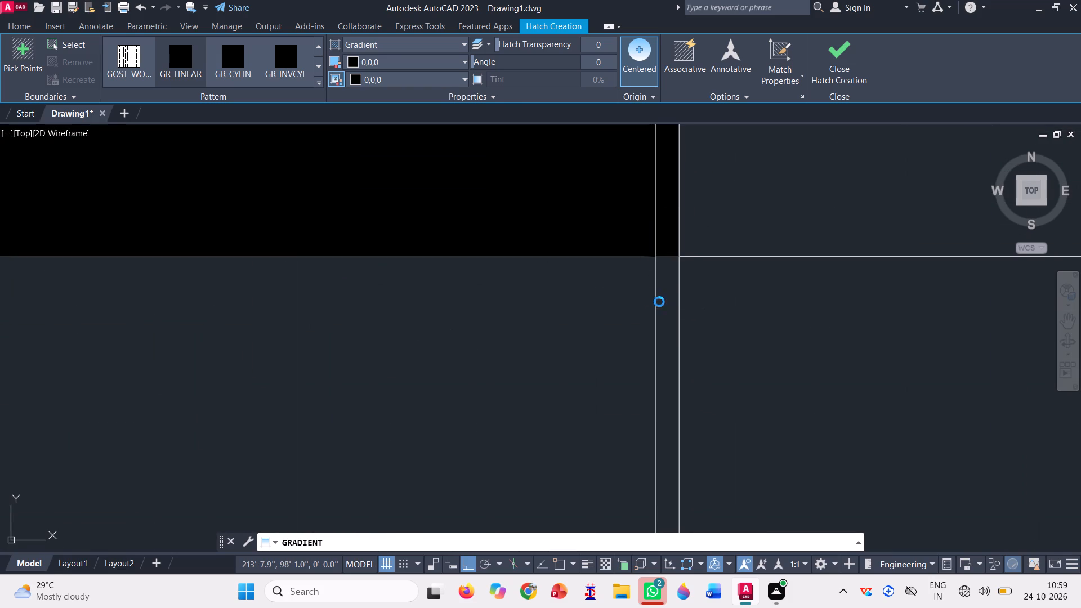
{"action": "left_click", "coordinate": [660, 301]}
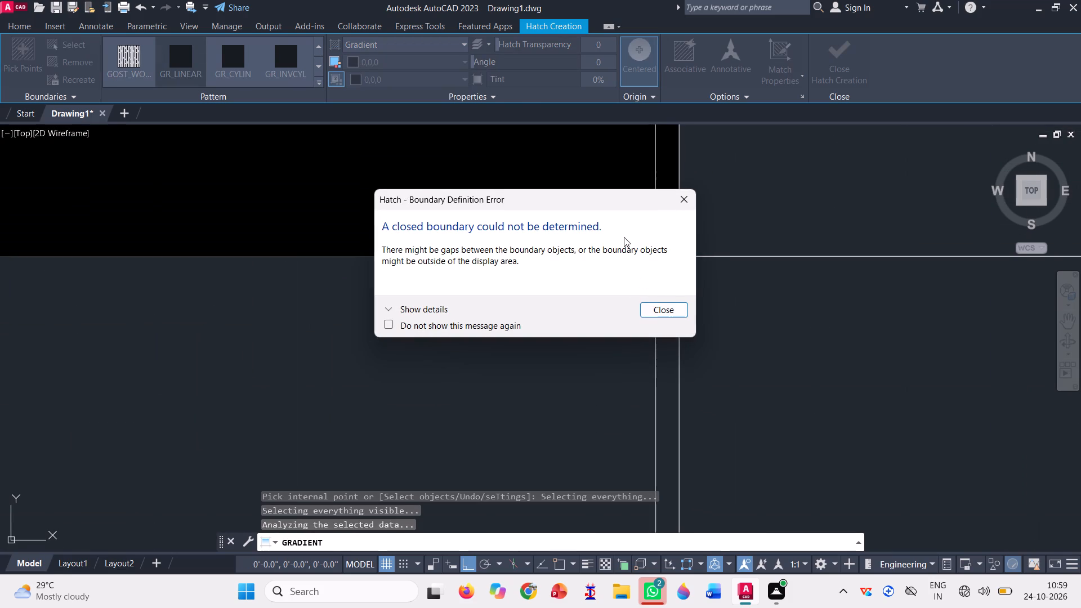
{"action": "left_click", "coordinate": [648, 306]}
Fill the middle railing's top rail in its third bay with the black gradient and finish the hatch.
{"action": "scroll", "coordinate": [516, 240], "scroll_direction": "down", "scroll_amount": 3}
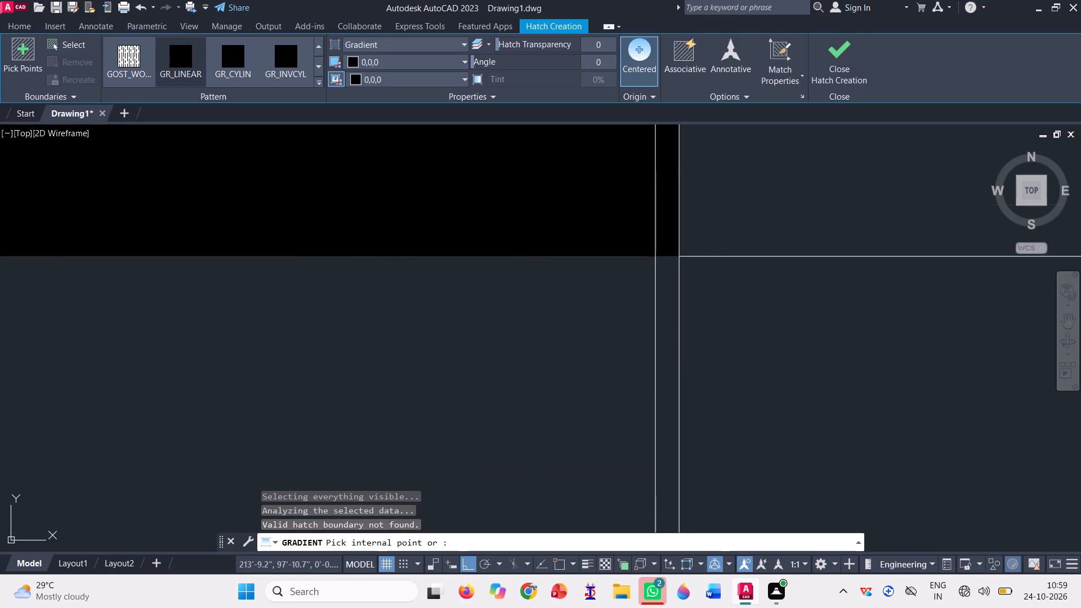
{"action": "scroll", "coordinate": [535, 227], "scroll_direction": "down", "scroll_amount": 5}
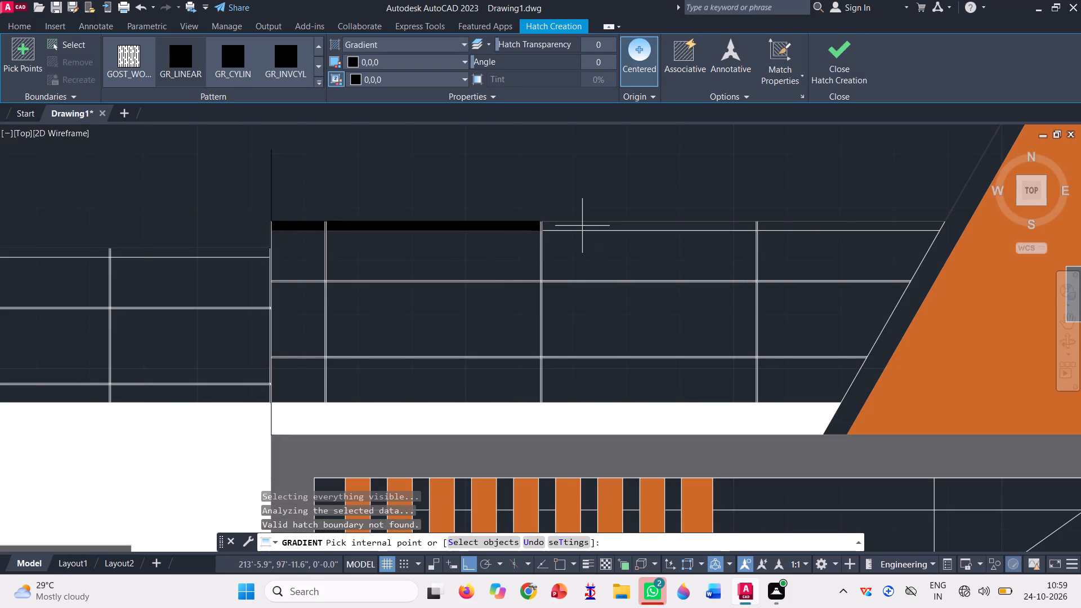
{"action": "left_click", "coordinate": [580, 224]}
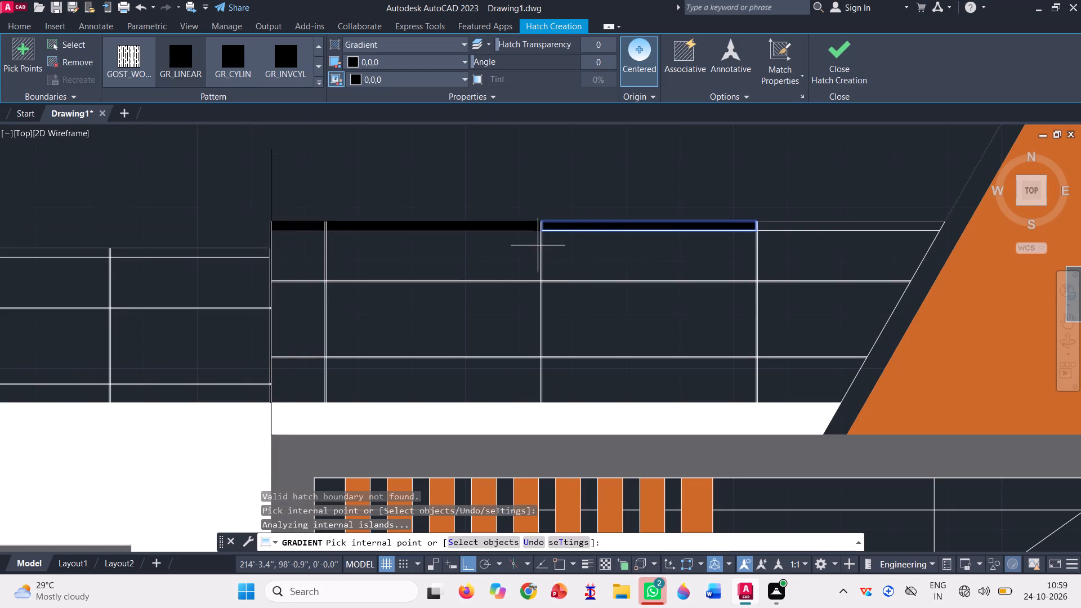
{"action": "scroll", "coordinate": [546, 234], "scroll_direction": "up", "scroll_amount": 3}
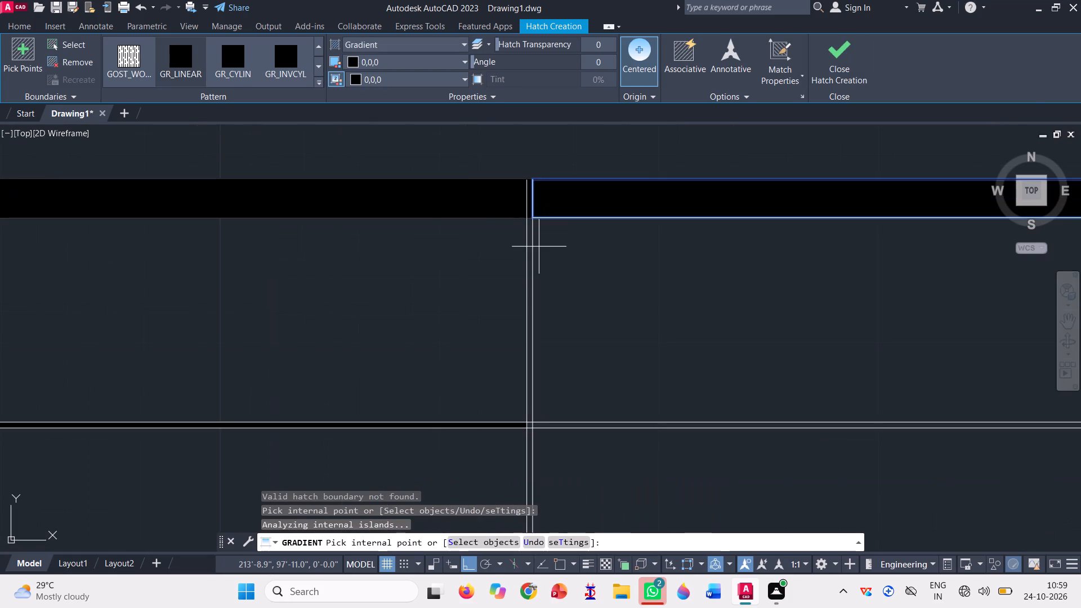
{"action": "scroll", "coordinate": [460, 222], "scroll_direction": "down", "scroll_amount": 5}
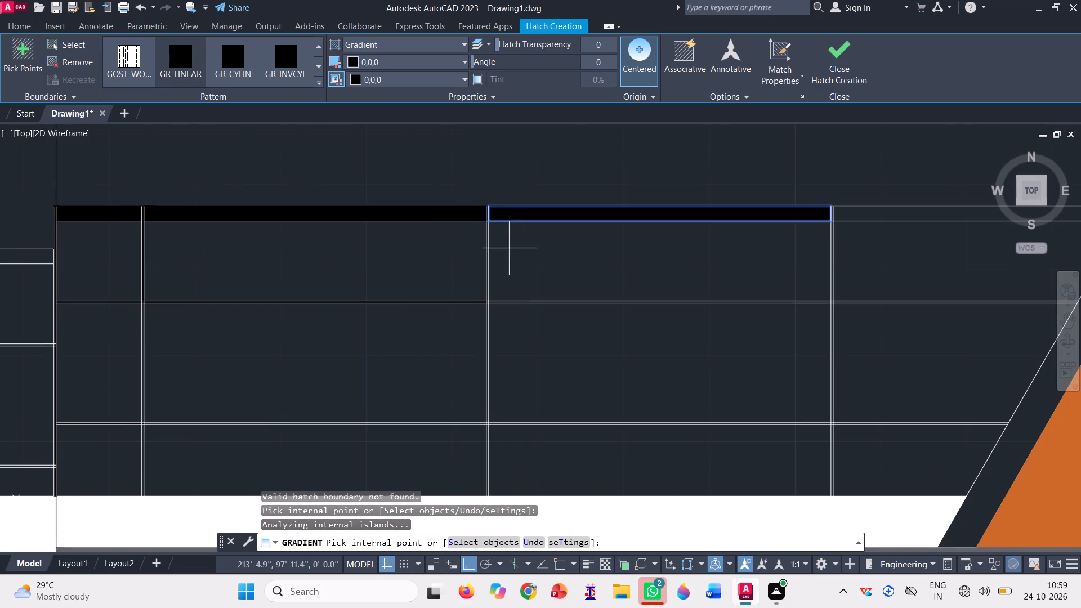
{"action": "left_click", "coordinate": [845, 69]}
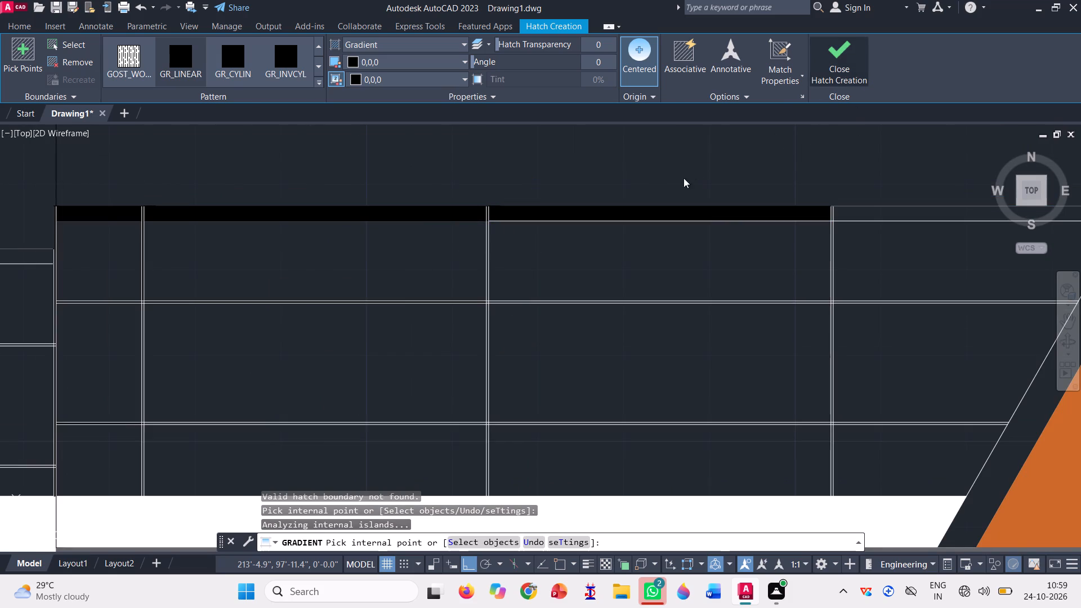
Fill the middle railing's top rail with the black gradient in its last bay, up to the sloping edge, and at the third post crossing.
{"action": "scroll", "coordinate": [534, 205], "scroll_direction": "down", "scroll_amount": 2}
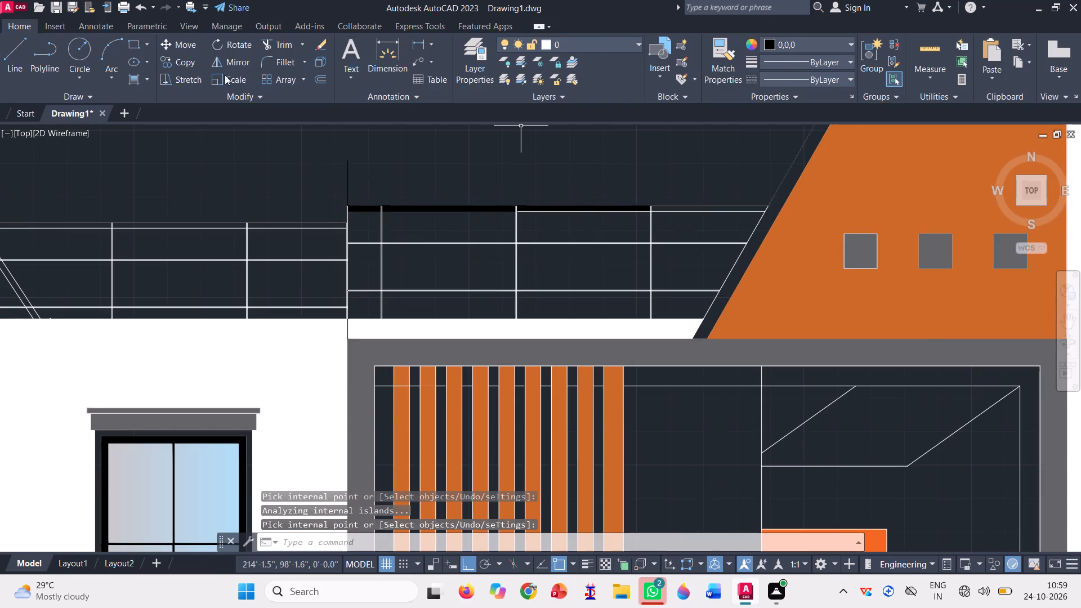
{"action": "left_click", "coordinate": [139, 77]}
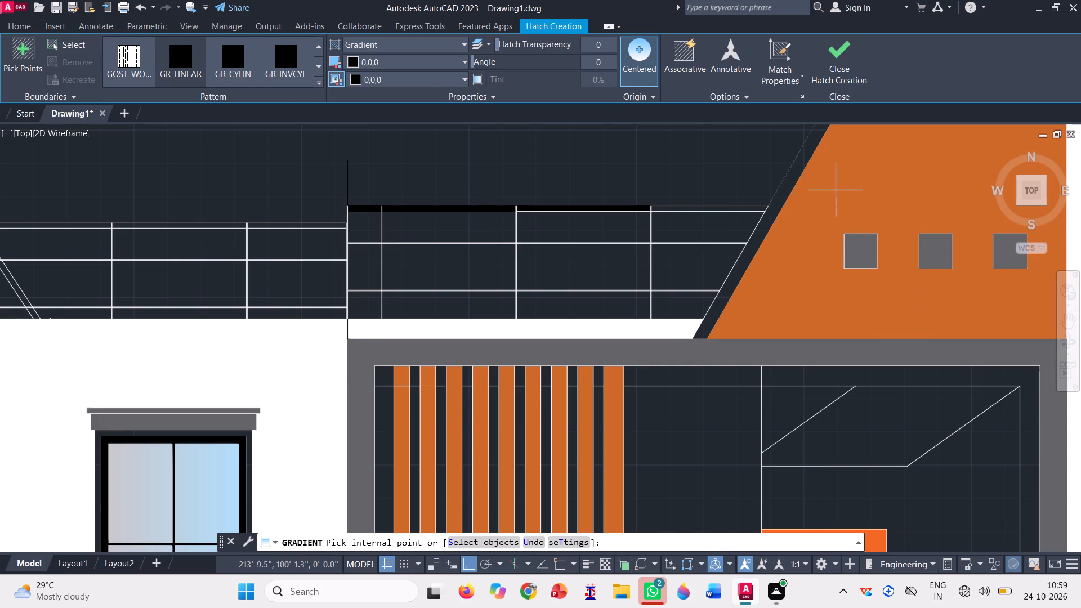
{"action": "scroll", "coordinate": [748, 221], "scroll_direction": "up", "scroll_amount": 3}
{"action": "scroll", "coordinate": [716, 160], "scroll_direction": "up", "scroll_amount": 1}
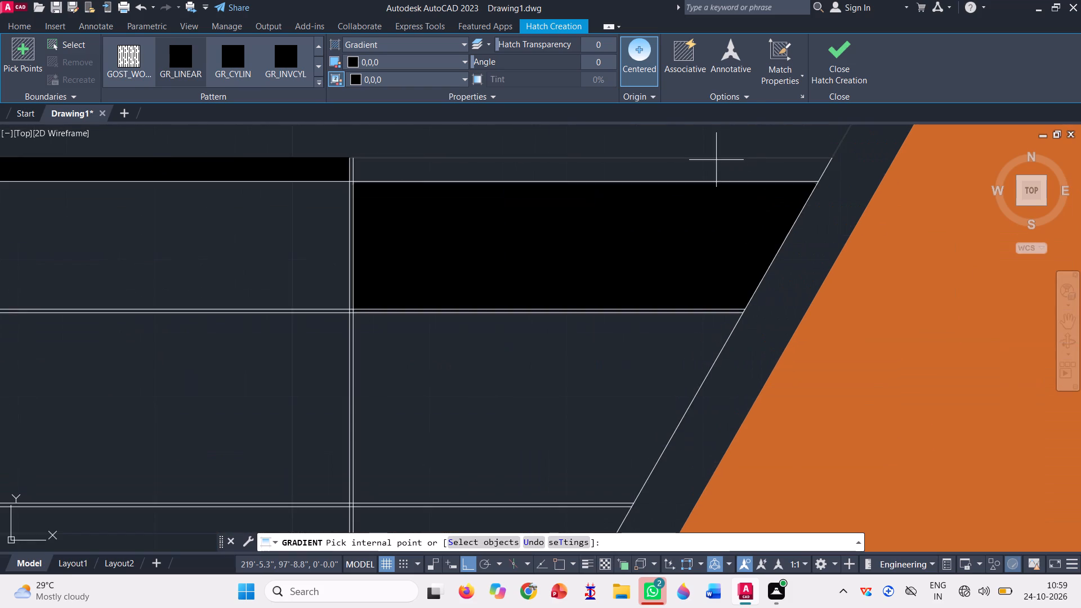
{"action": "scroll", "coordinate": [716, 160], "scroll_direction": "up", "scroll_amount": 1}
{"action": "left_click", "coordinate": [717, 158]}
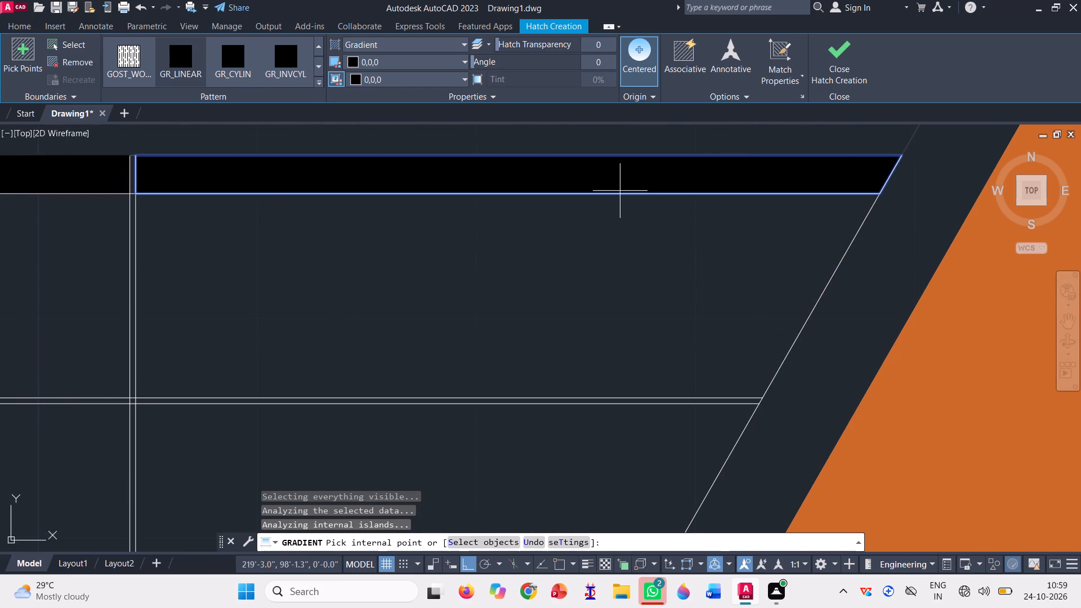
{"action": "left_click", "coordinate": [131, 172]}
Fill the middle railing's third post between the top rail and the upper intermediate rail with the black gradient.
{"action": "scroll", "coordinate": [255, 158], "scroll_direction": "down", "scroll_amount": 1}
{"action": "scroll", "coordinate": [174, 291], "scroll_direction": "up", "scroll_amount": 6}
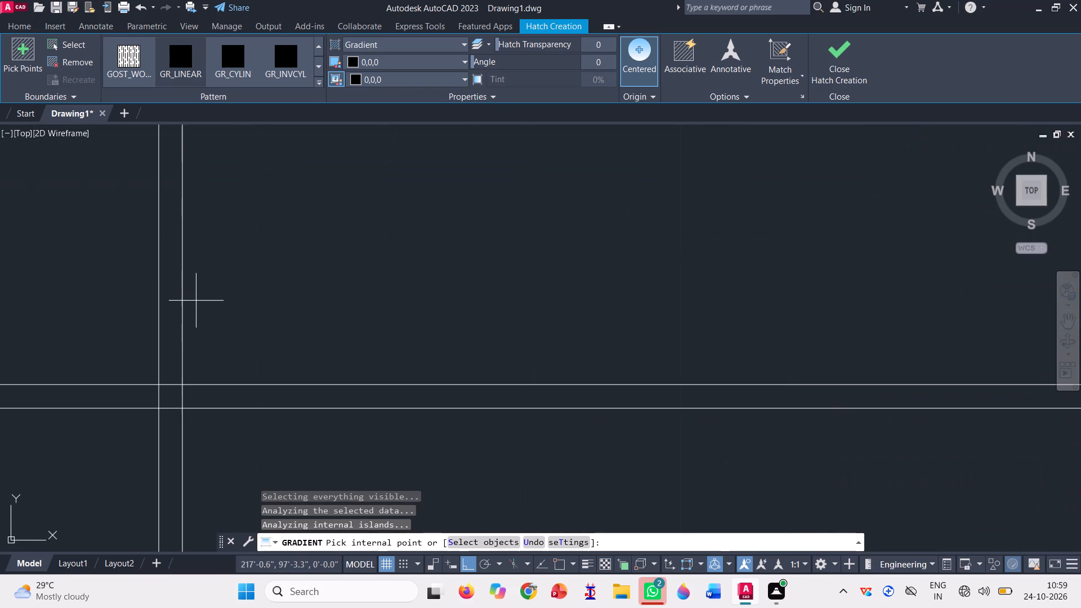
{"action": "left_click", "coordinate": [174, 275]}
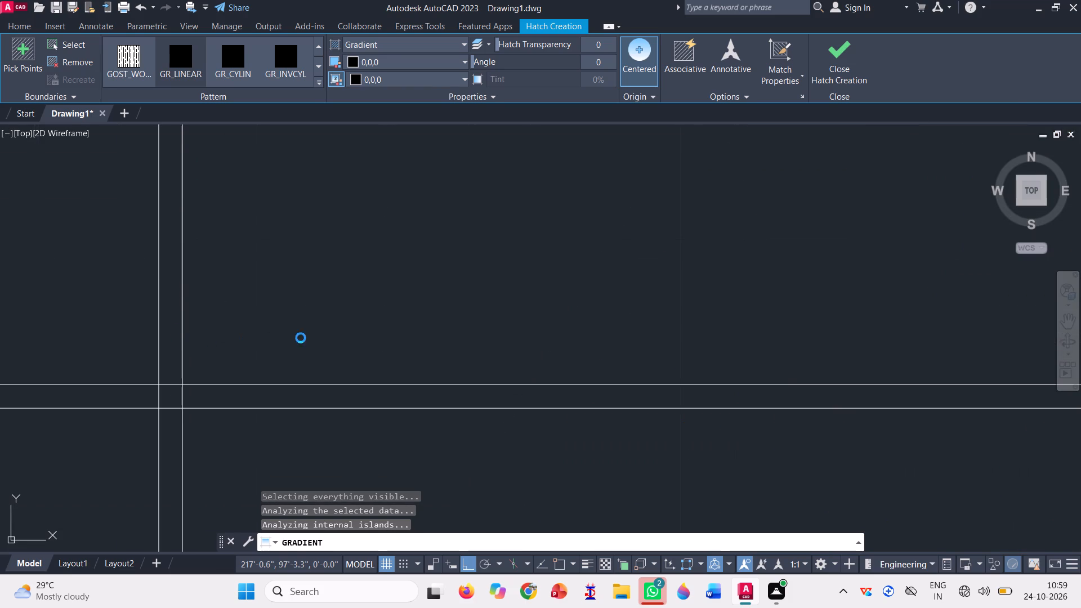
{"action": "left_click", "coordinate": [664, 325]}
{"action": "scroll", "coordinate": [571, 357], "scroll_direction": "down", "scroll_amount": 2}
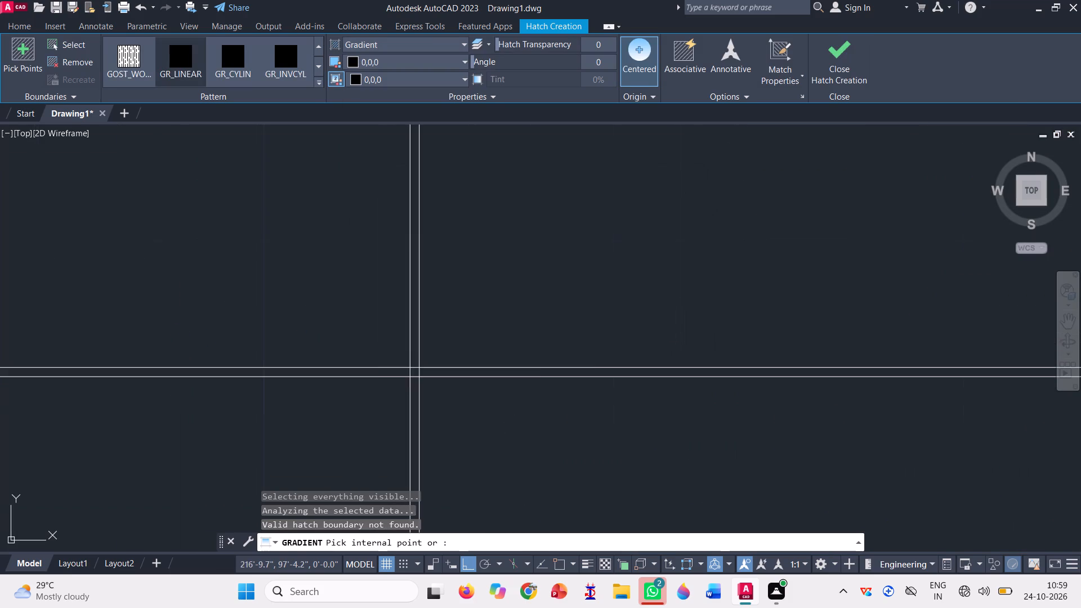
{"action": "scroll", "coordinate": [568, 362], "scroll_direction": "down", "scroll_amount": 1}
{"action": "scroll", "coordinate": [472, 278], "scroll_direction": "down", "scroll_amount": 1}
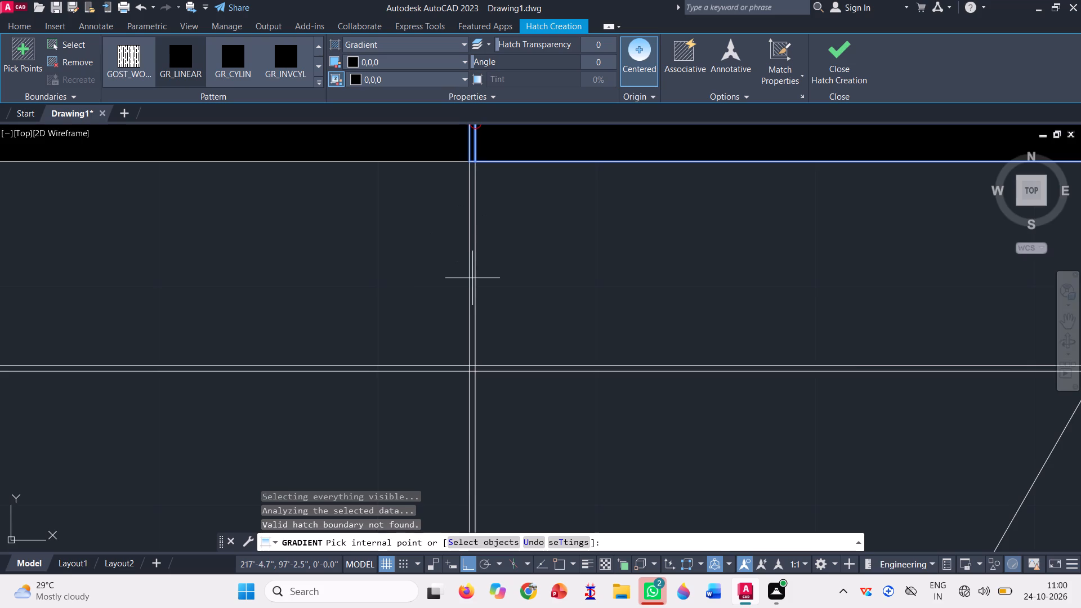
{"action": "scroll", "coordinate": [470, 234], "scroll_direction": "up", "scroll_amount": 4}
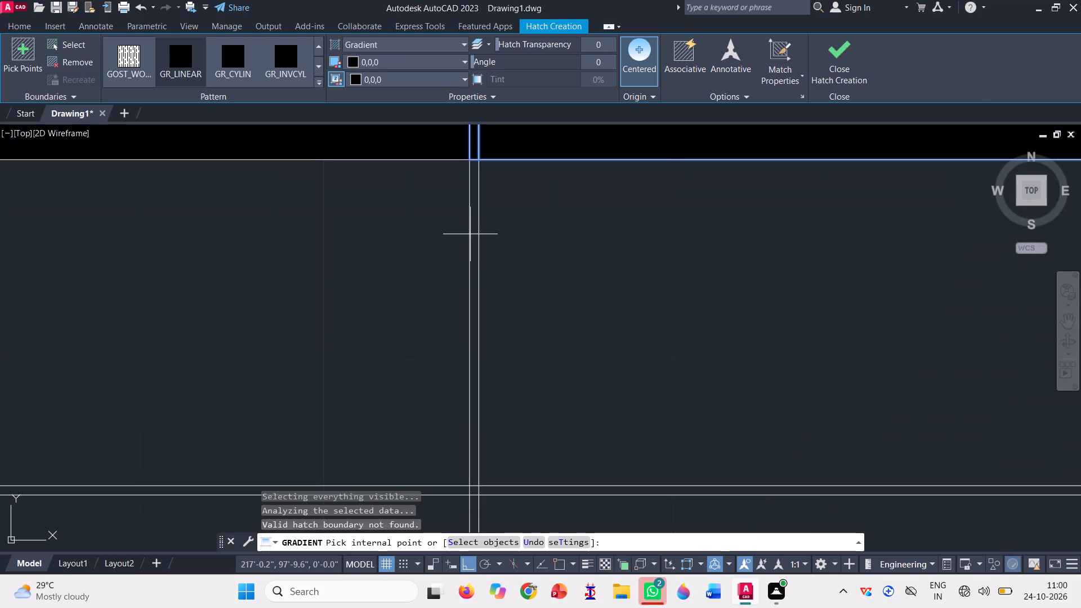
{"action": "left_click", "coordinate": [474, 242]}
Fill the middle railing's upper intermediate rail at the third post crossing and in the bays on both sides with the black gradient.
{"action": "scroll", "coordinate": [438, 233], "scroll_direction": "down", "scroll_amount": 2}
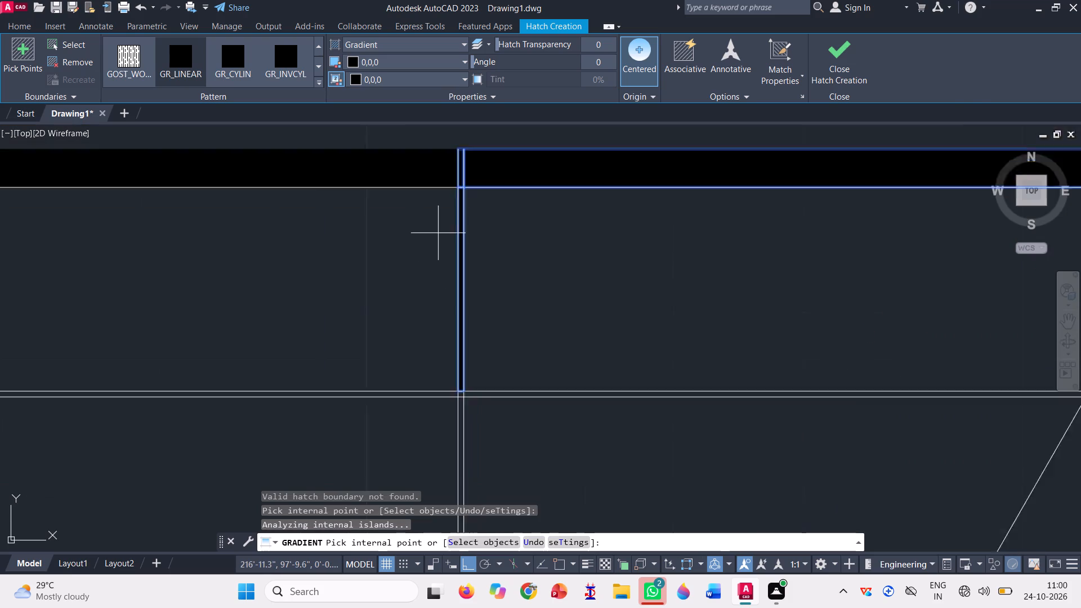
{"action": "scroll", "coordinate": [454, 338], "scroll_direction": "up", "scroll_amount": 3}
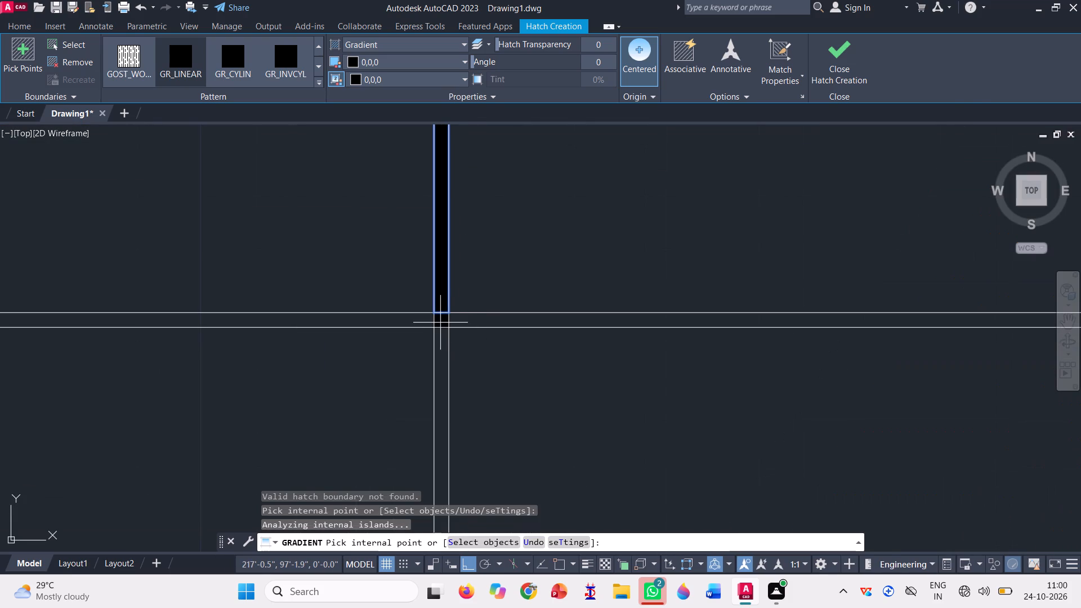
{"action": "left_click", "coordinate": [439, 323]}
{"action": "left_click", "coordinate": [477, 322]}
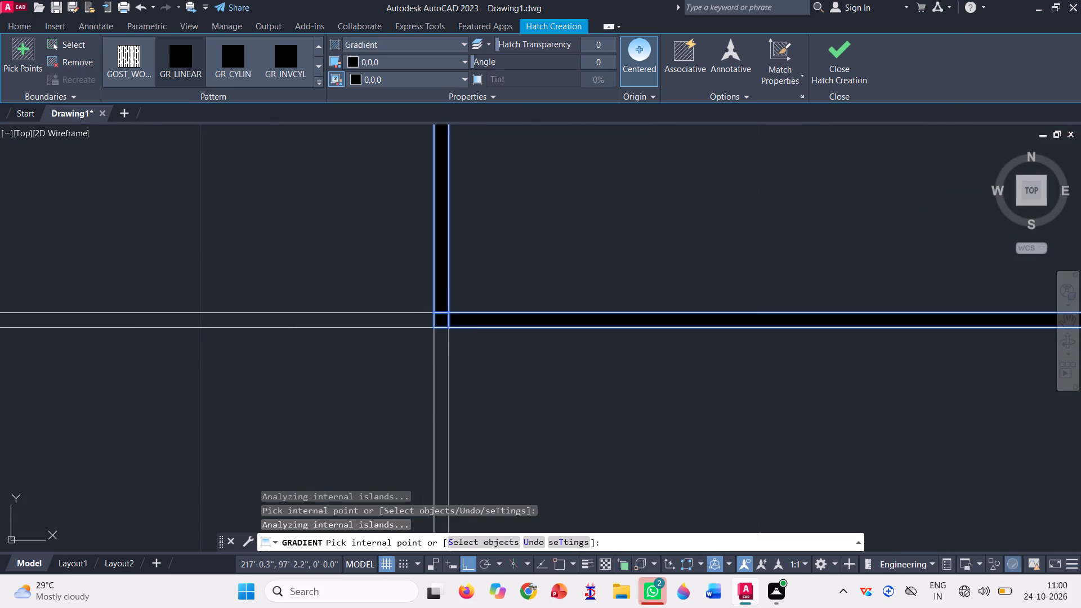
{"action": "left_click", "coordinate": [389, 322]}
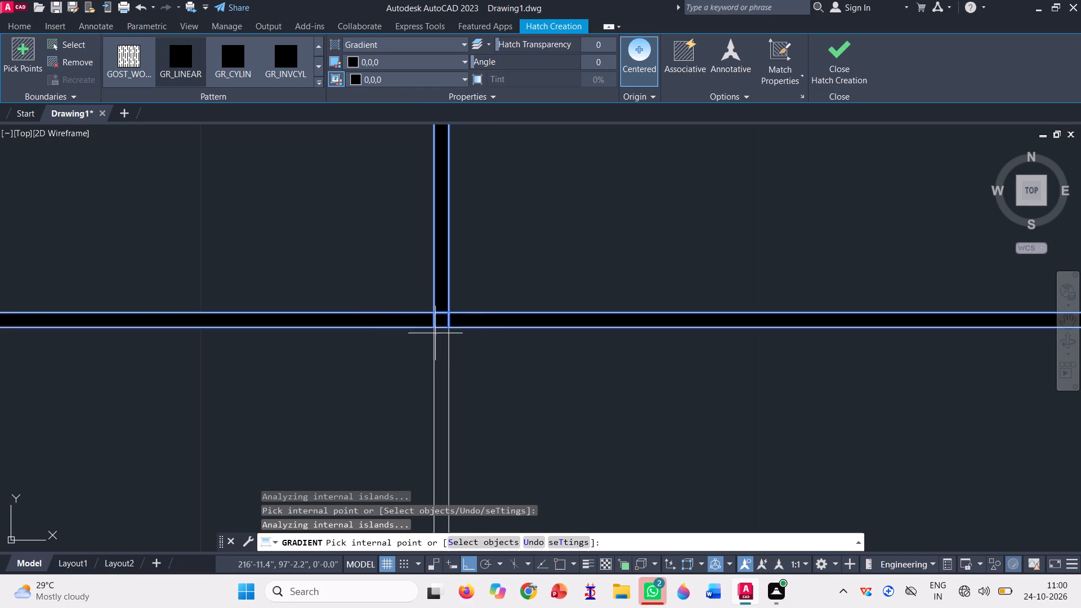
Fill the middle railing's third post between its two intermediate rails with the black gradient.
{"action": "left_click", "coordinate": [441, 343]}
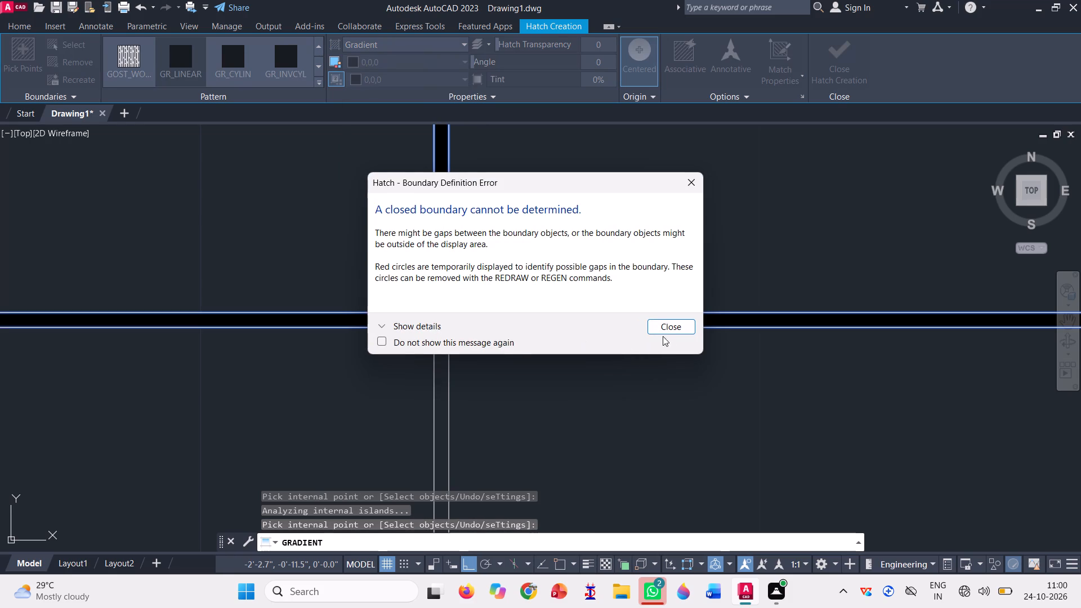
{"action": "left_click", "coordinate": [669, 325]}
{"action": "scroll", "coordinate": [534, 293], "scroll_direction": "down", "scroll_amount": 7}
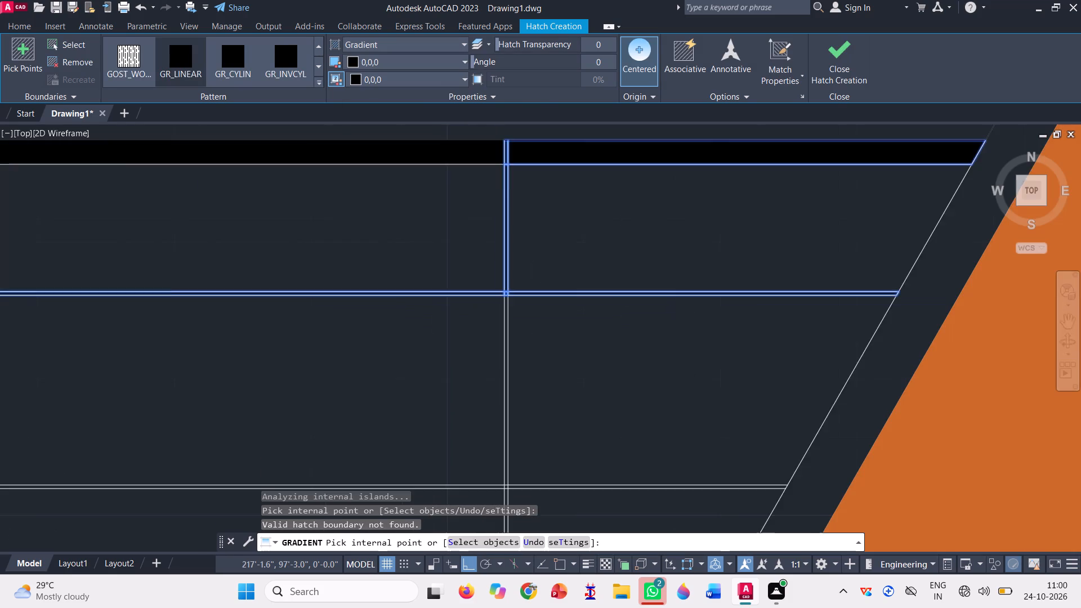
{"action": "scroll", "coordinate": [516, 423], "scroll_direction": "up", "scroll_amount": 2}
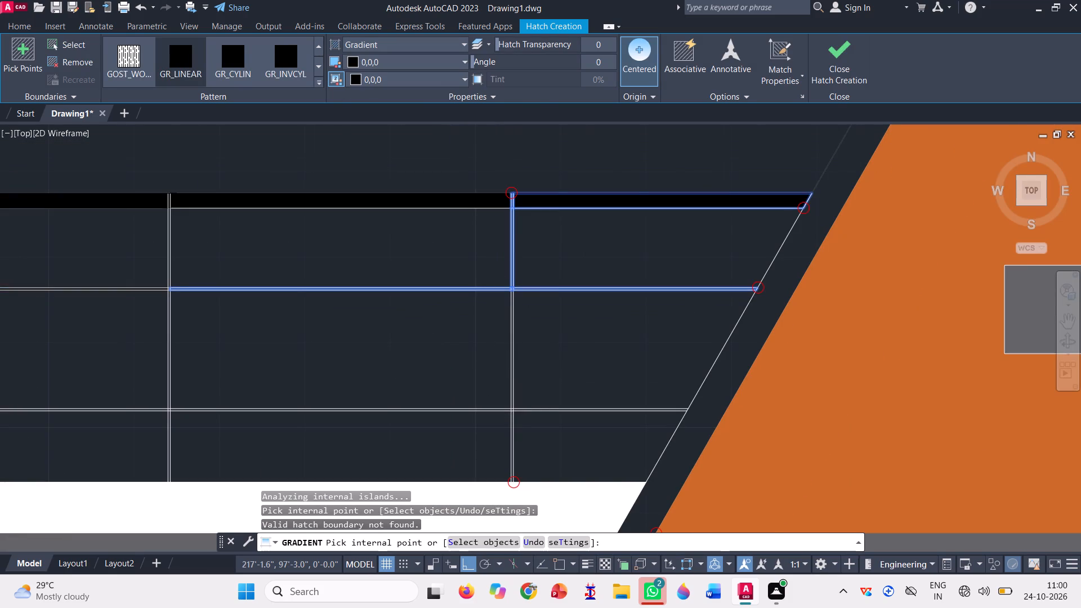
{"action": "scroll", "coordinate": [508, 311], "scroll_direction": "up", "scroll_amount": 3}
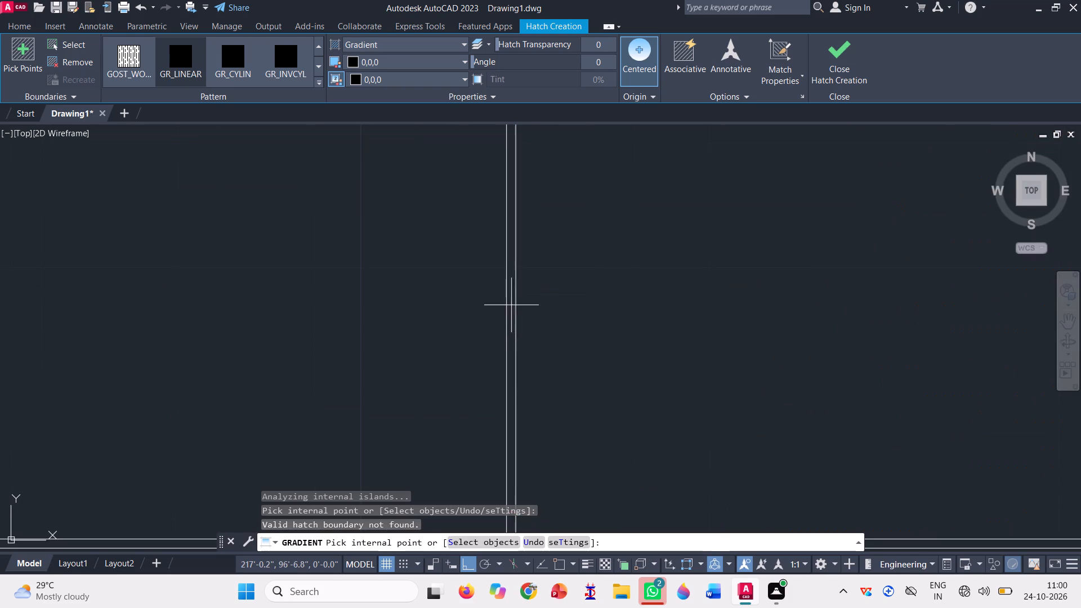
{"action": "left_click", "coordinate": [510, 301]}
Black-fill the lower intermediate rail at the third post crossing and in both adjoining bays, plus the post's section below it.
{"action": "scroll", "coordinate": [494, 271], "scroll_direction": "down", "scroll_amount": 3}
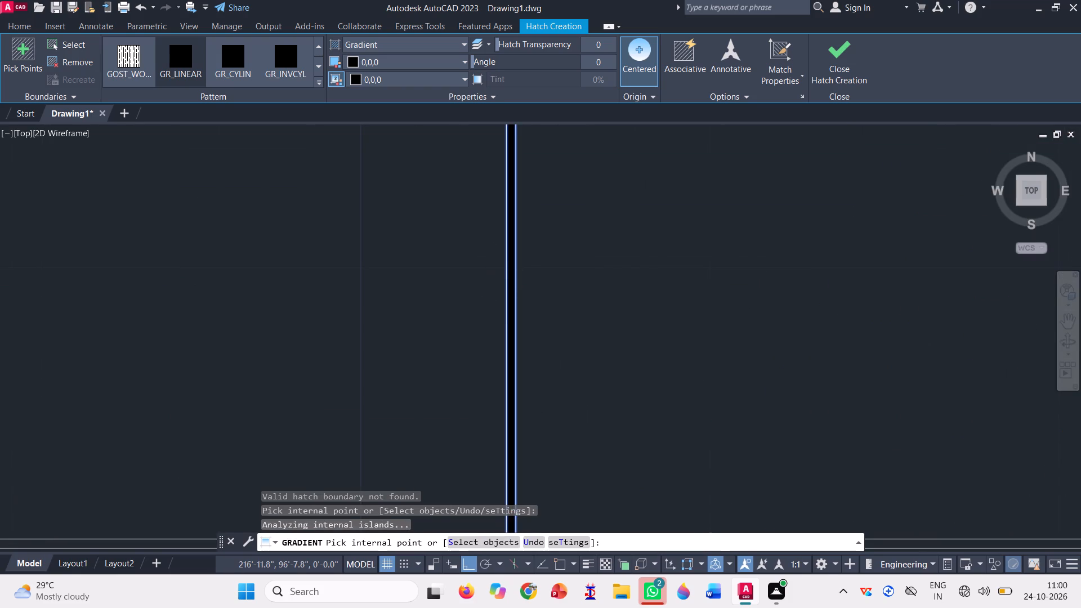
{"action": "scroll", "coordinate": [494, 271], "scroll_direction": "down", "scroll_amount": 3}
{"action": "scroll", "coordinate": [497, 315], "scroll_direction": "up", "scroll_amount": 7}
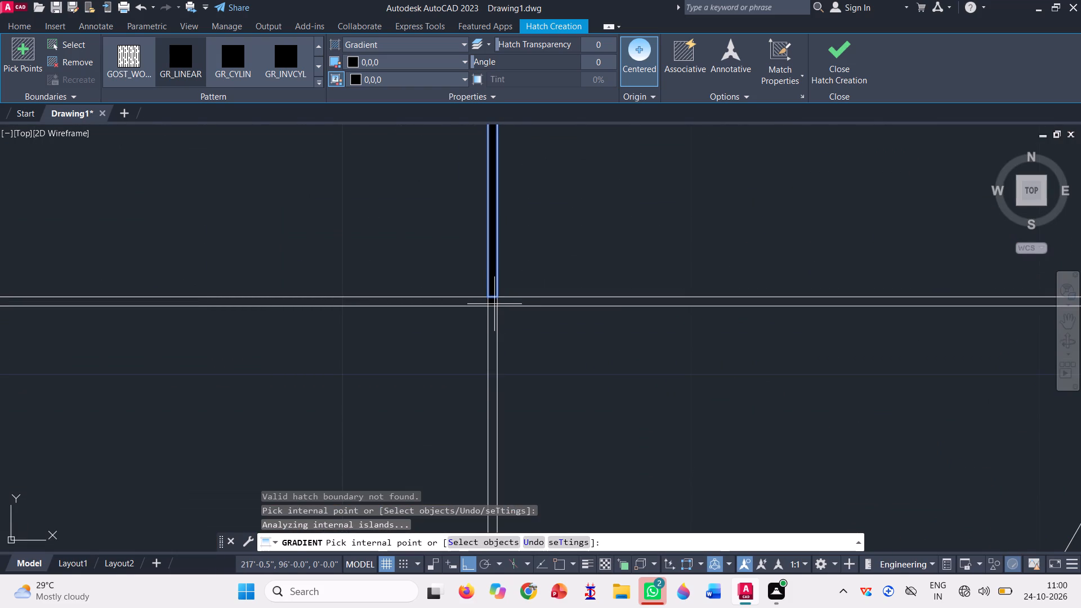
{"action": "left_click", "coordinate": [494, 304]}
{"action": "left_click", "coordinate": [509, 304]}
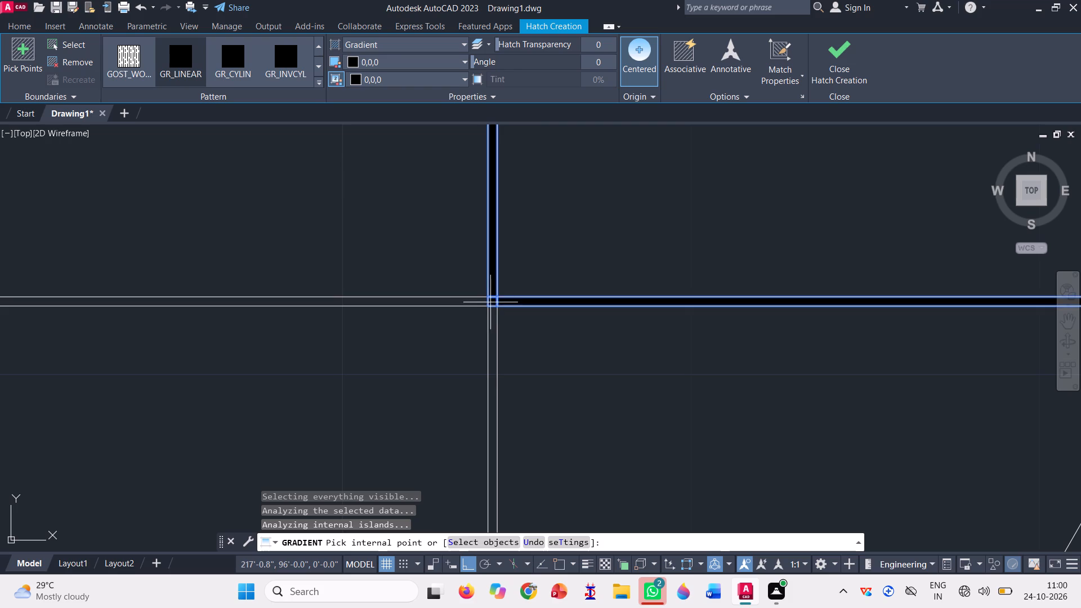
{"action": "left_click", "coordinate": [474, 300]}
{"action": "left_click", "coordinate": [490, 322]}
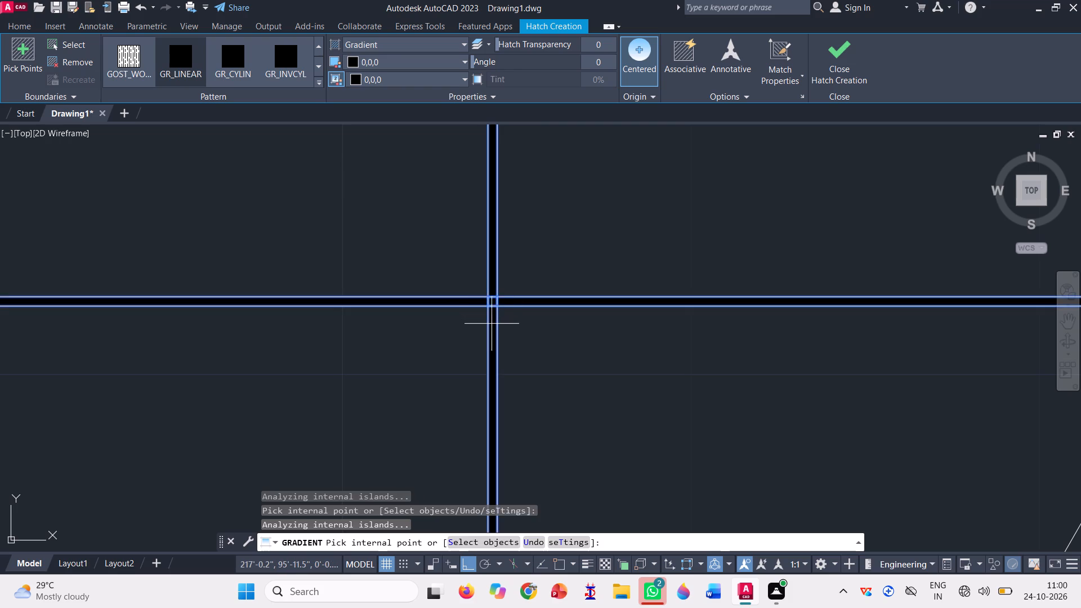
Fill the middle railing's second post with the black gradient from the top rail to the upper intermediate rail and between both intermediate rails.
{"action": "scroll", "coordinate": [526, 295], "scroll_direction": "down", "scroll_amount": 3}
{"action": "scroll", "coordinate": [579, 334], "scroll_direction": "down", "scroll_amount": 3}
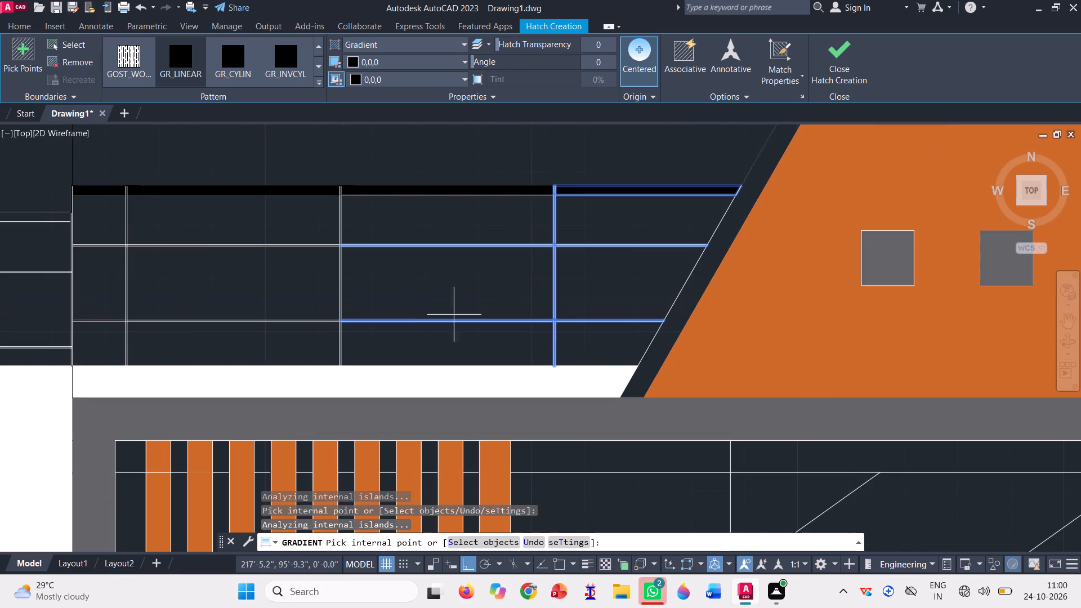
{"action": "scroll", "coordinate": [341, 198], "scroll_direction": "up", "scroll_amount": 3}
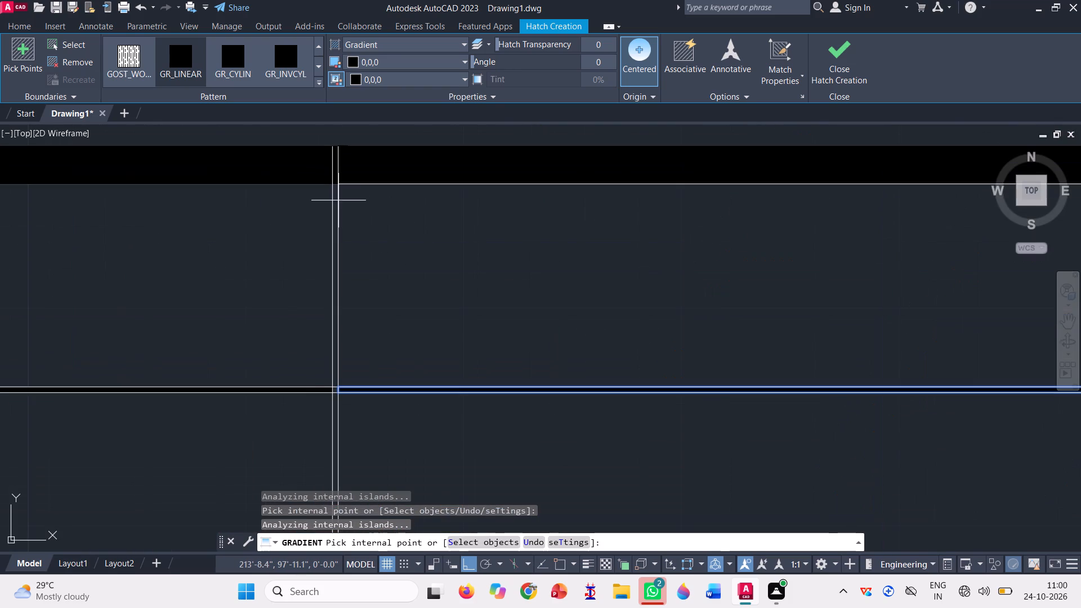
{"action": "left_click", "coordinate": [334, 218]}
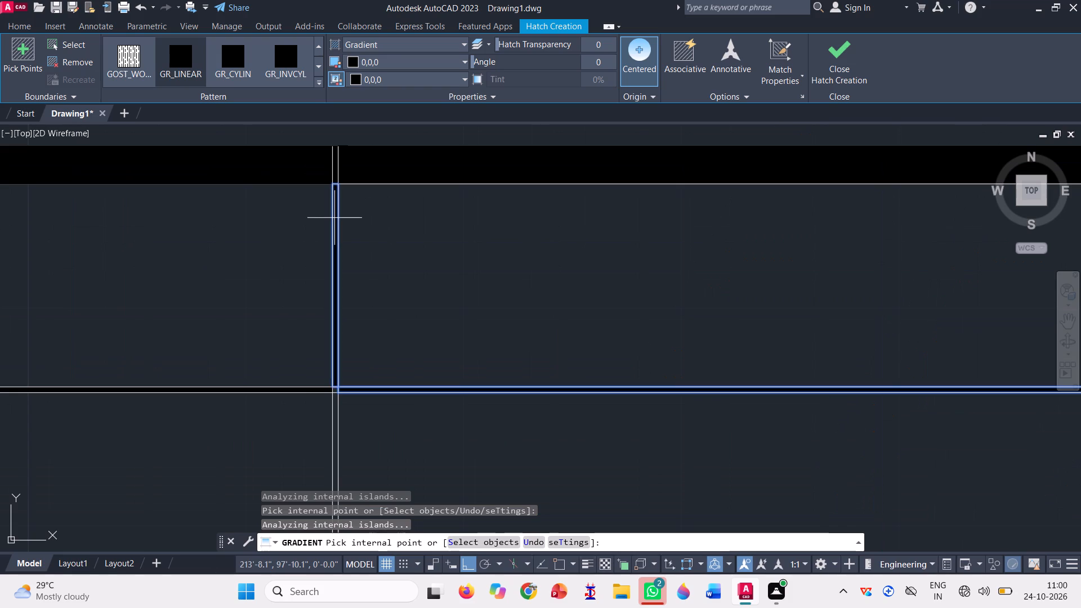
{"action": "scroll", "coordinate": [355, 245], "scroll_direction": "down", "scroll_amount": 3}
{"action": "scroll", "coordinate": [346, 322], "scroll_direction": "up", "scroll_amount": 4}
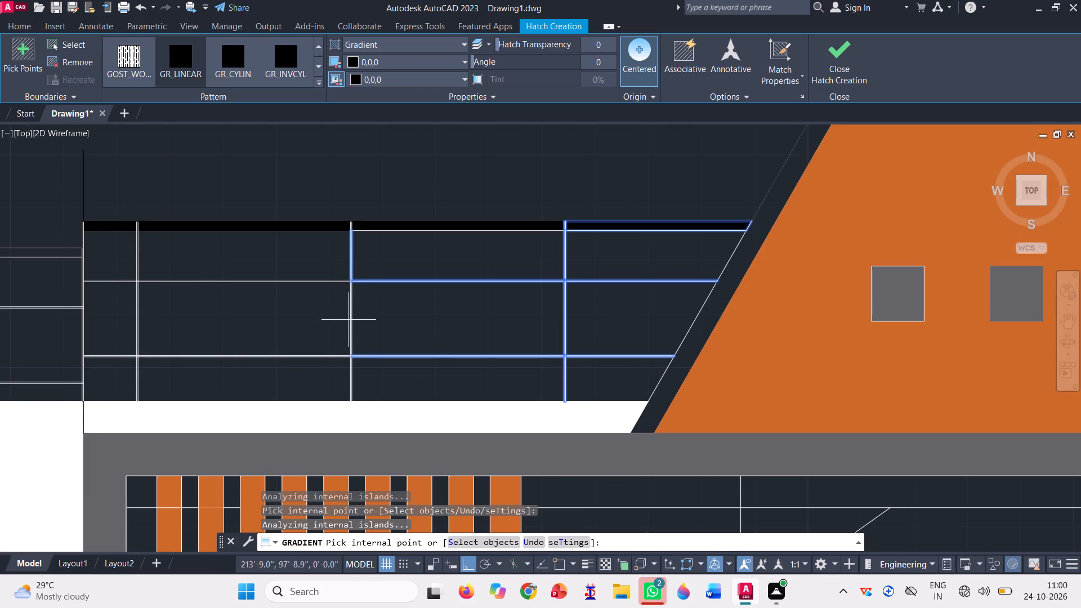
{"action": "scroll", "coordinate": [348, 324], "scroll_direction": "up", "scroll_amount": 2}
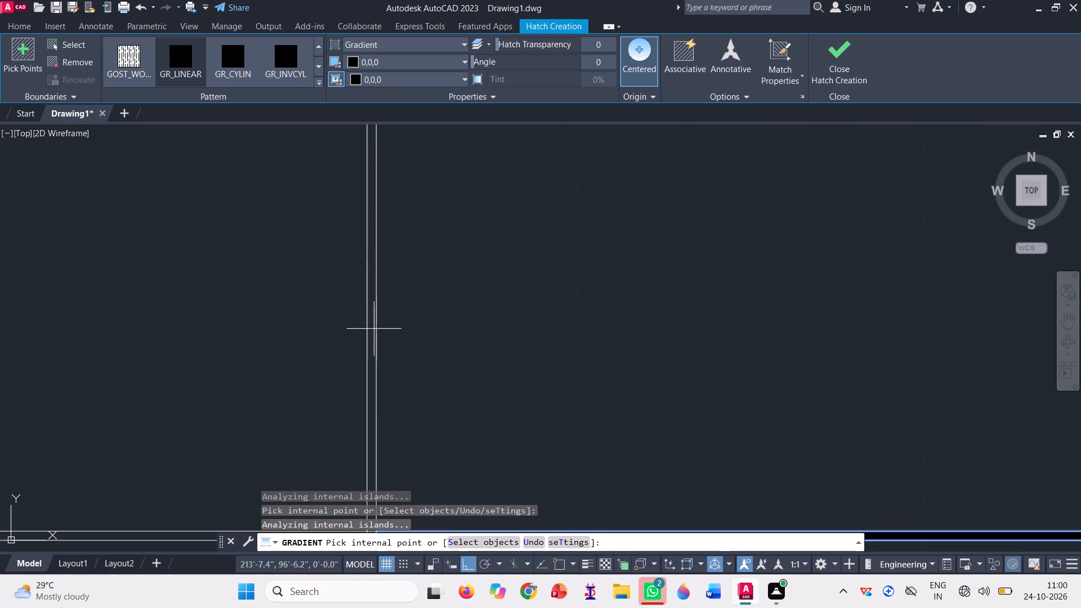
{"action": "left_click", "coordinate": [370, 326]}
Black-fill the lower intermediate rail at the second post crossing and in the bay towards the first post, plus the post's section below it.
{"action": "scroll", "coordinate": [399, 291], "scroll_direction": "down", "scroll_amount": 4}
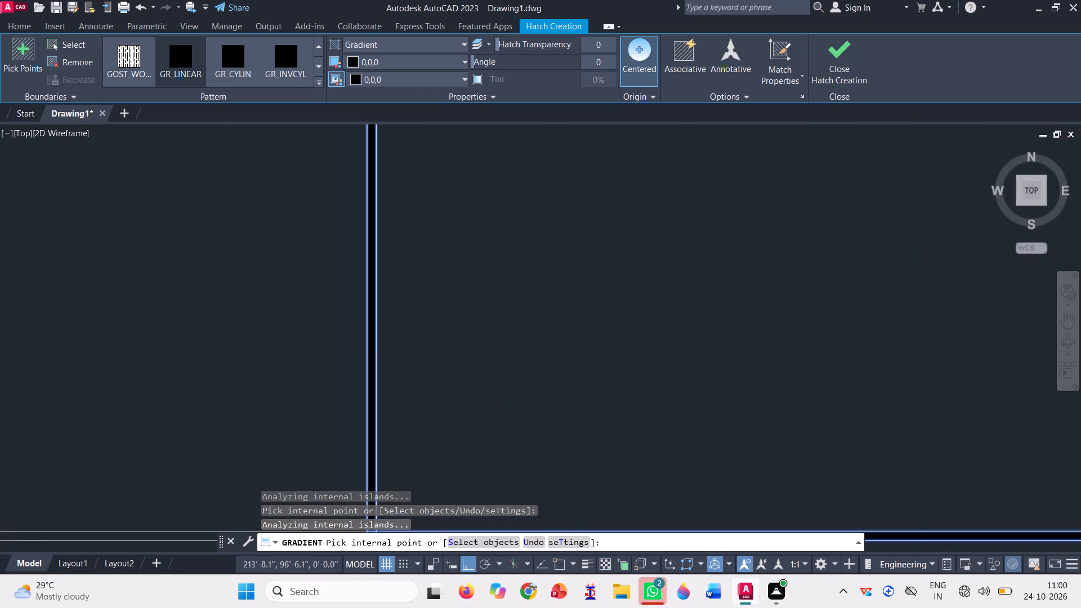
{"action": "scroll", "coordinate": [392, 268], "scroll_direction": "down", "scroll_amount": 2}
{"action": "scroll", "coordinate": [391, 352], "scroll_direction": "up", "scroll_amount": 4}
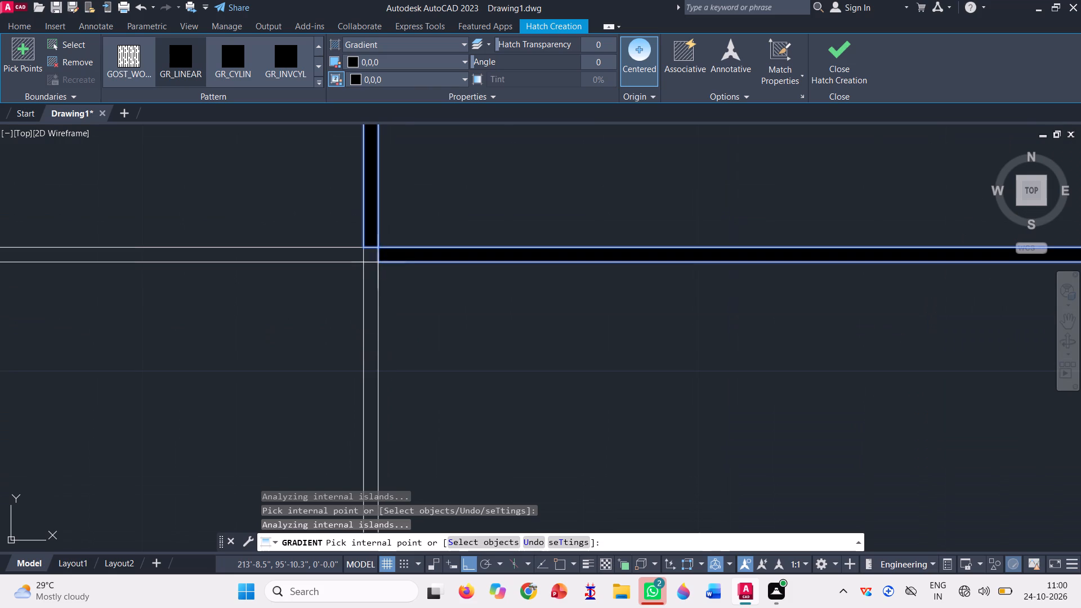
{"action": "left_click", "coordinate": [368, 260]}
{"action": "left_click", "coordinate": [372, 292]}
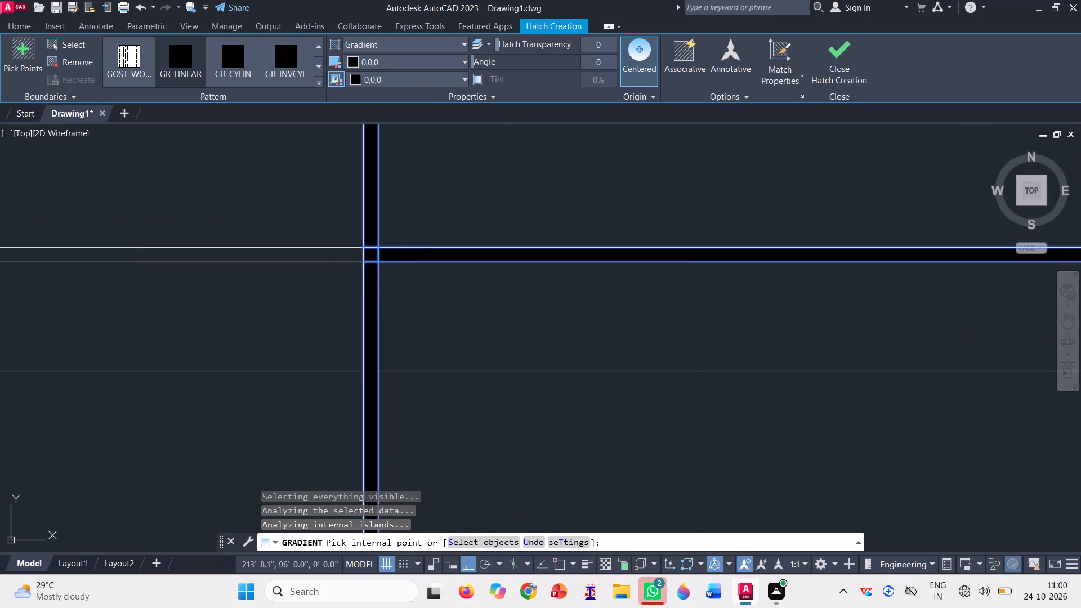
{"action": "left_click", "coordinate": [332, 258]}
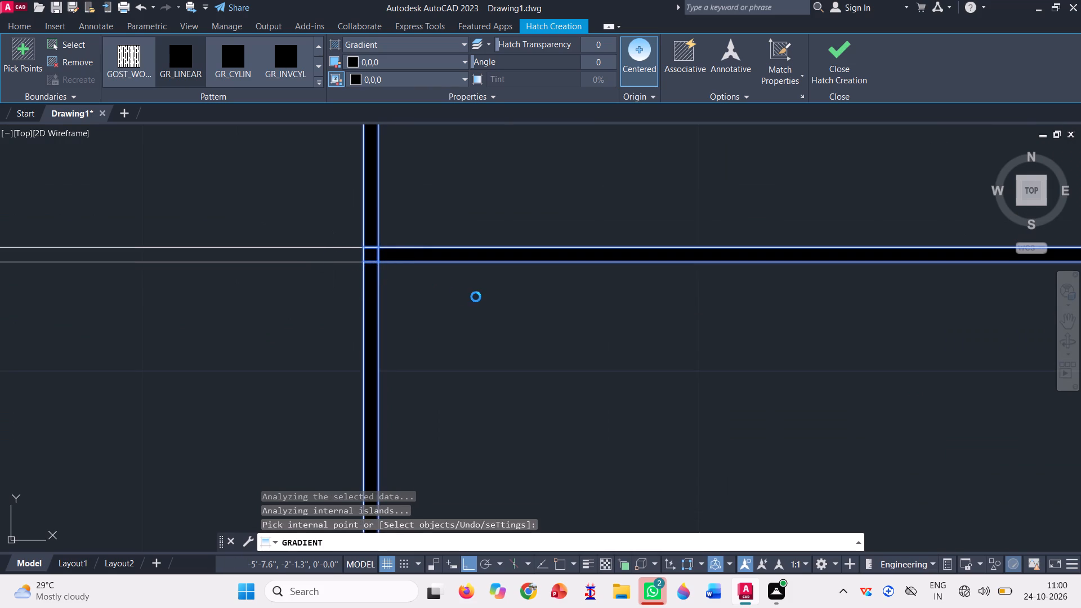
{"action": "left_click", "coordinate": [659, 315]}
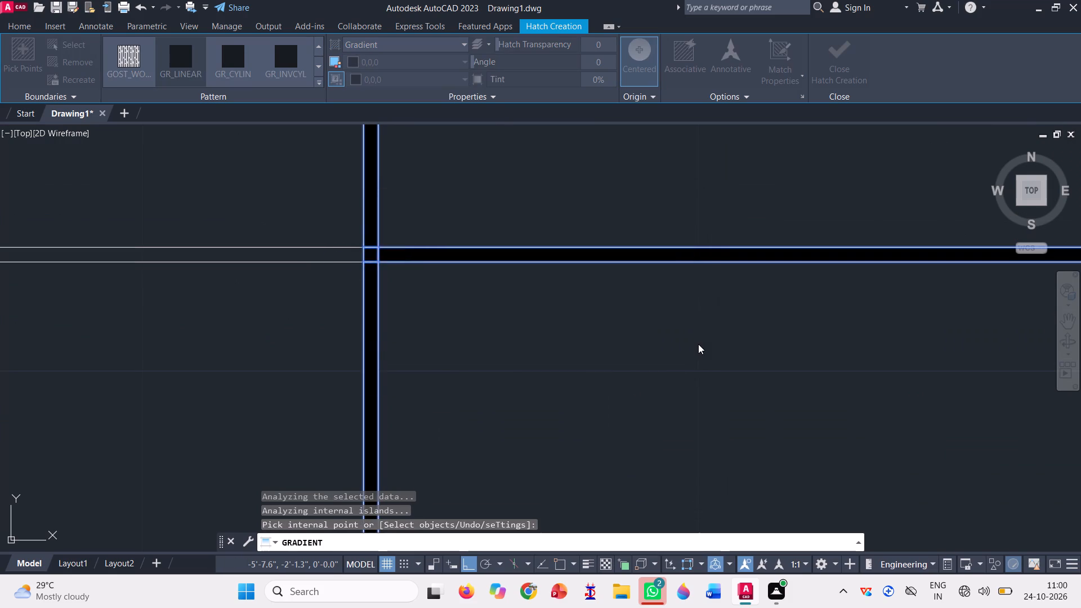
{"action": "scroll", "coordinate": [698, 344], "scroll_direction": "down", "scroll_amount": 2}
{"action": "left_click", "coordinate": [334, 288]}
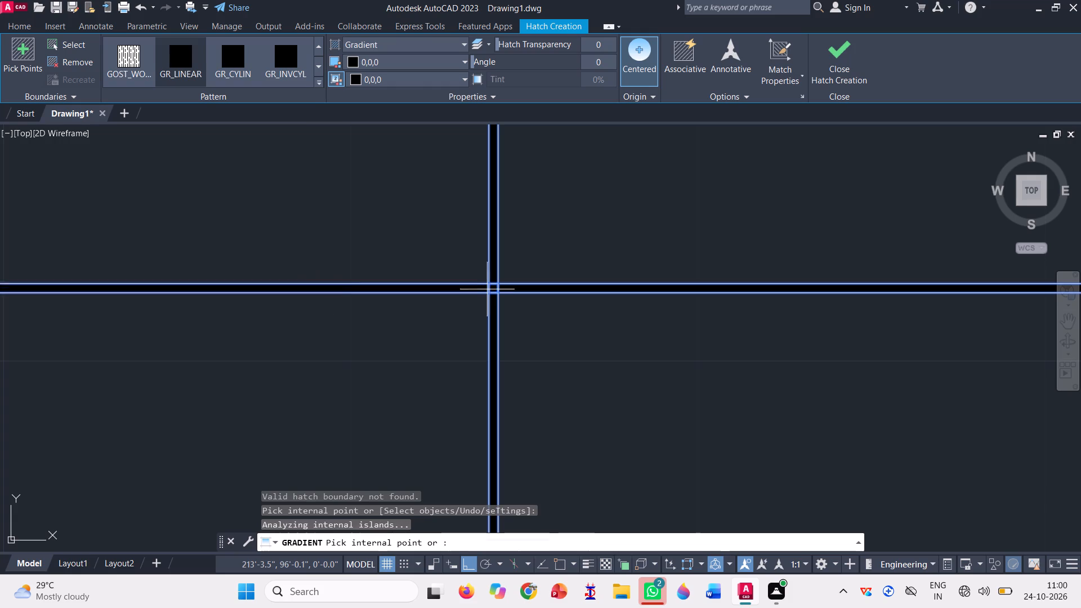
Fill the middle railing's first post between its two intermediate rails with the black gradient.
{"action": "scroll", "coordinate": [585, 325], "scroll_direction": "down", "scroll_amount": 4}
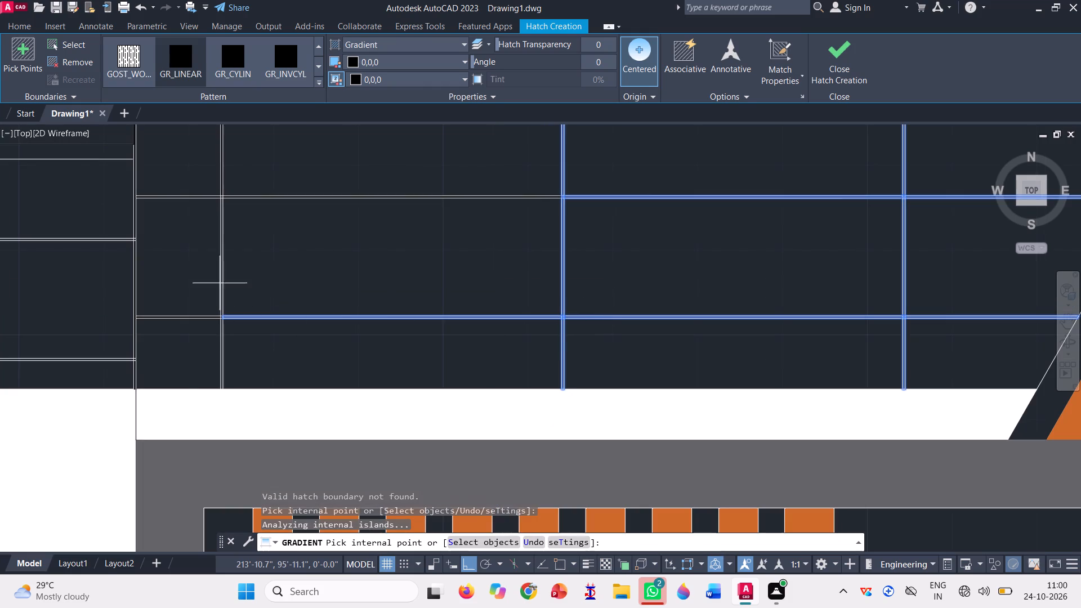
{"action": "scroll", "coordinate": [395, 314], "scroll_direction": "down", "scroll_amount": 1}
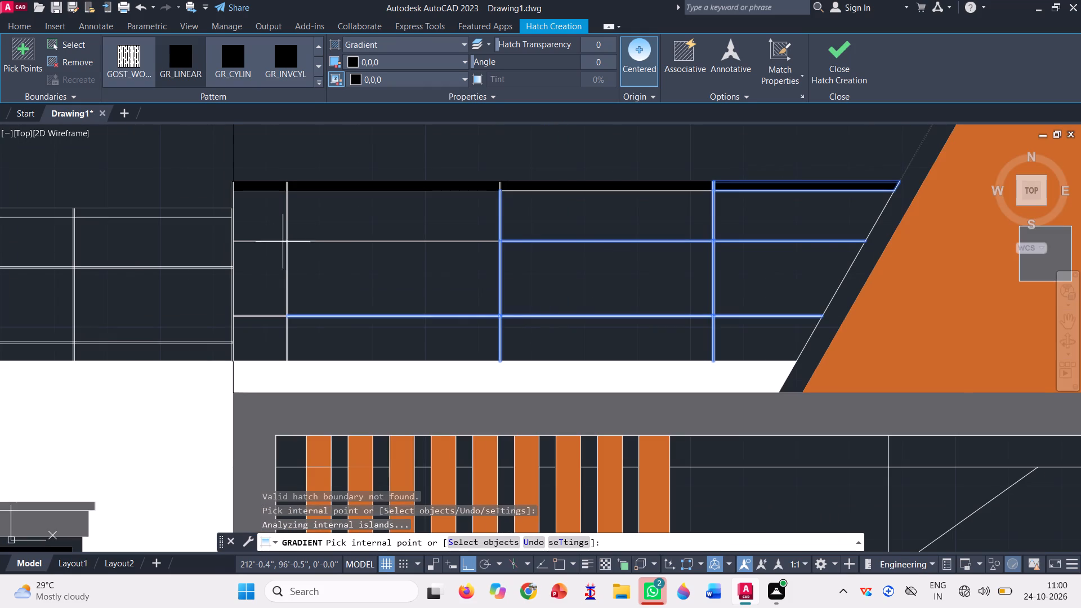
{"action": "scroll", "coordinate": [295, 235], "scroll_direction": "up", "scroll_amount": 9}
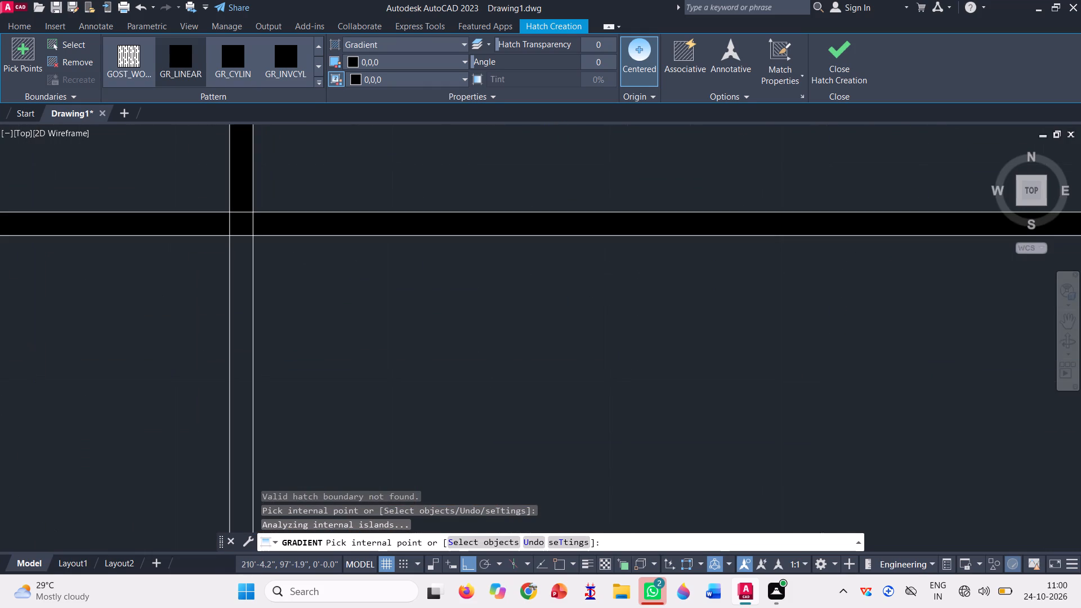
{"action": "scroll", "coordinate": [313, 228], "scroll_direction": "down", "scroll_amount": 1}
{"action": "left_click", "coordinate": [268, 273]}
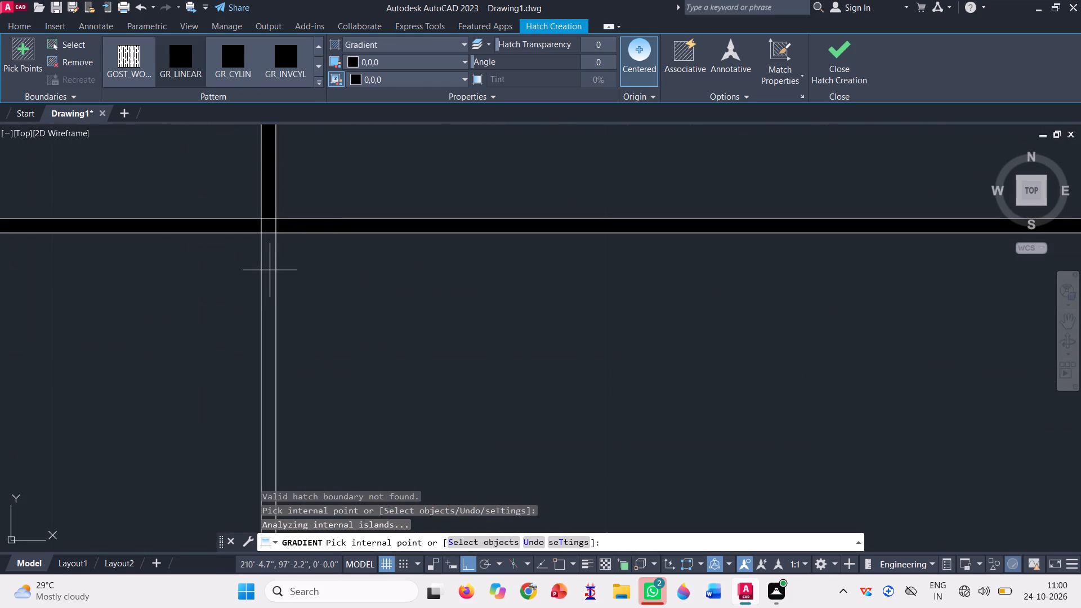
Fill the middle railing's first post below the lower intermediate rail with the black gradient.
{"action": "scroll", "coordinate": [311, 228], "scroll_direction": "down", "scroll_amount": 5}
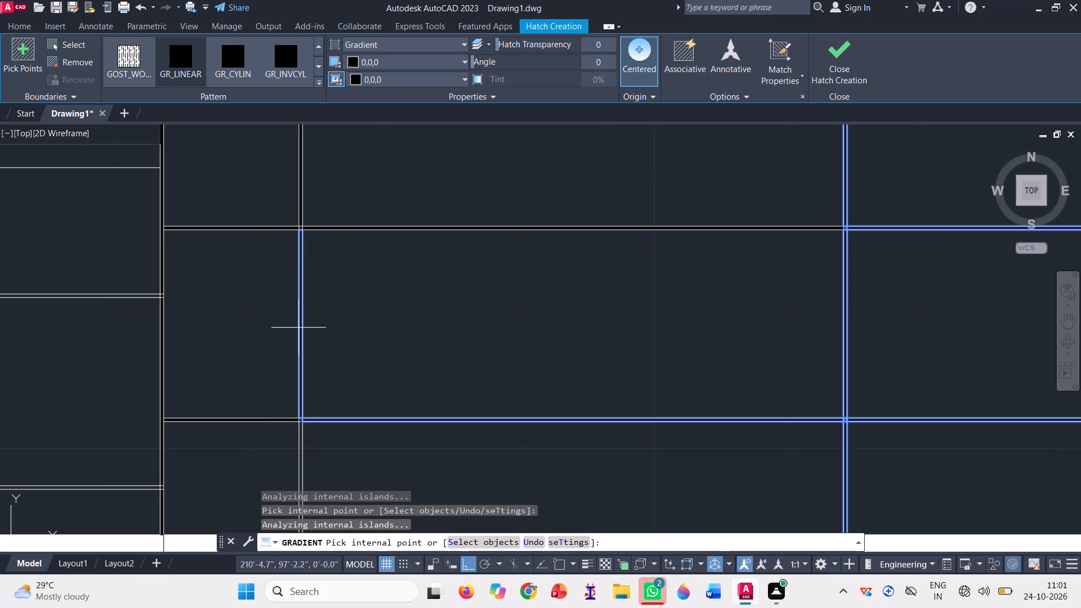
{"action": "scroll", "coordinate": [300, 323], "scroll_direction": "down", "scroll_amount": 2}
{"action": "scroll", "coordinate": [299, 356], "scroll_direction": "up", "scroll_amount": 4}
{"action": "scroll", "coordinate": [307, 418], "scroll_direction": "up", "scroll_amount": 3}
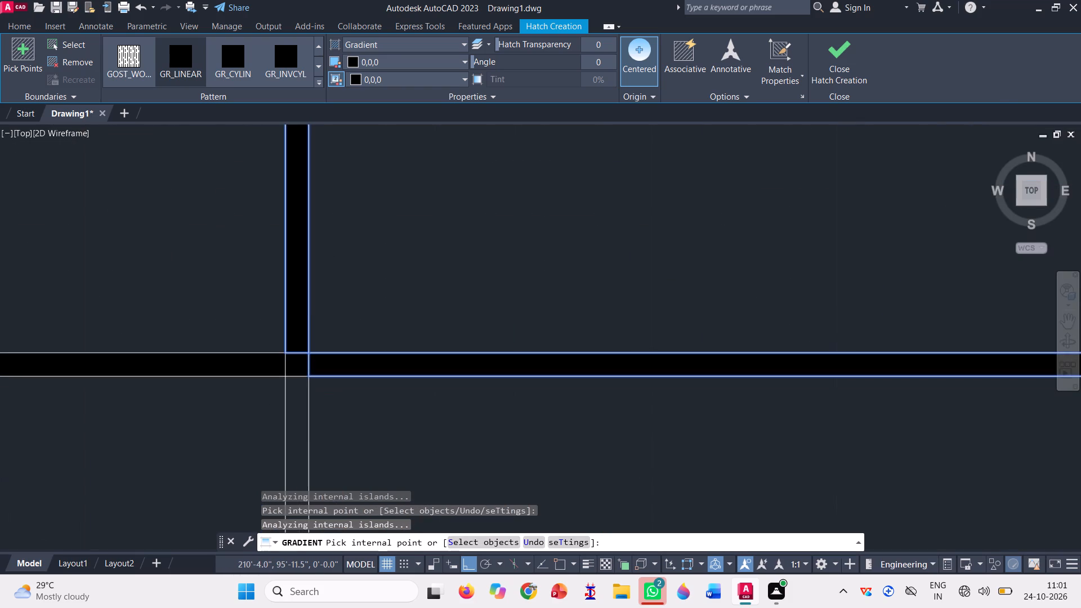
{"action": "left_click", "coordinate": [290, 406]}
{"action": "scroll", "coordinate": [337, 374], "scroll_direction": "down", "scroll_amount": 4}
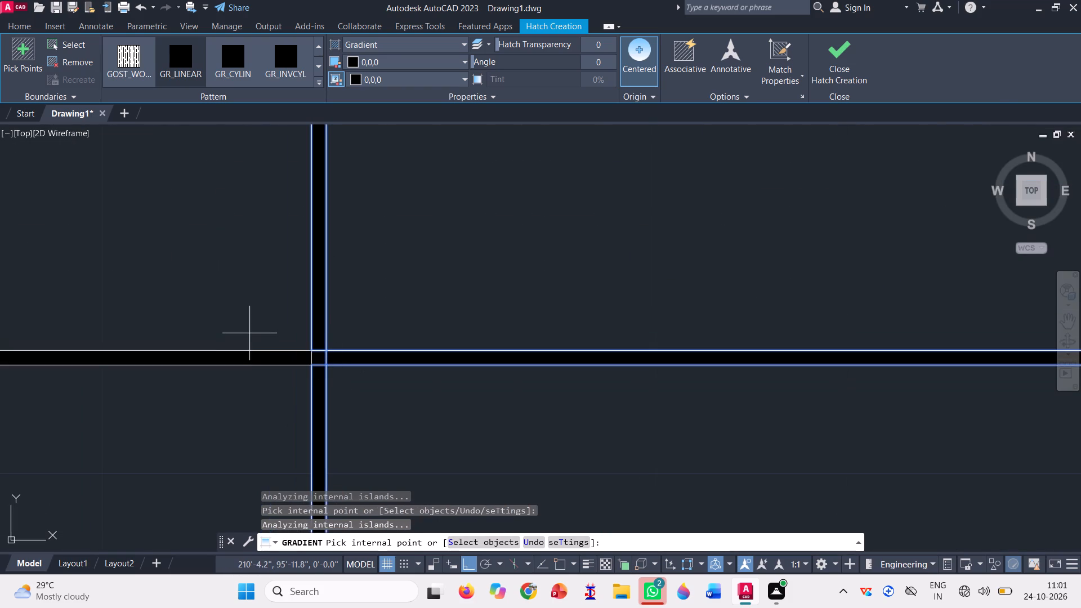
Examine the middle railing's rails, posts and its junction with the left railing for sections still lacking the black fill.
{"action": "scroll", "coordinate": [247, 342], "scroll_direction": "up", "scroll_amount": 3}
{"action": "scroll", "coordinate": [406, 372], "scroll_direction": "down", "scroll_amount": 7}
{"action": "scroll", "coordinate": [477, 383], "scroll_direction": "down", "scroll_amount": 1}
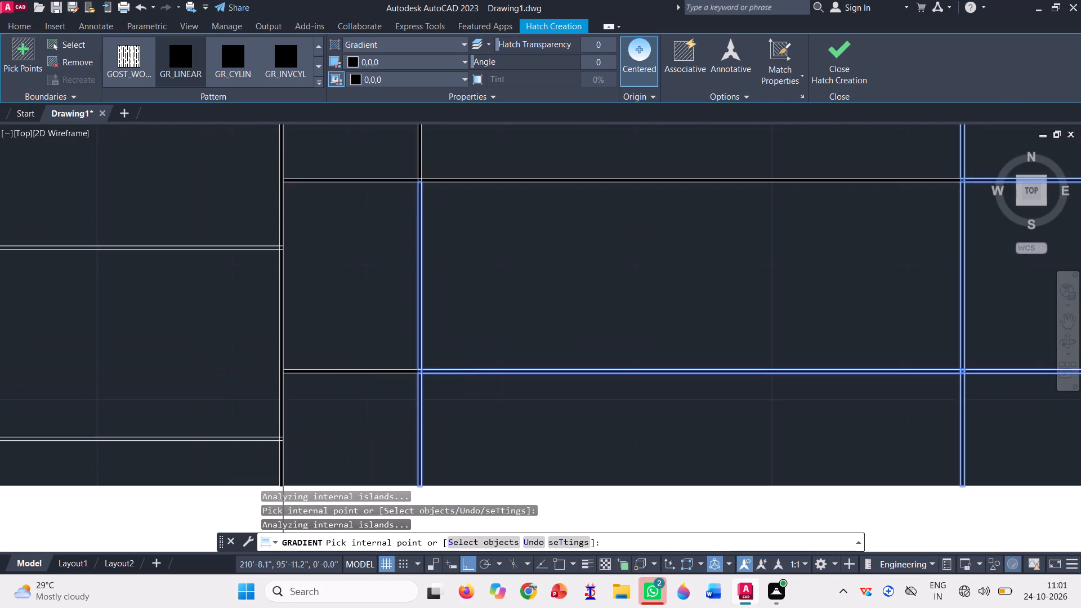
{"action": "scroll", "coordinate": [477, 383], "scroll_direction": "down", "scroll_amount": 1}
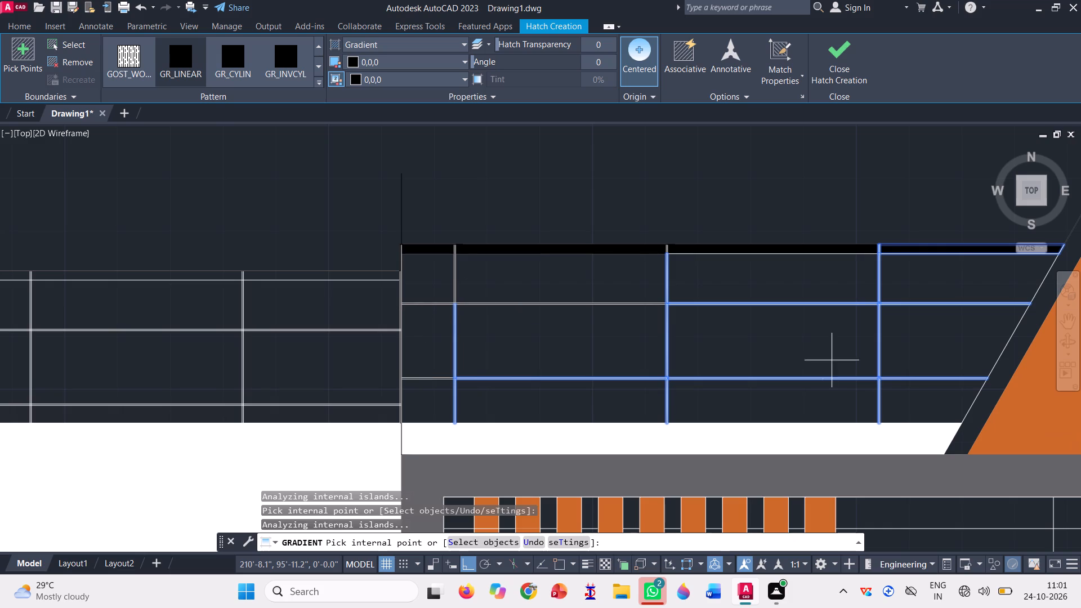
{"action": "scroll", "coordinate": [653, 301], "scroll_direction": "up", "scroll_amount": 3}
{"action": "scroll", "coordinate": [595, 301], "scroll_direction": "up", "scroll_amount": 3}
{"action": "scroll", "coordinate": [543, 336], "scroll_direction": "down", "scroll_amount": 2}
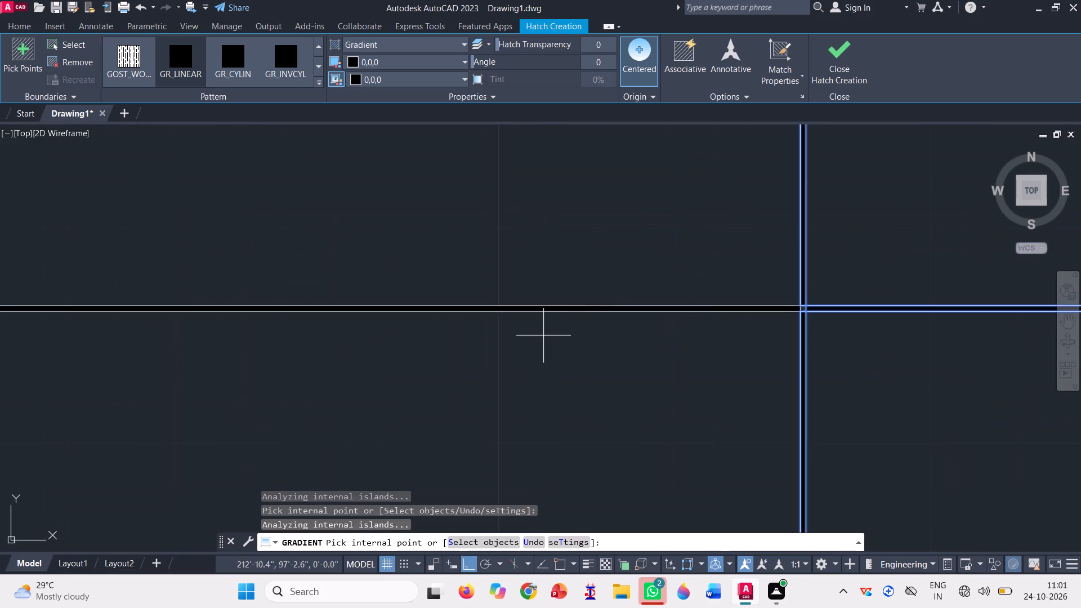
{"action": "scroll", "coordinate": [543, 336], "scroll_direction": "down", "scroll_amount": 2}
{"action": "scroll", "coordinate": [596, 288], "scroll_direction": "up", "scroll_amount": 3}
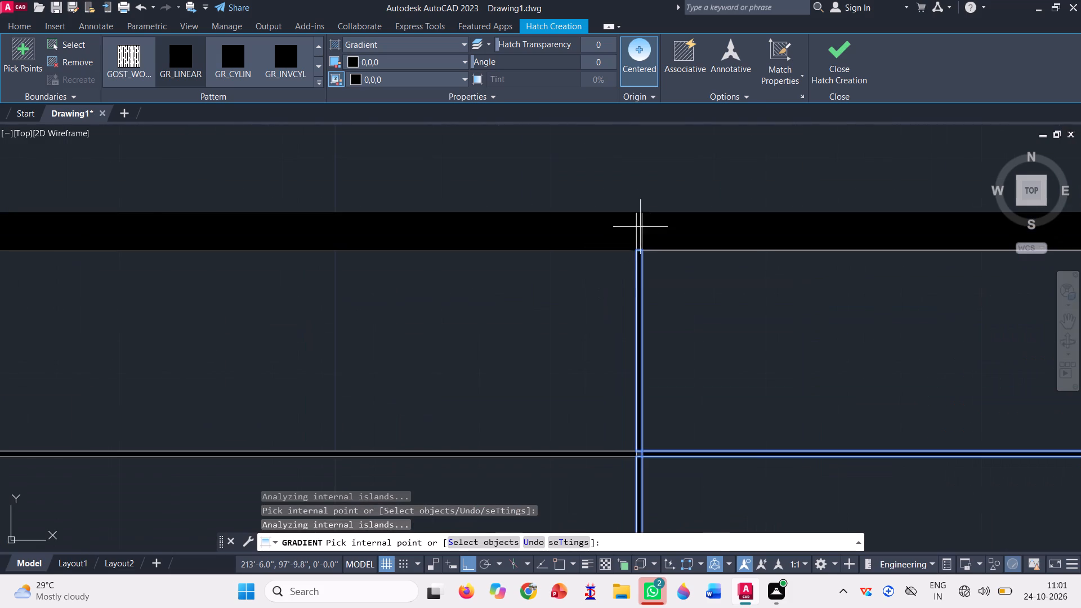
{"action": "scroll", "coordinate": [640, 226], "scroll_direction": "up", "scroll_amount": 2}
{"action": "scroll", "coordinate": [599, 249], "scroll_direction": "down", "scroll_amount": 8}
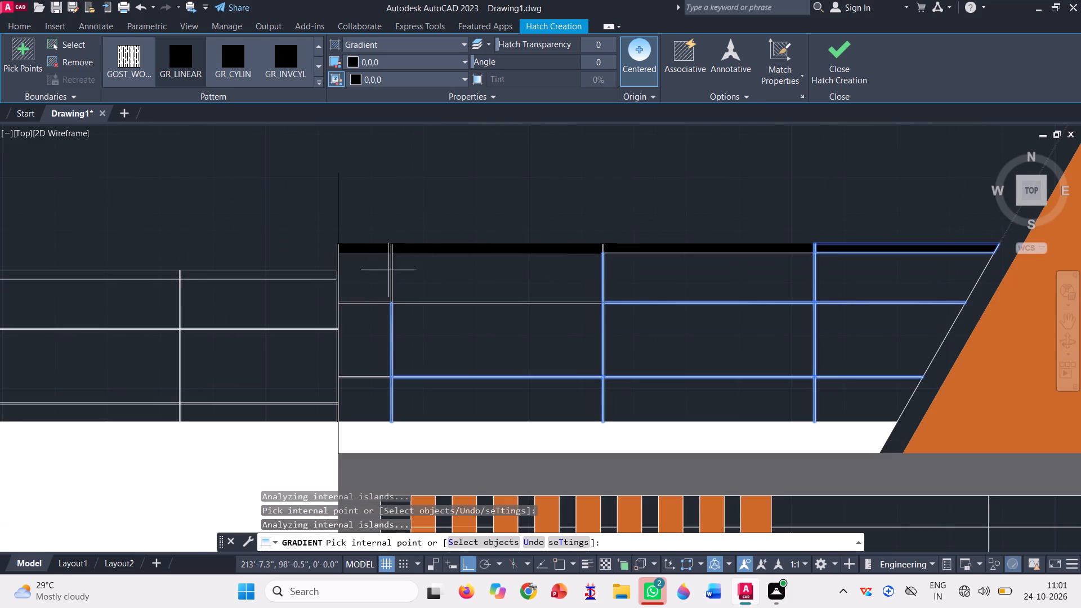
{"action": "scroll", "coordinate": [386, 271], "scroll_direction": "up", "scroll_amount": 7}
{"action": "scroll", "coordinate": [441, 235], "scroll_direction": "down", "scroll_amount": 4}
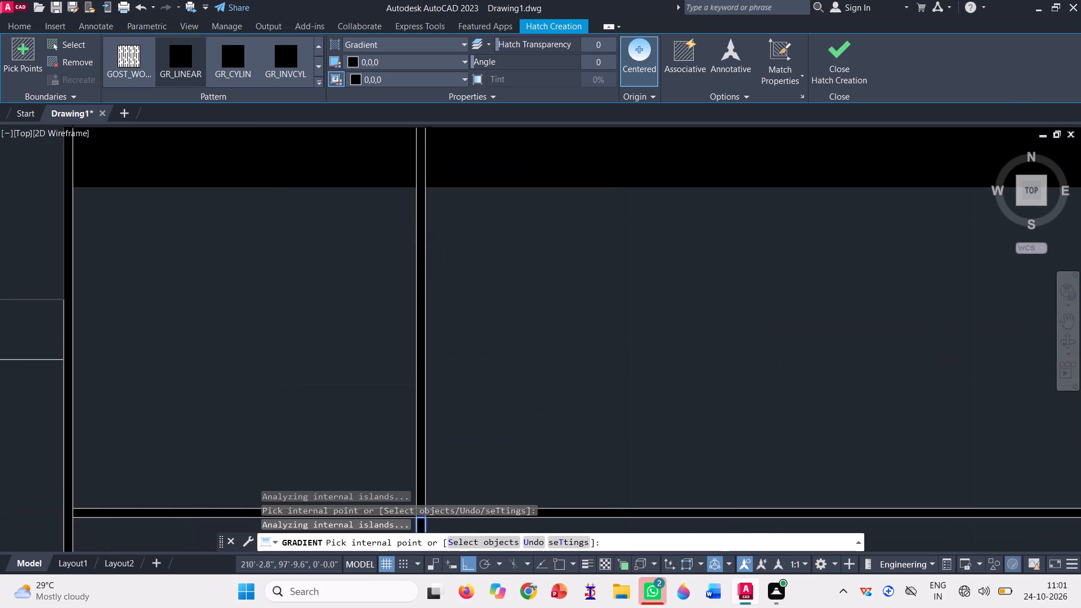
{"action": "scroll", "coordinate": [441, 235], "scroll_direction": "down", "scroll_amount": 3}
{"action": "scroll", "coordinate": [394, 285], "scroll_direction": "up", "scroll_amount": 7}
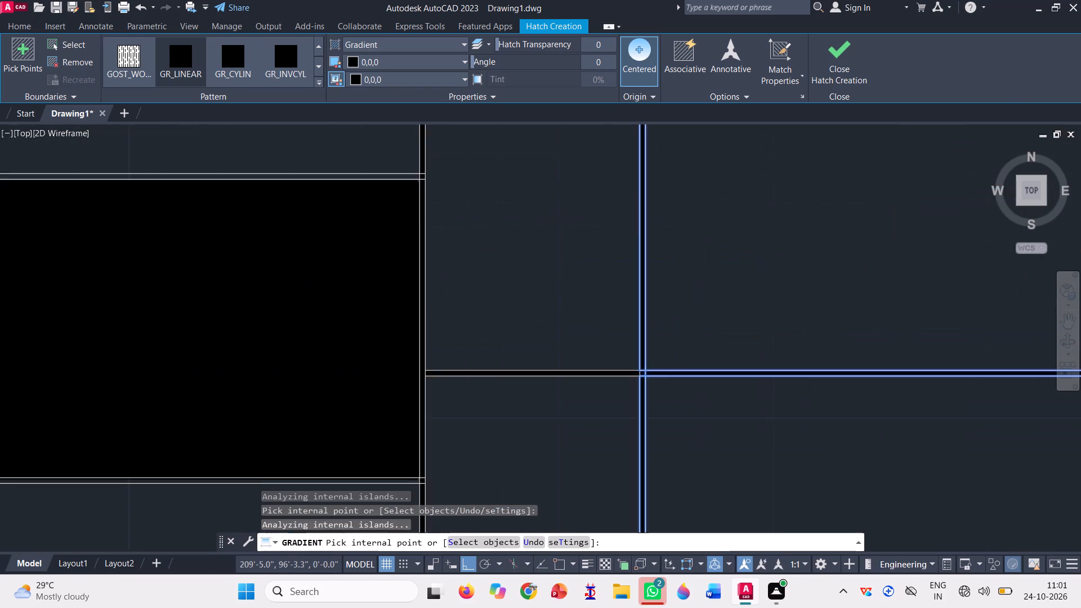
{"action": "scroll", "coordinate": [439, 327], "scroll_direction": "down", "scroll_amount": 3}
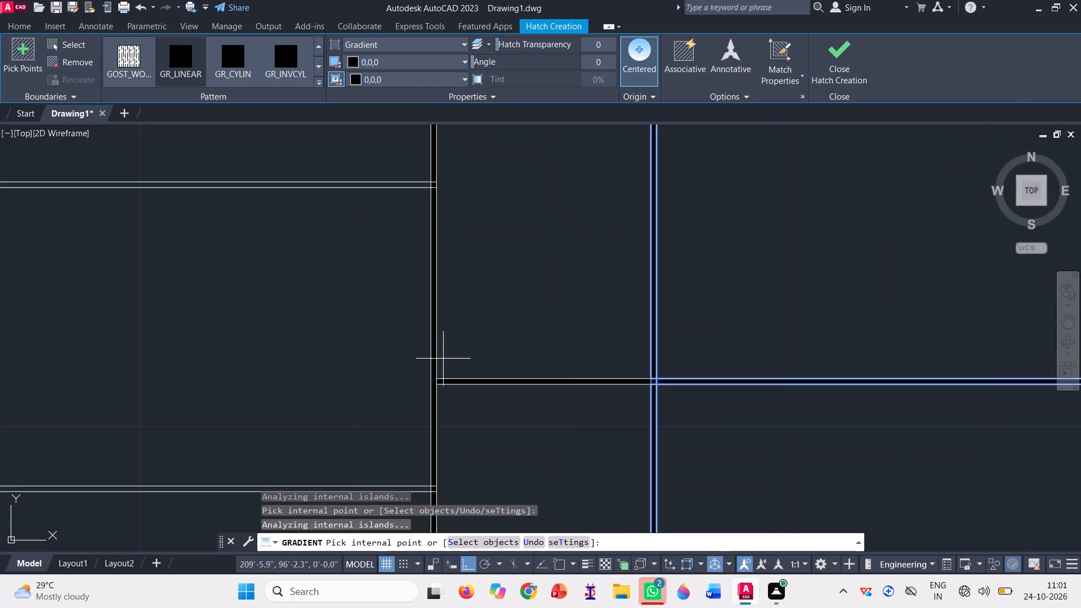
Fill the left terrace railing's top rail with the black gradient in all three bays between its posts.
{"action": "scroll", "coordinate": [443, 348], "scroll_direction": "down", "scroll_amount": 2}
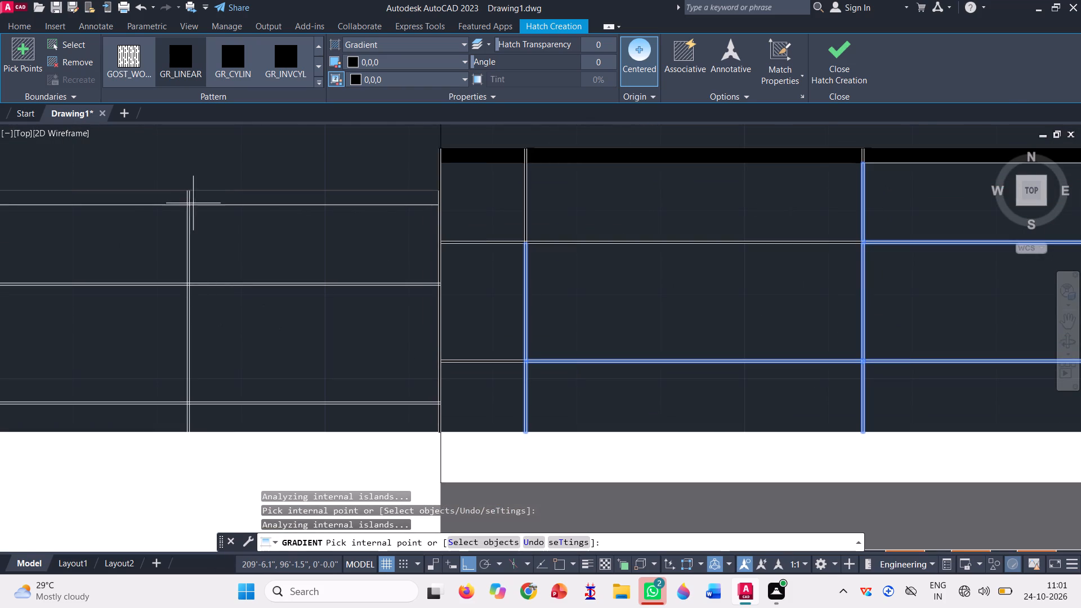
{"action": "scroll", "coordinate": [200, 190], "scroll_direction": "up", "scroll_amount": 3}
{"action": "left_click", "coordinate": [248, 210]}
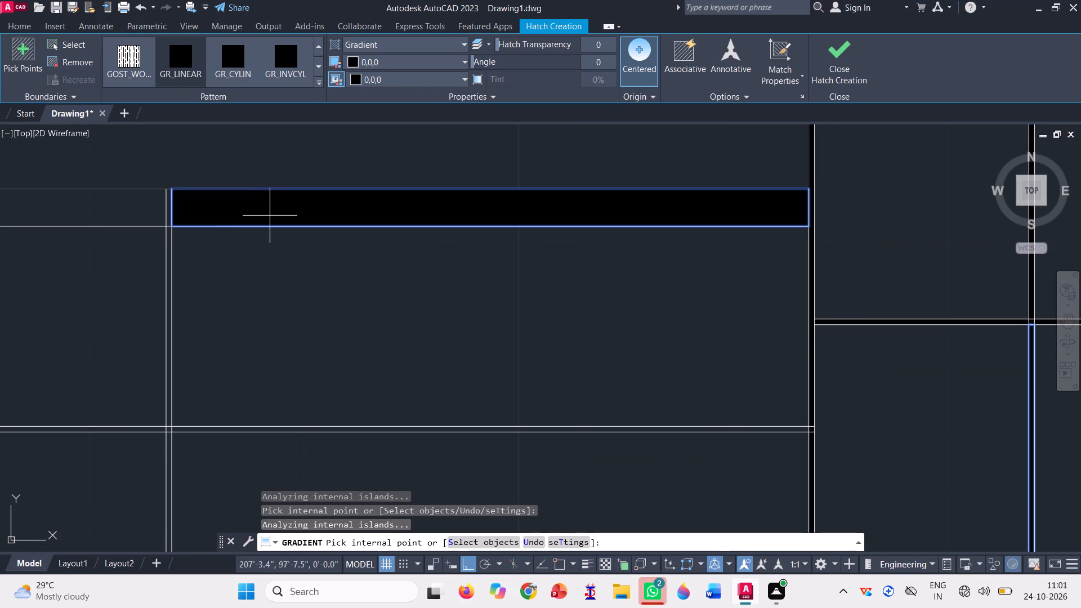
{"action": "scroll", "coordinate": [407, 256], "scroll_direction": "down", "scroll_amount": 4}
{"action": "scroll", "coordinate": [150, 245], "scroll_direction": "up", "scroll_amount": 4}
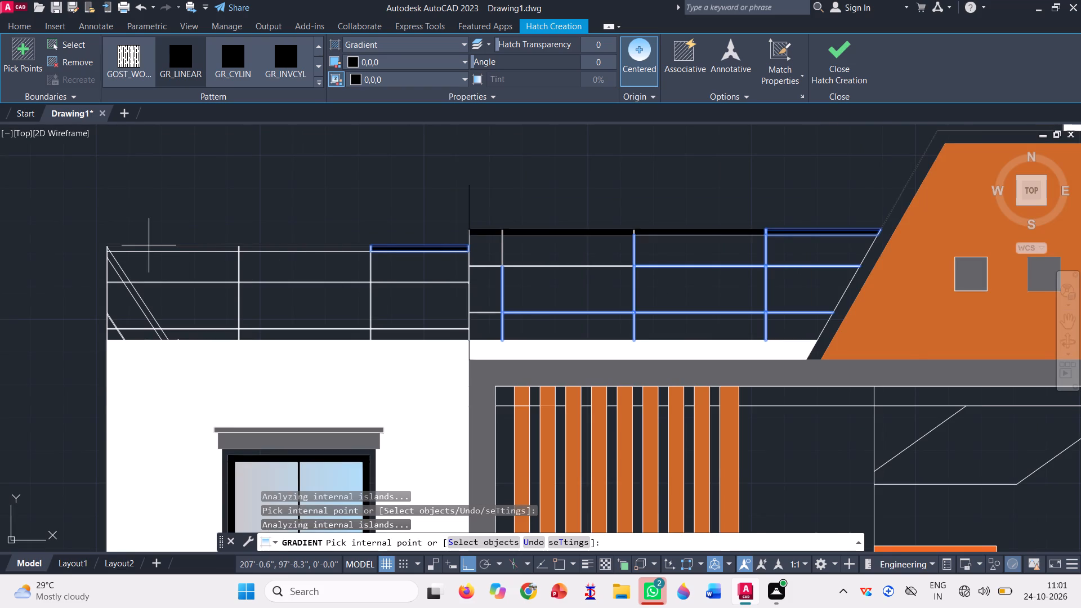
{"action": "scroll", "coordinate": [224, 256], "scroll_direction": "up", "scroll_amount": 3}
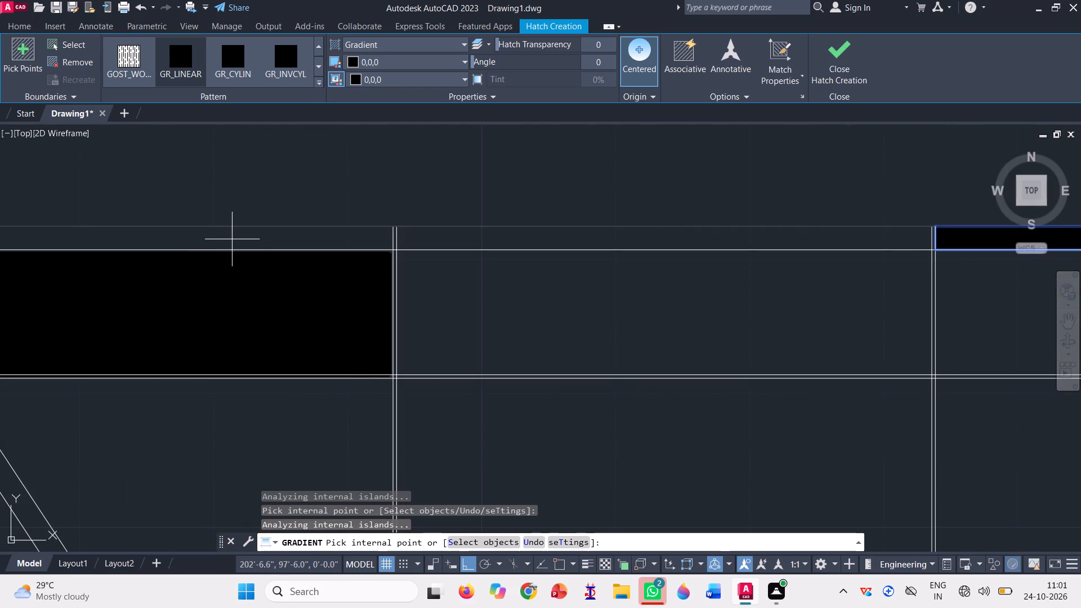
{"action": "left_click", "coordinate": [233, 235]}
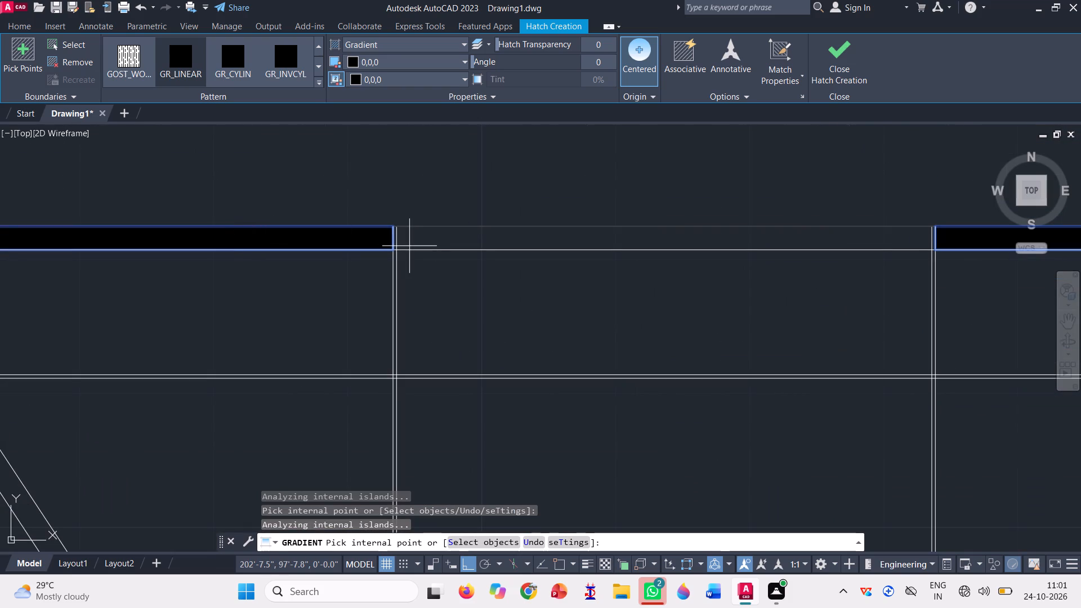
{"action": "left_click", "coordinate": [414, 244]}
Fill the gaps in the left terrace railing's top rail at its two intermediate posts with the black gradient.
{"action": "scroll", "coordinate": [396, 236], "scroll_direction": "up", "scroll_amount": 4}
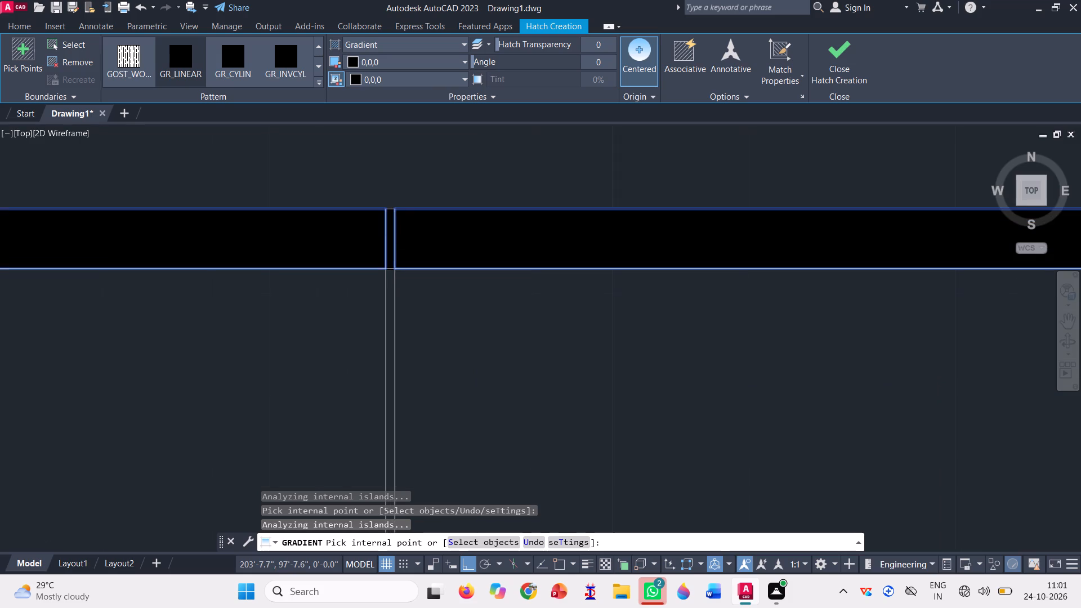
{"action": "scroll", "coordinate": [395, 235], "scroll_direction": "up", "scroll_amount": 3}
{"action": "scroll", "coordinate": [338, 281], "scroll_direction": "down", "scroll_amount": 2}
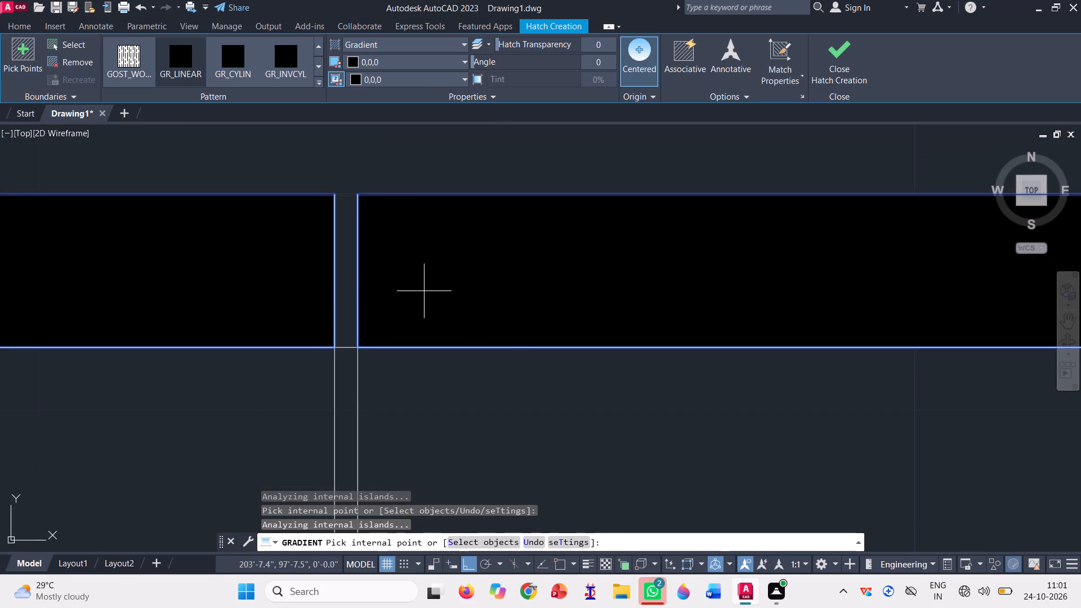
{"action": "left_click", "coordinate": [341, 252]}
{"action": "scroll", "coordinate": [297, 257], "scroll_direction": "down", "scroll_amount": 5}
{"action": "scroll", "coordinate": [444, 267], "scroll_direction": "down", "scroll_amount": 1}
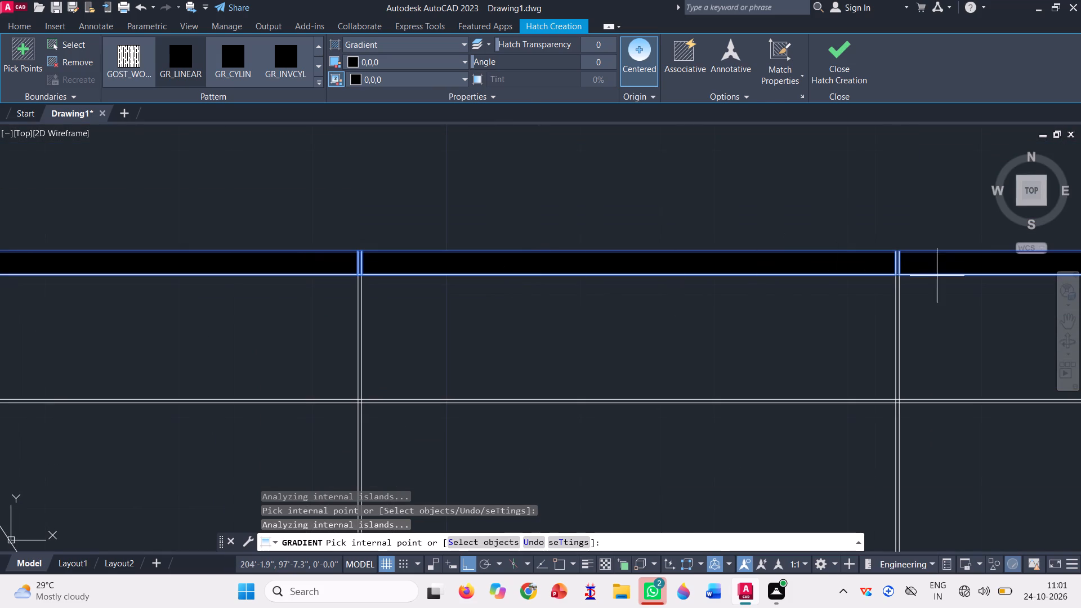
{"action": "scroll", "coordinate": [982, 272], "scroll_direction": "up", "scroll_amount": 2}
{"action": "scroll", "coordinate": [811, 254], "scroll_direction": "up", "scroll_amount": 3}
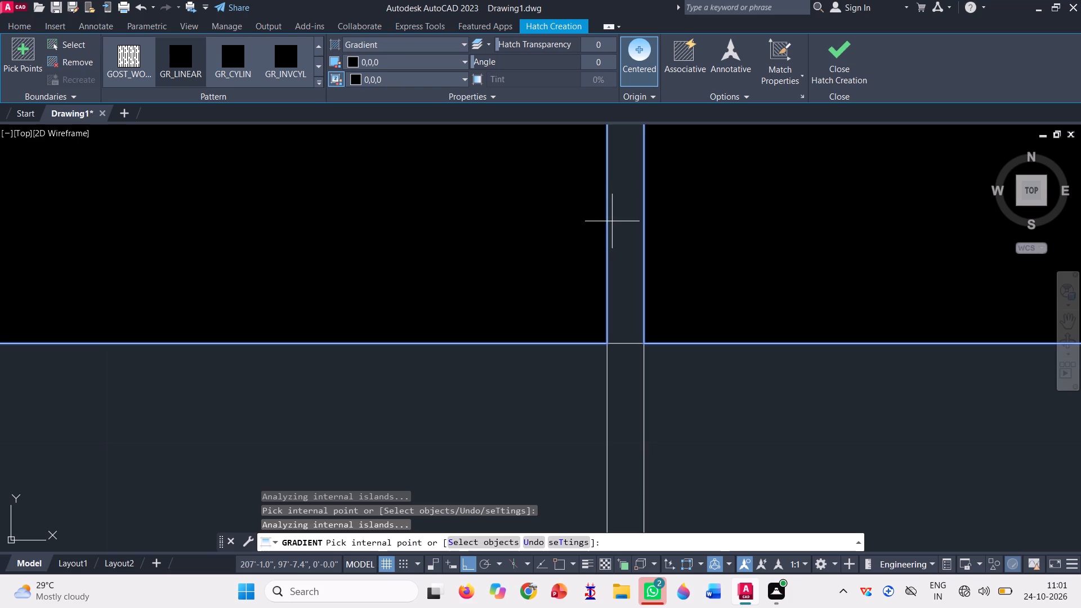
{"action": "left_click", "coordinate": [619, 227]}
Fill the right intermediate post down to the lower intermediate rail, plus the upper intermediate rail on both sides of it, with the black gradient.
{"action": "scroll", "coordinate": [611, 242], "scroll_direction": "down", "scroll_amount": 5}
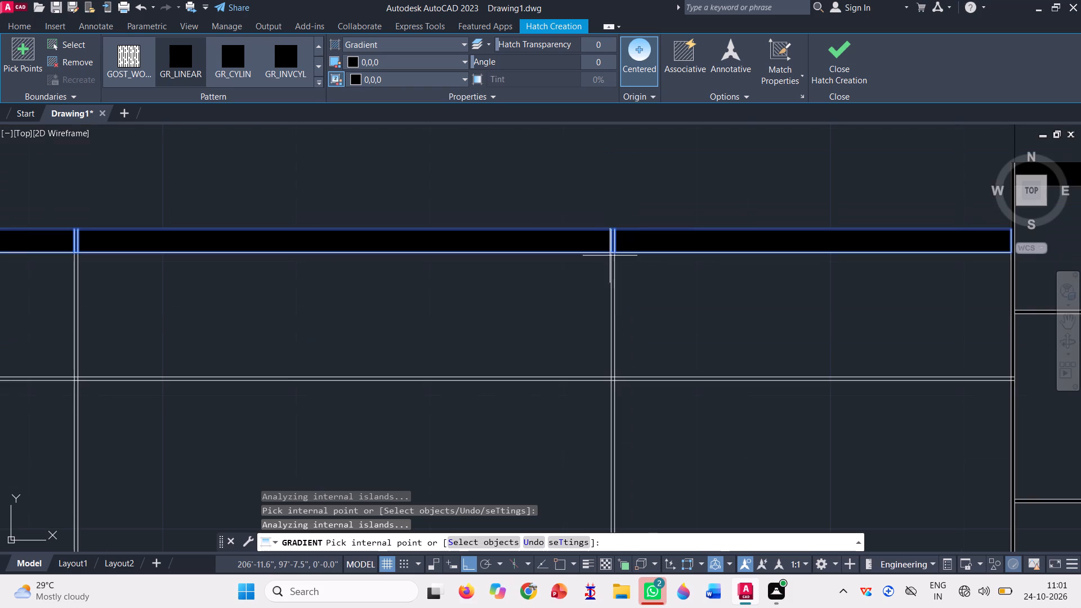
{"action": "scroll", "coordinate": [610, 348], "scroll_direction": "up", "scroll_amount": 4}
{"action": "left_click", "coordinate": [631, 343]}
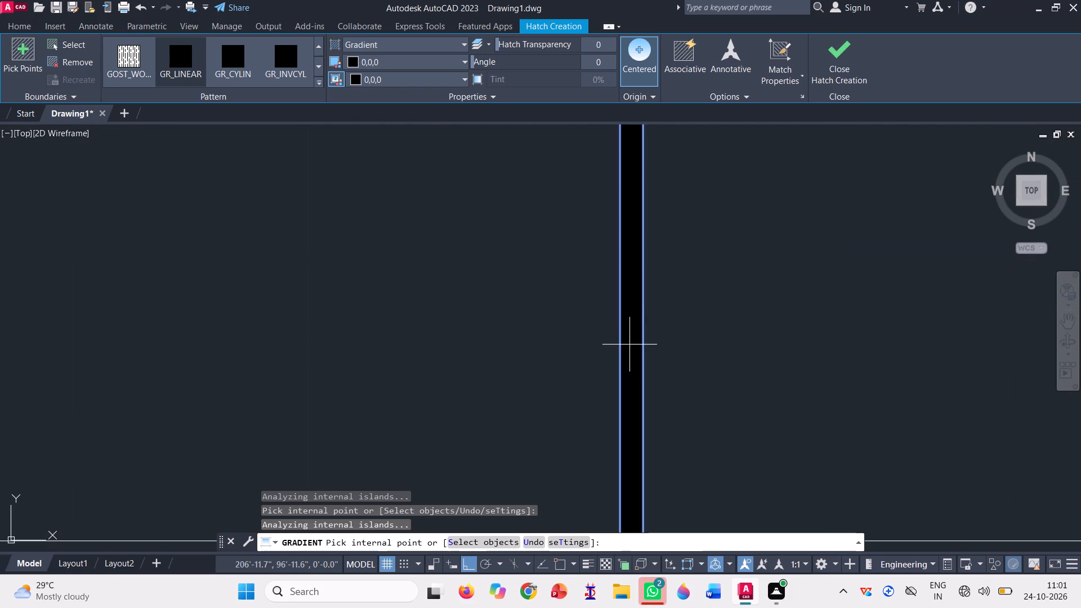
{"action": "scroll", "coordinate": [548, 305], "scroll_direction": "down", "scroll_amount": 6}
{"action": "scroll", "coordinate": [563, 343], "scroll_direction": "up", "scroll_amount": 3}
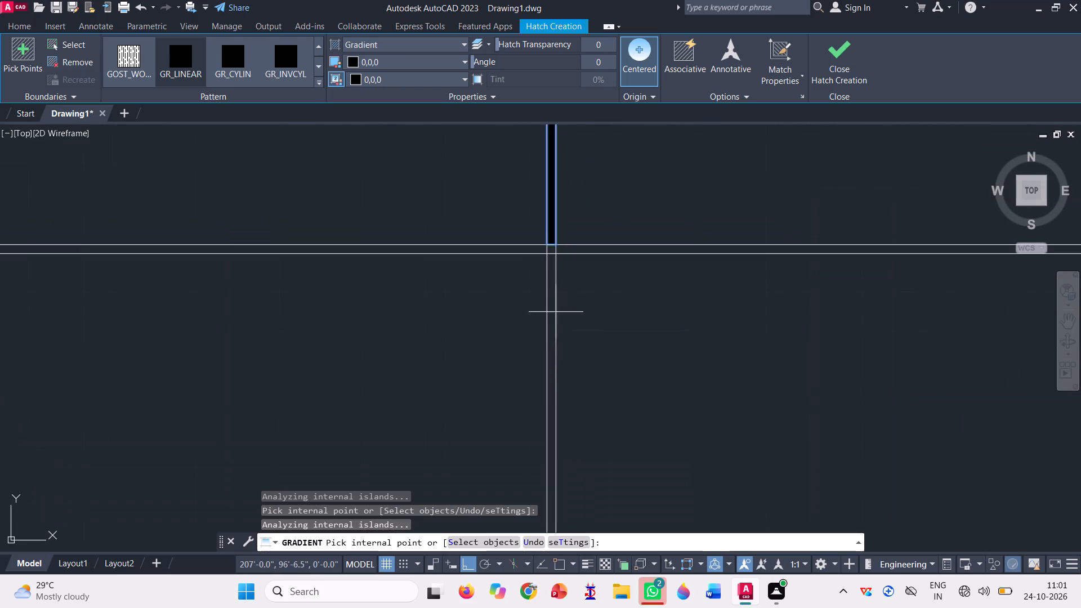
{"action": "scroll", "coordinate": [552, 260], "scroll_direction": "up", "scroll_amount": 3}
{"action": "left_click", "coordinate": [557, 217]}
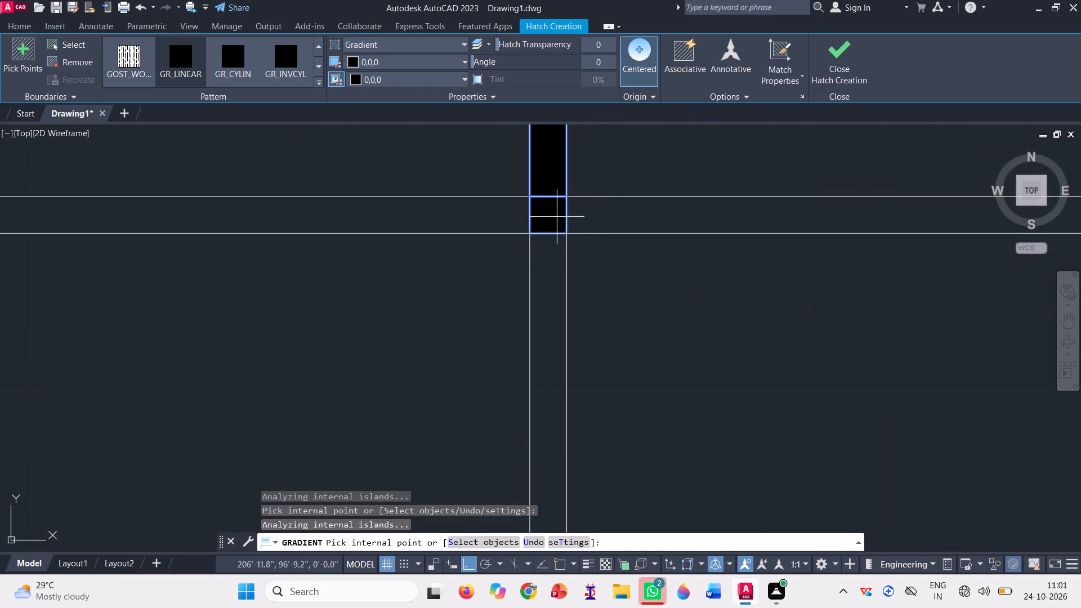
{"action": "left_click", "coordinate": [593, 212]}
{"action": "left_click", "coordinate": [493, 205]}
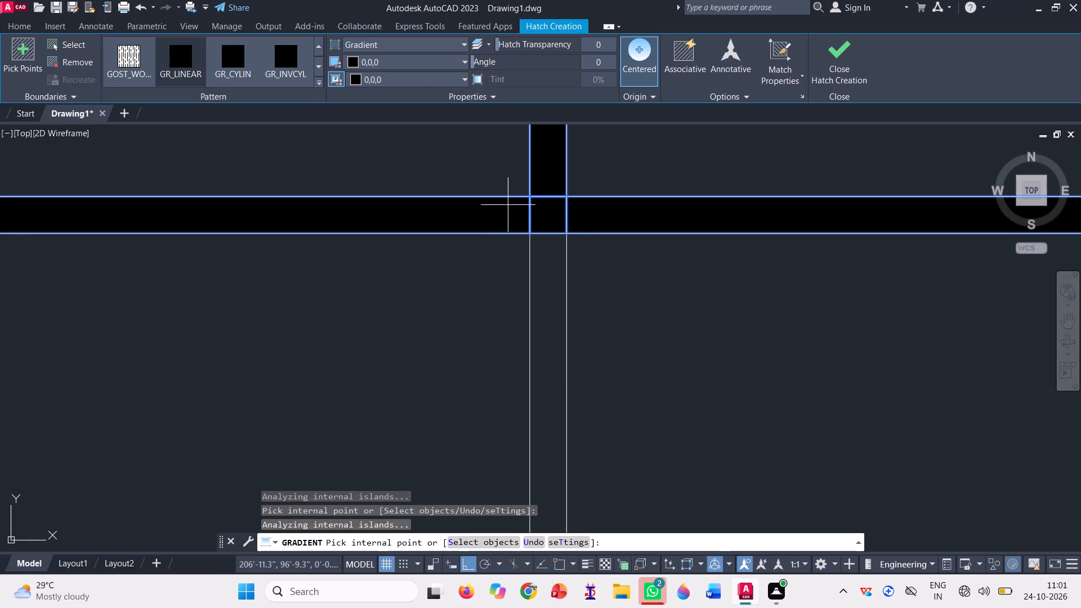
{"action": "left_click", "coordinate": [547, 296]}
Fill the right intermediate post's crossing with the lower intermediate rail, the post below it and the rail on both sides in black.
{"action": "scroll", "coordinate": [540, 260], "scroll_direction": "down", "scroll_amount": 8}
{"action": "scroll", "coordinate": [551, 387], "scroll_direction": "up", "scroll_amount": 3}
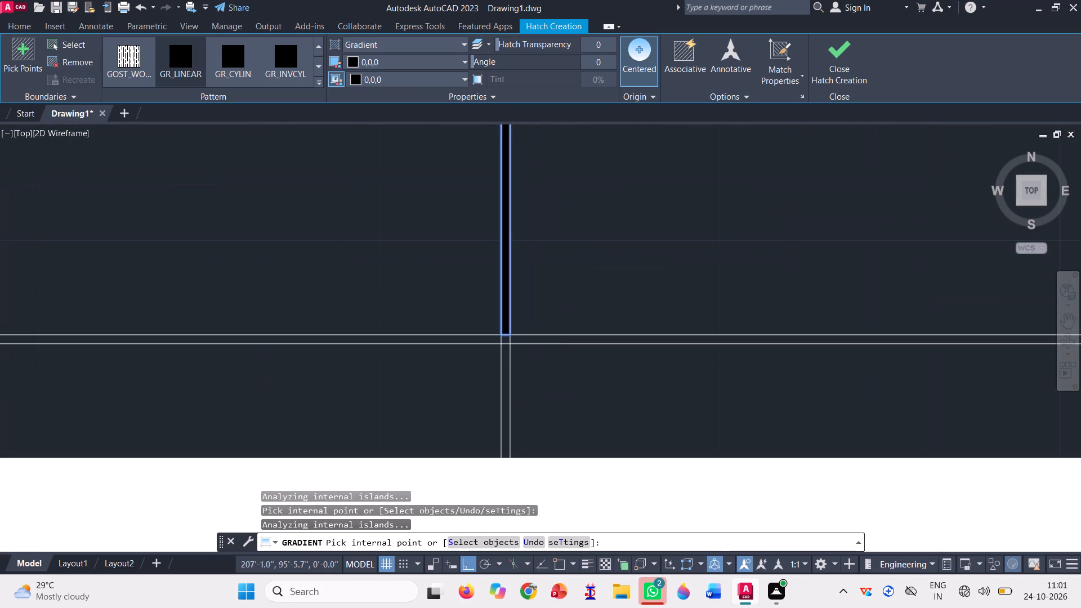
{"action": "scroll", "coordinate": [515, 350], "scroll_direction": "up", "scroll_amount": 4}
{"action": "left_click", "coordinate": [446, 289]}
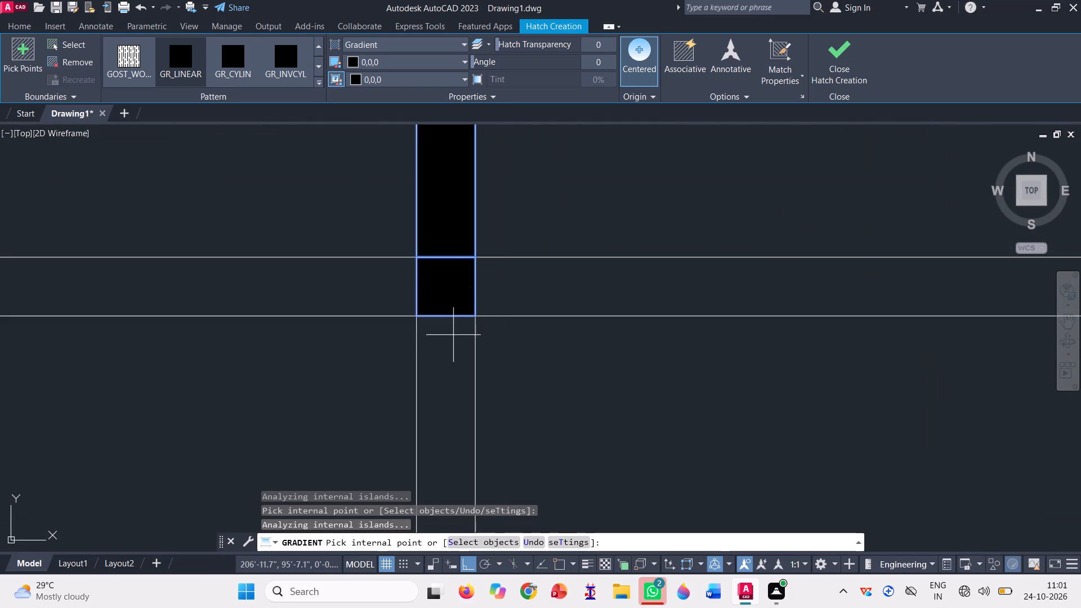
{"action": "left_click", "coordinate": [444, 356]}
{"action": "left_click", "coordinate": [519, 289]}
{"action": "left_click", "coordinate": [363, 287]}
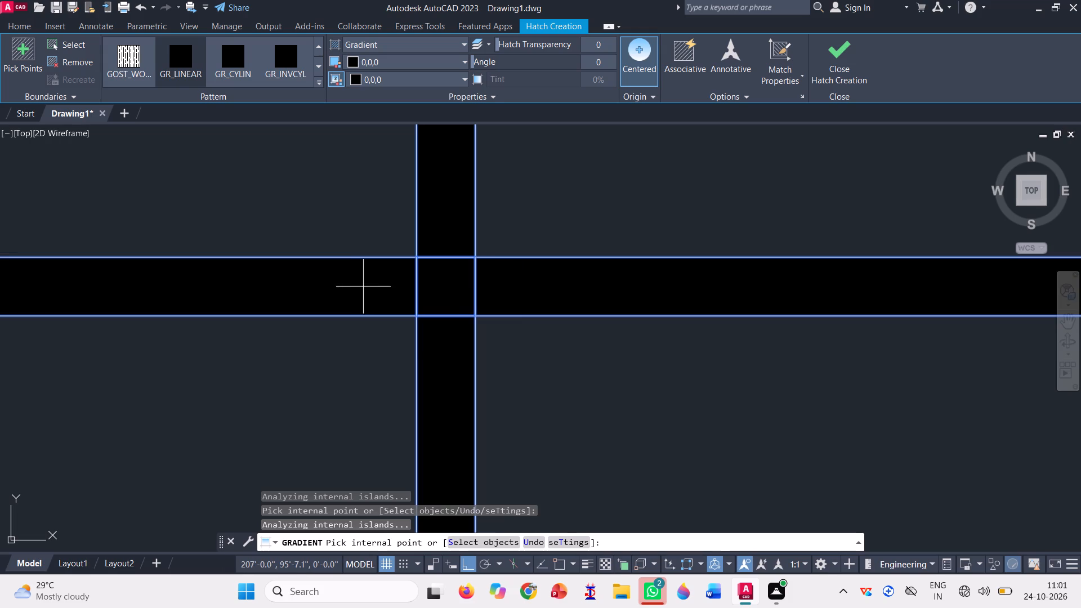
Fill the left intermediate post down to the lower intermediate rail, plus the upper intermediate rail running left from it, with the black gradient.
{"action": "scroll", "coordinate": [521, 324], "scroll_direction": "down", "scroll_amount": 5}
{"action": "scroll", "coordinate": [671, 327], "scroll_direction": "down", "scroll_amount": 2}
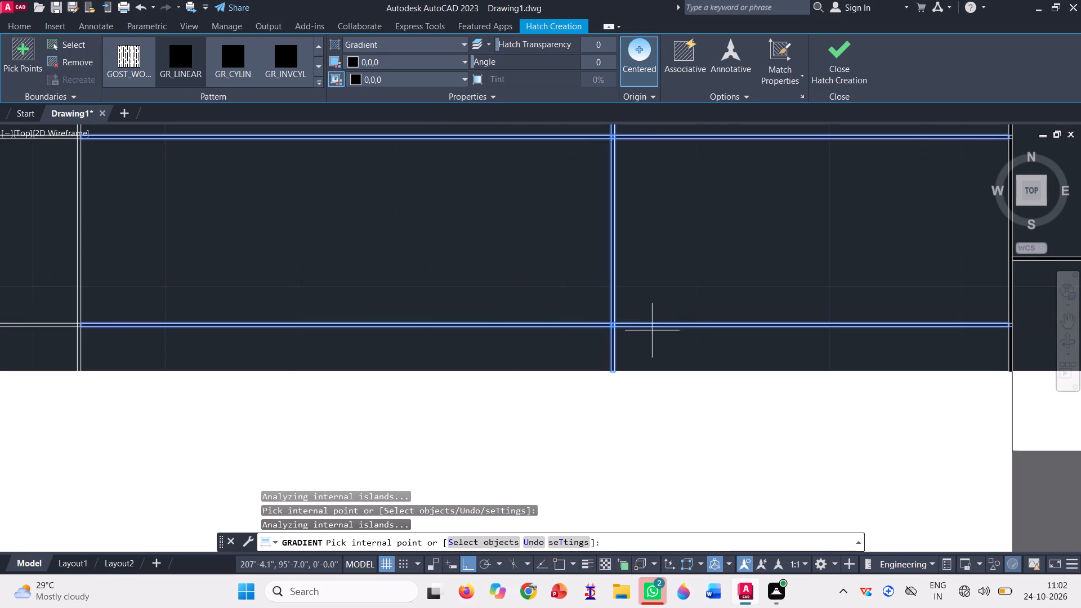
{"action": "scroll", "coordinate": [723, 306], "scroll_direction": "down", "scroll_amount": 1}
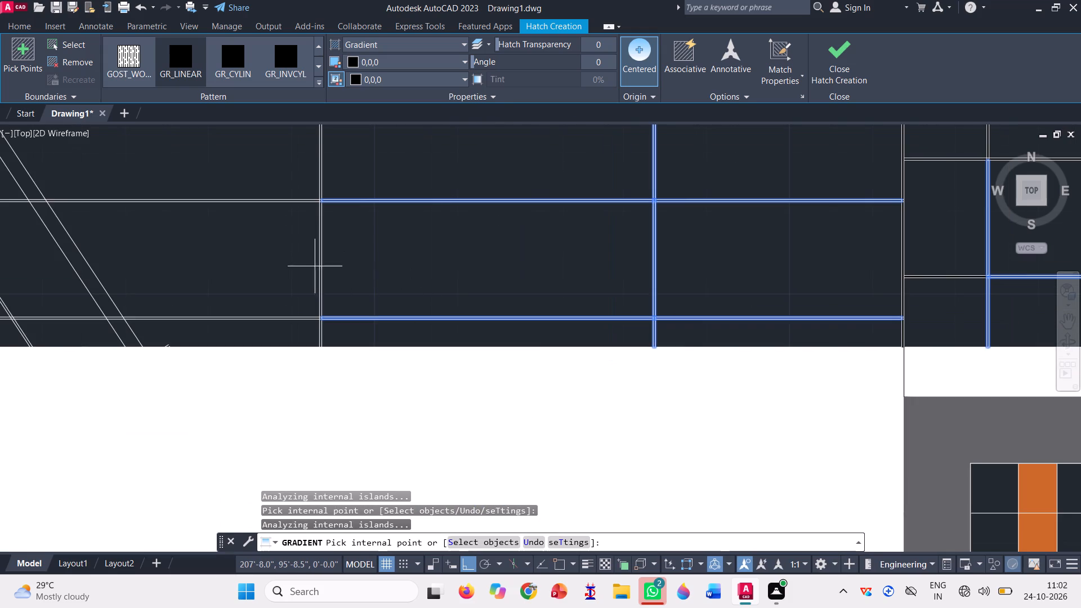
{"action": "scroll", "coordinate": [298, 166], "scroll_direction": "up", "scroll_amount": 3}
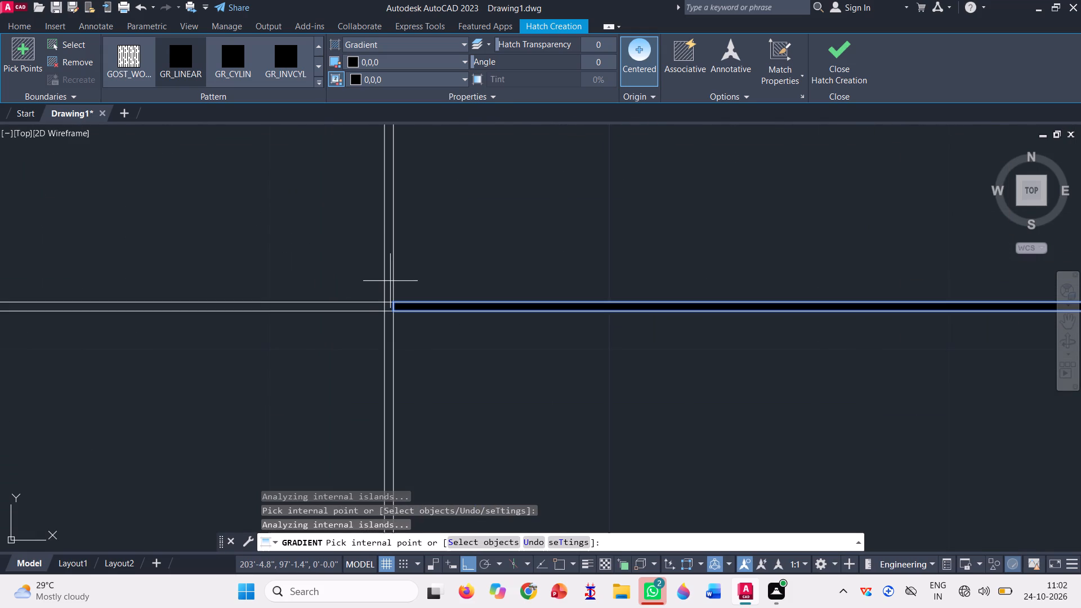
{"action": "left_click", "coordinate": [390, 280]}
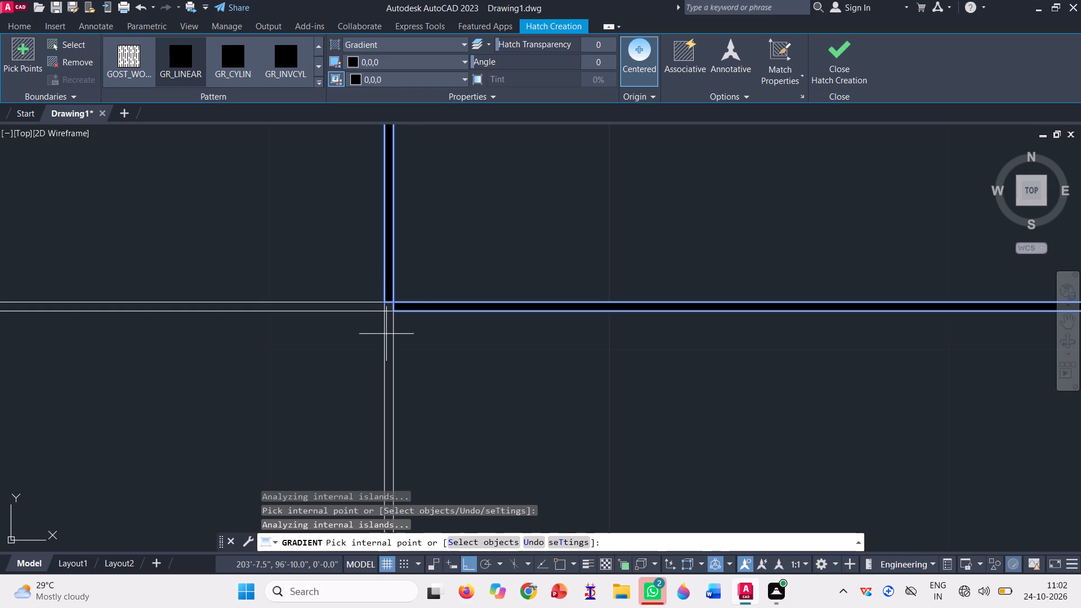
{"action": "left_click", "coordinate": [389, 336]}
{"action": "left_click", "coordinate": [388, 308]}
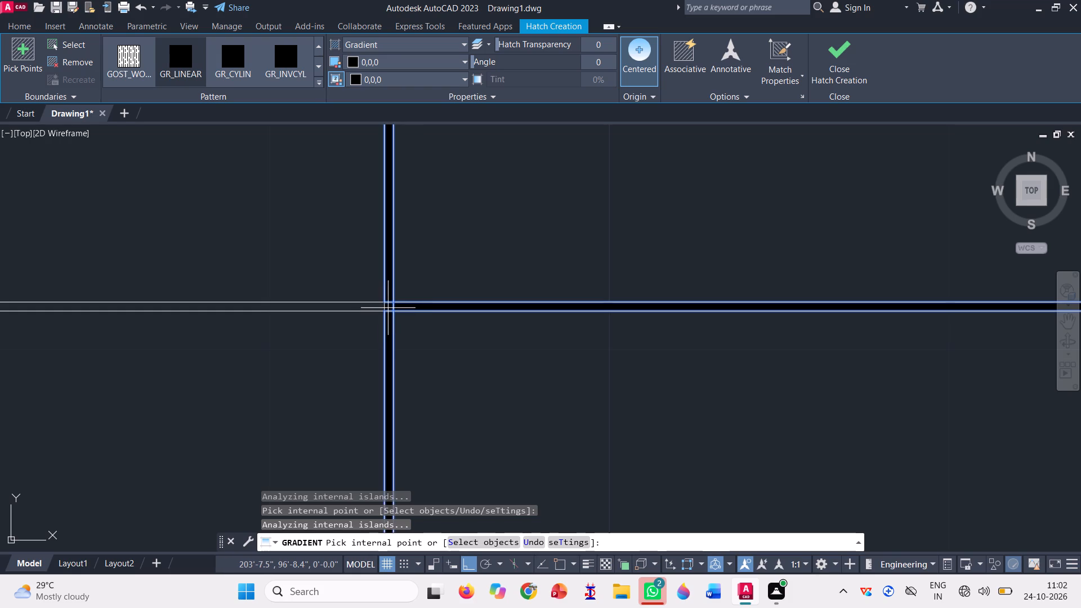
{"action": "left_click", "coordinate": [373, 309]}
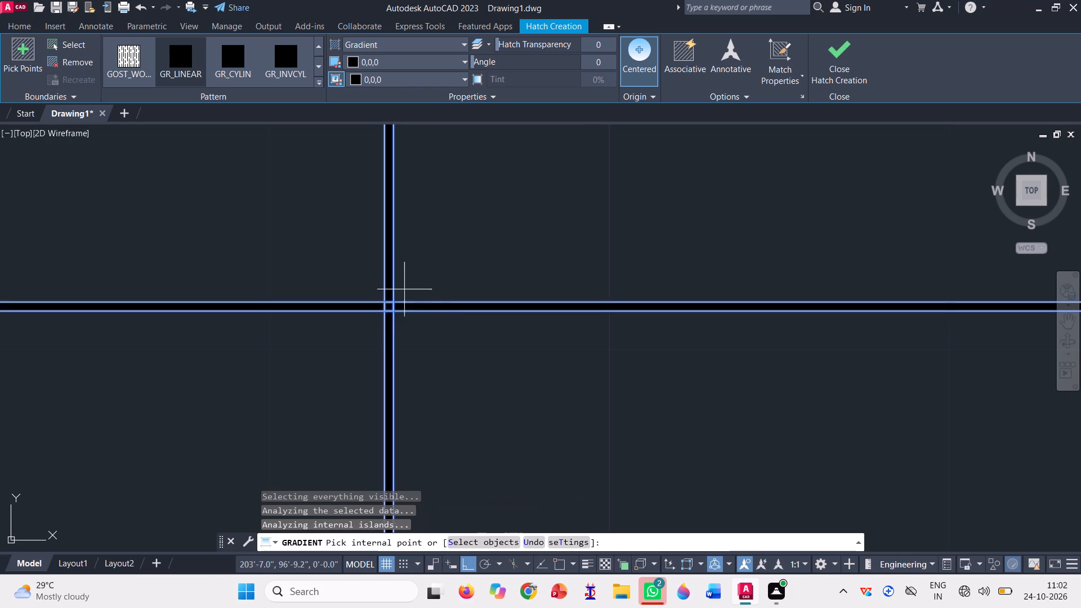
Fill the left intermediate post's crossing with the lower intermediate rail, the post below it and the rail running left in black.
{"action": "scroll", "coordinate": [408, 287], "scroll_direction": "down", "scroll_amount": 6}
{"action": "scroll", "coordinate": [408, 380], "scroll_direction": "up", "scroll_amount": 3}
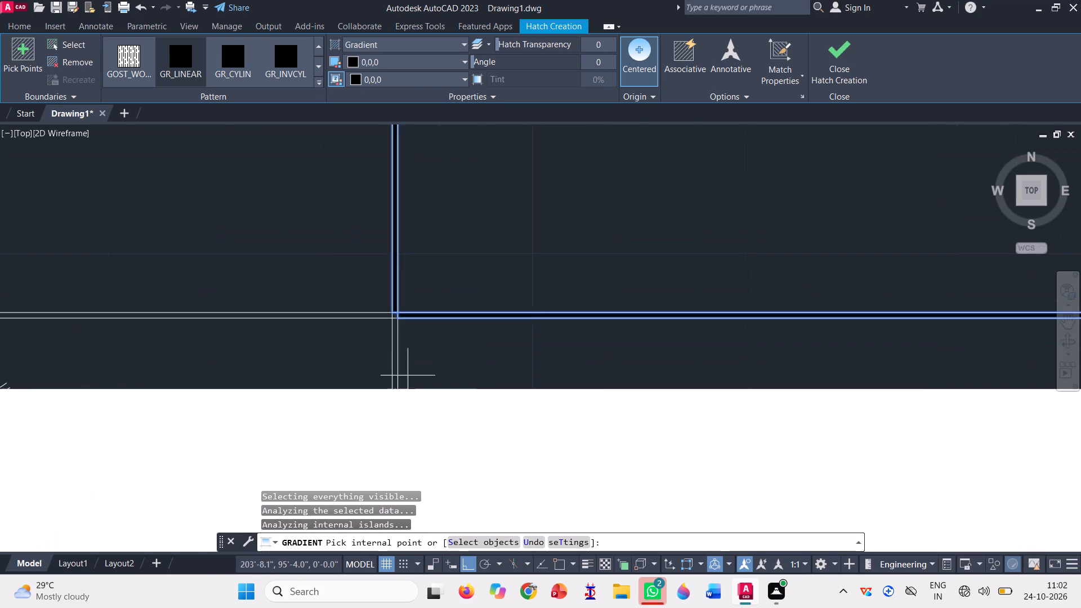
{"action": "scroll", "coordinate": [396, 321], "scroll_direction": "up", "scroll_amount": 4}
{"action": "left_click", "coordinate": [381, 283]}
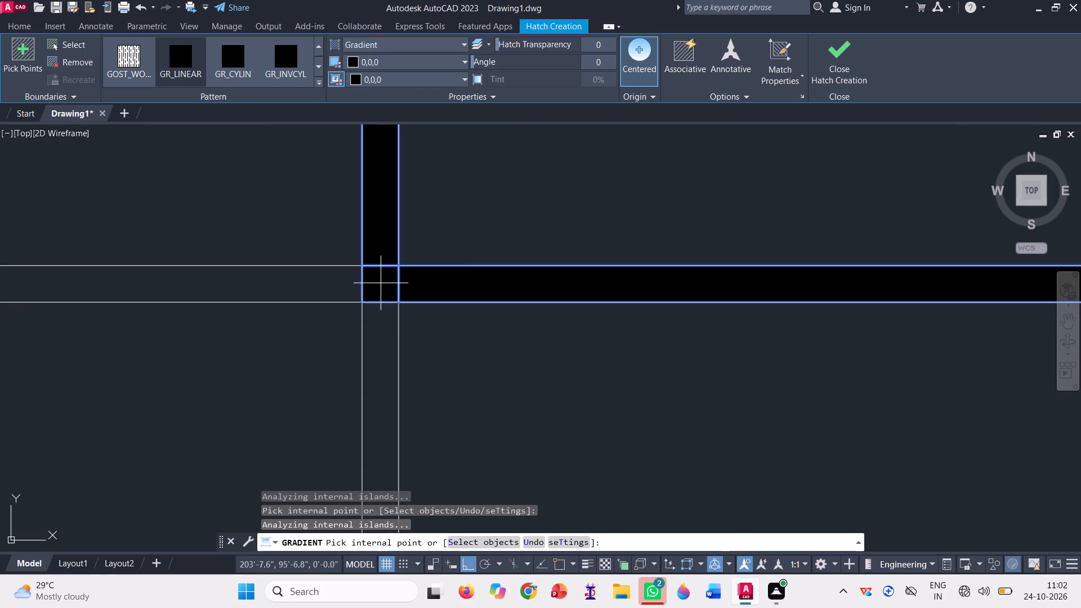
{"action": "left_click", "coordinate": [385, 343]}
{"action": "left_click", "coordinate": [342, 289]}
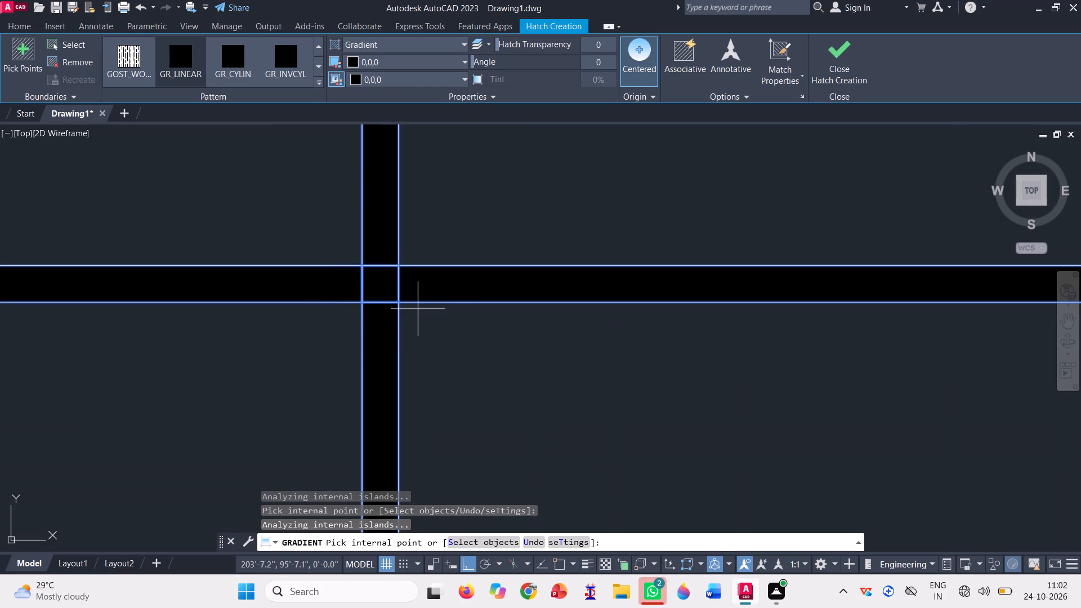
Fill the wide diagonal band down to the lower intermediate rail, plus the upper rail's short section left of it, with the black gradient.
{"action": "scroll", "coordinate": [573, 350], "scroll_direction": "down", "scroll_amount": 7}
{"action": "scroll", "coordinate": [534, 310], "scroll_direction": "down", "scroll_amount": 1}
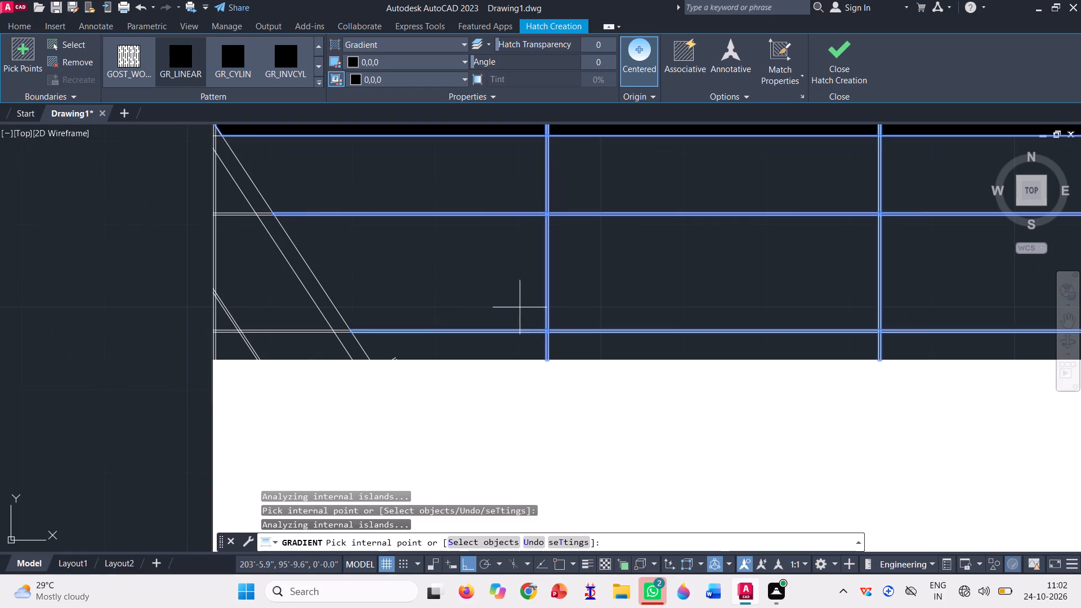
{"action": "scroll", "coordinate": [346, 276], "scroll_direction": "down", "scroll_amount": 2}
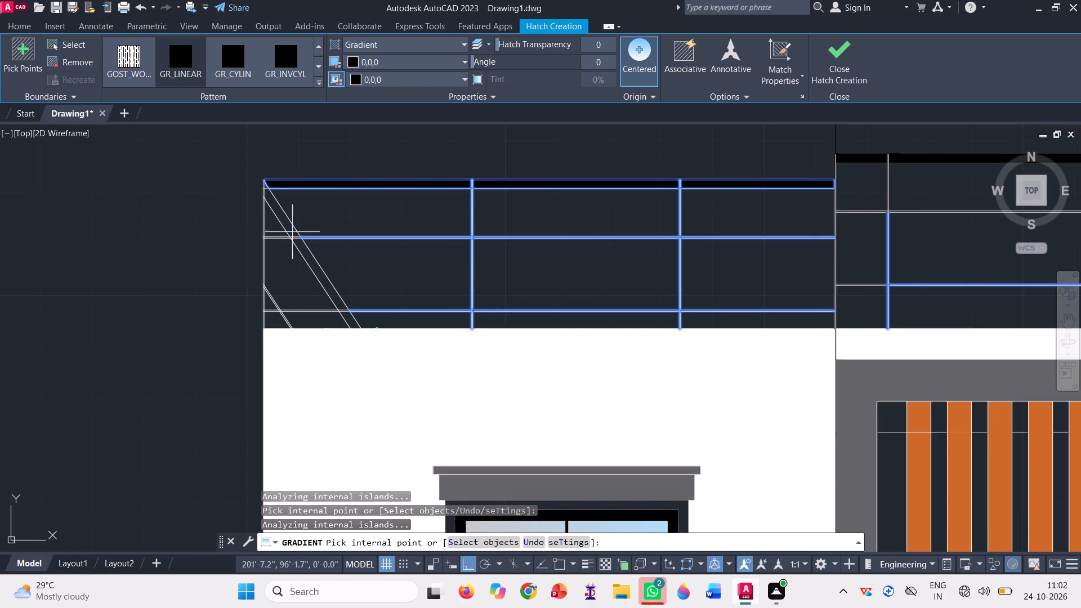
{"action": "scroll", "coordinate": [277, 205], "scroll_direction": "up", "scroll_amount": 3}
{"action": "left_click", "coordinate": [254, 190]}
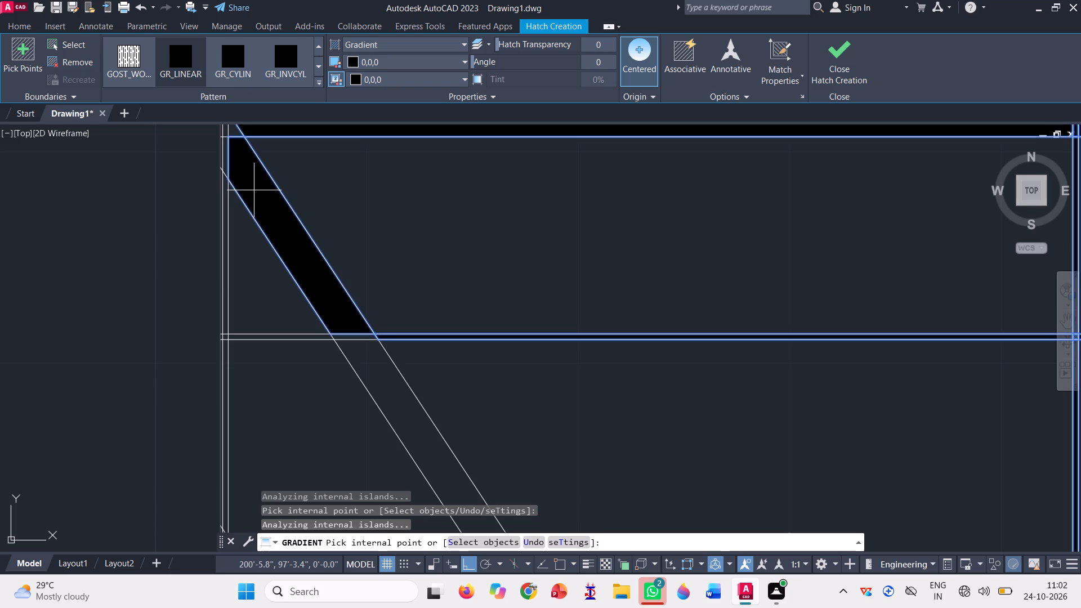
{"action": "left_click", "coordinate": [356, 339]}
{"action": "left_click", "coordinate": [372, 359]}
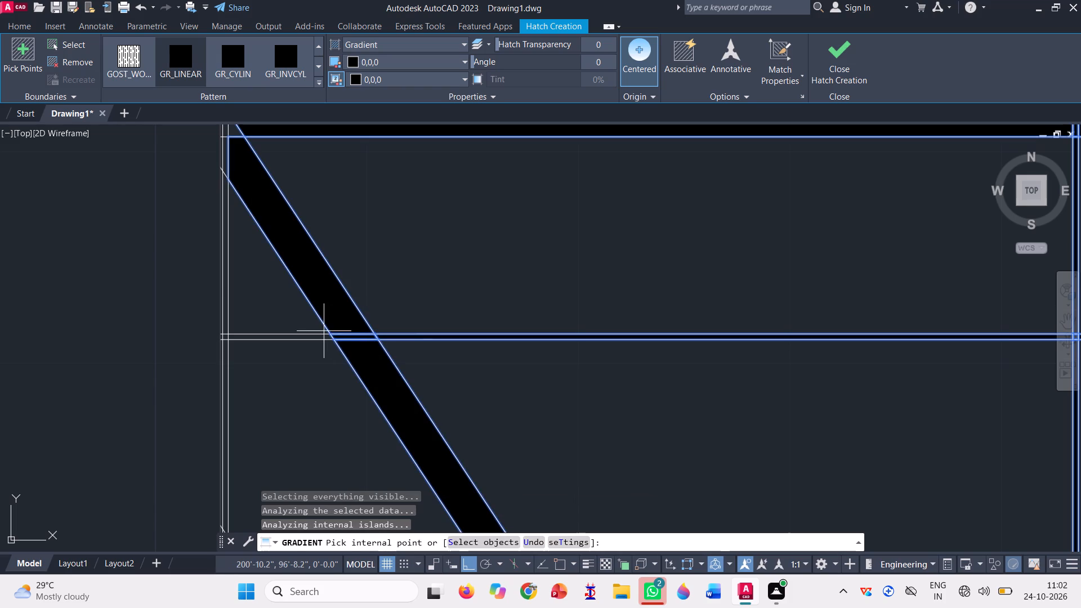
{"action": "left_click", "coordinate": [315, 336]}
Fill the wide diagonal band's crossing with the lower intermediate rail and its section below that rail with the black gradient.
{"action": "scroll", "coordinate": [382, 316], "scroll_direction": "down", "scroll_amount": 2}
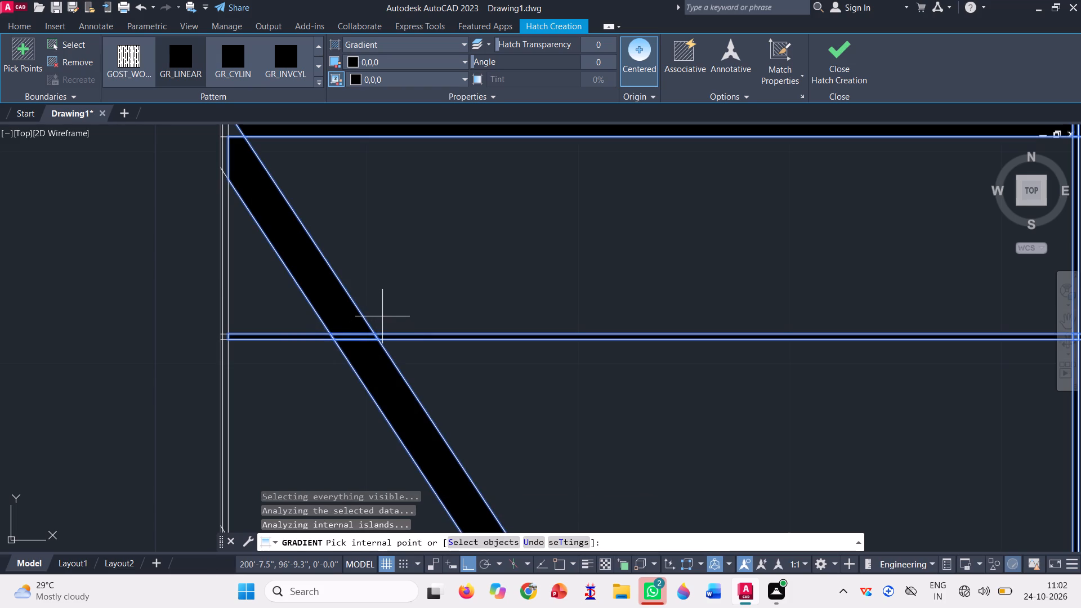
{"action": "scroll", "coordinate": [382, 312], "scroll_direction": "down", "scroll_amount": 2}
{"action": "scroll", "coordinate": [452, 412], "scroll_direction": "up", "scroll_amount": 3}
{"action": "scroll", "coordinate": [298, 330], "scroll_direction": "up", "scroll_amount": 4}
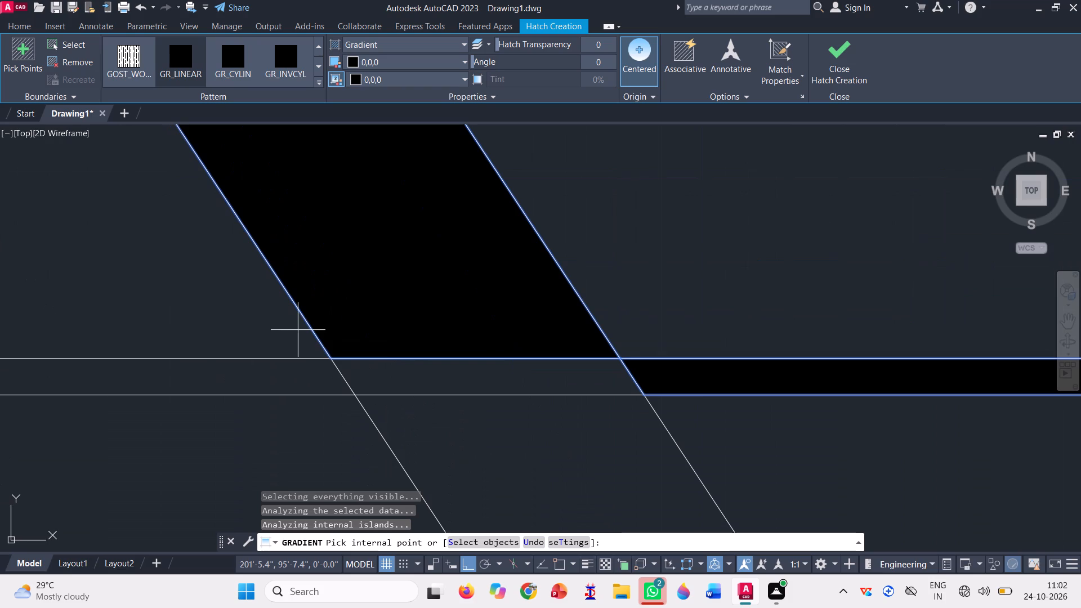
{"action": "left_click", "coordinate": [435, 380]}
{"action": "scroll", "coordinate": [441, 343], "scroll_direction": "down", "scroll_amount": 4}
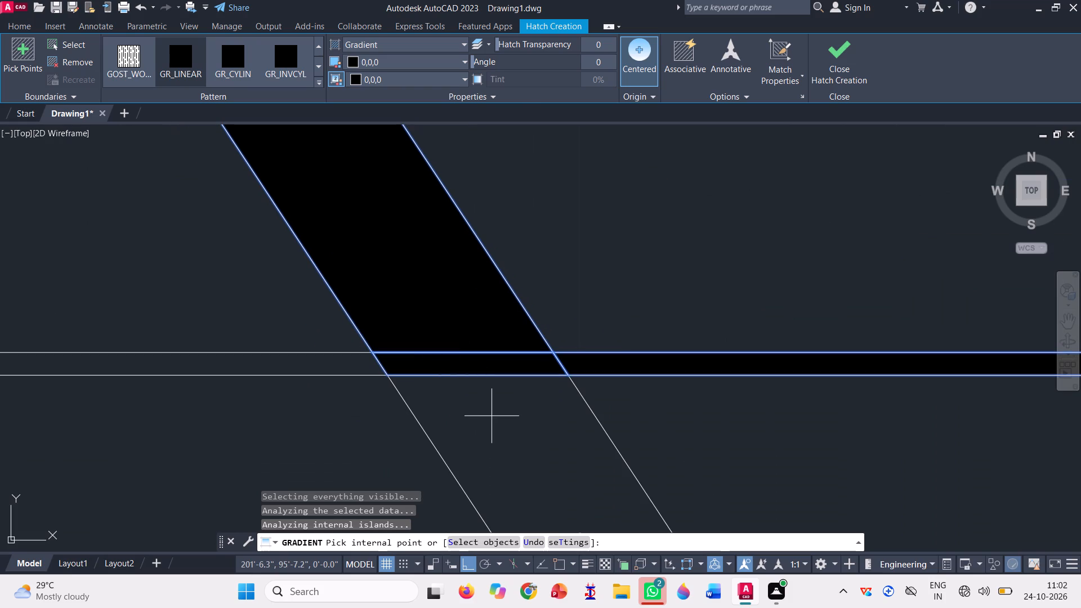
{"action": "left_click", "coordinate": [492, 416]}
Fill the lower intermediate rail left of the wide diagonal band and the narrow diagonal above, across and below that rail in black.
{"action": "scroll", "coordinate": [488, 364], "scroll_direction": "down", "scroll_amount": 8}
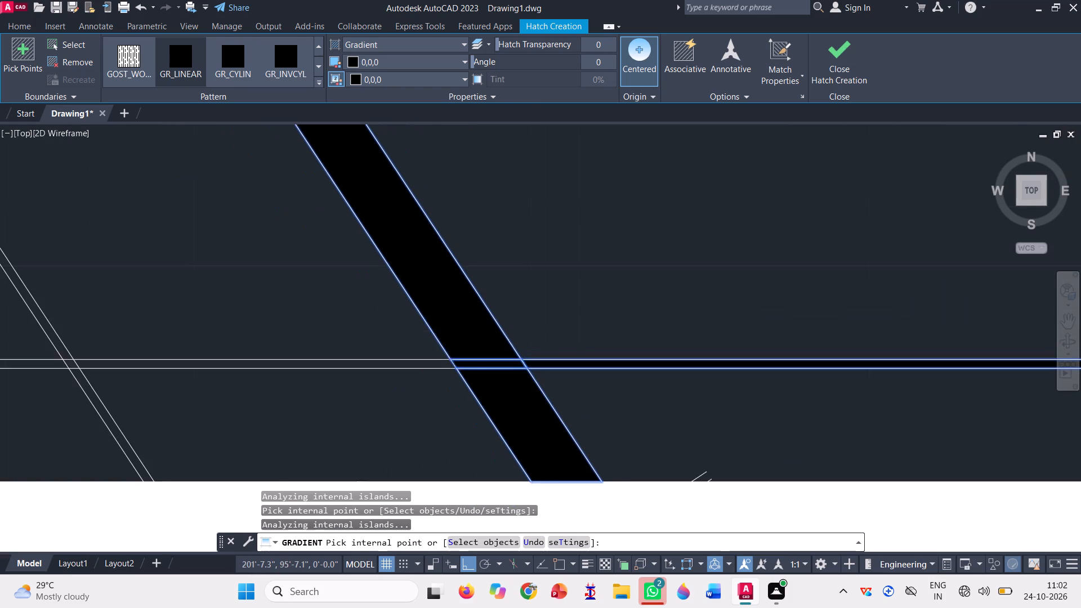
{"action": "scroll", "coordinate": [275, 356], "scroll_direction": "up", "scroll_amount": 4}
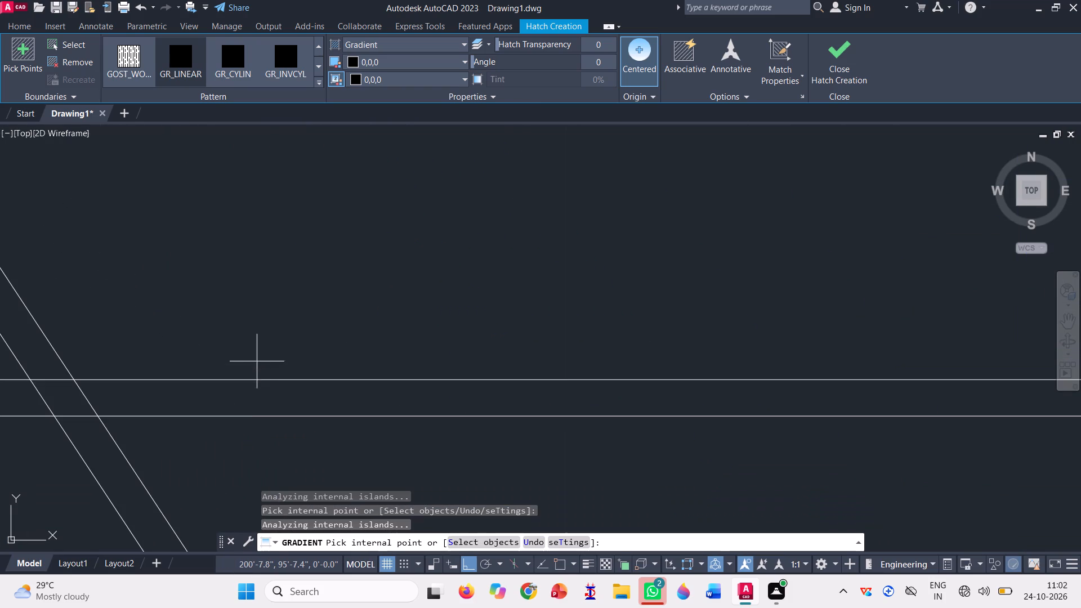
{"action": "left_click", "coordinate": [251, 388]}
{"action": "scroll", "coordinate": [462, 353], "scroll_direction": "down", "scroll_amount": 3}
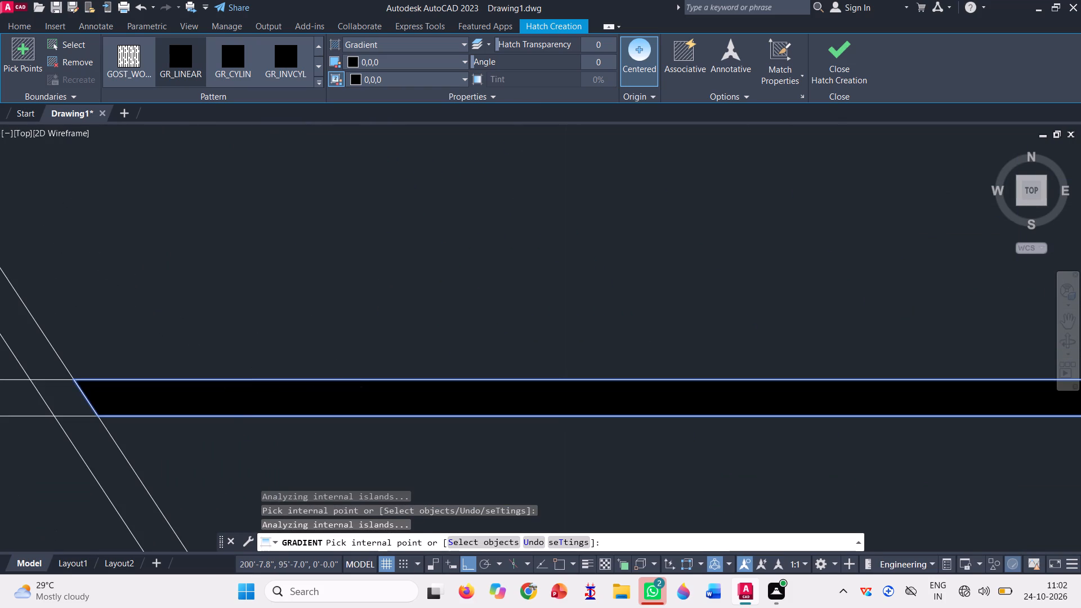
{"action": "scroll", "coordinate": [462, 353], "scroll_direction": "down", "scroll_amount": 1}
{"action": "scroll", "coordinate": [291, 375], "scroll_direction": "up", "scroll_amount": 3}
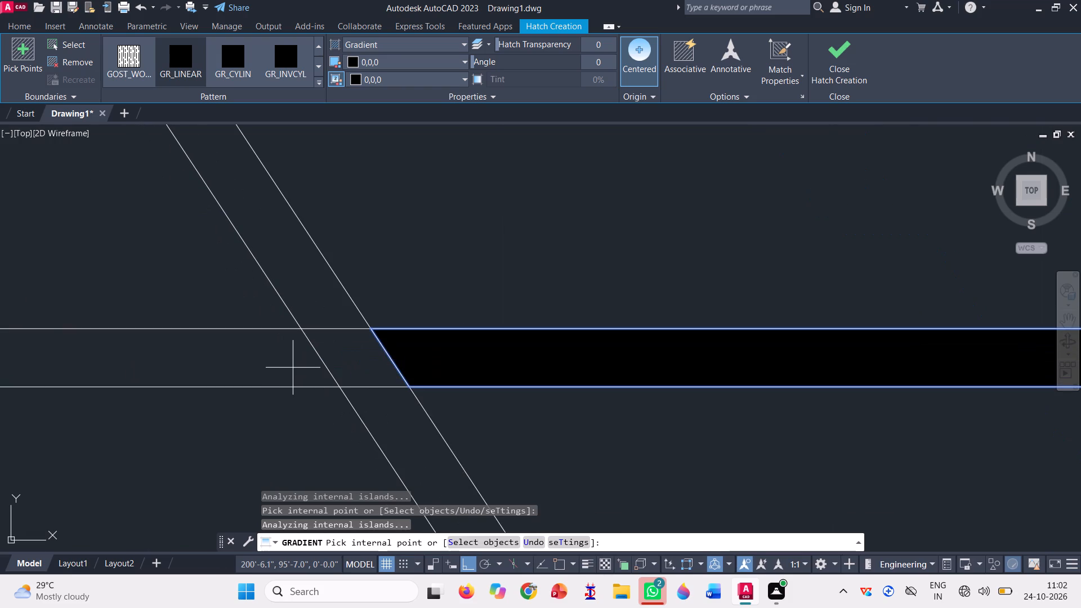
{"action": "left_click", "coordinate": [292, 368]}
{"action": "left_click", "coordinate": [314, 278]}
{"action": "left_click", "coordinate": [365, 356]}
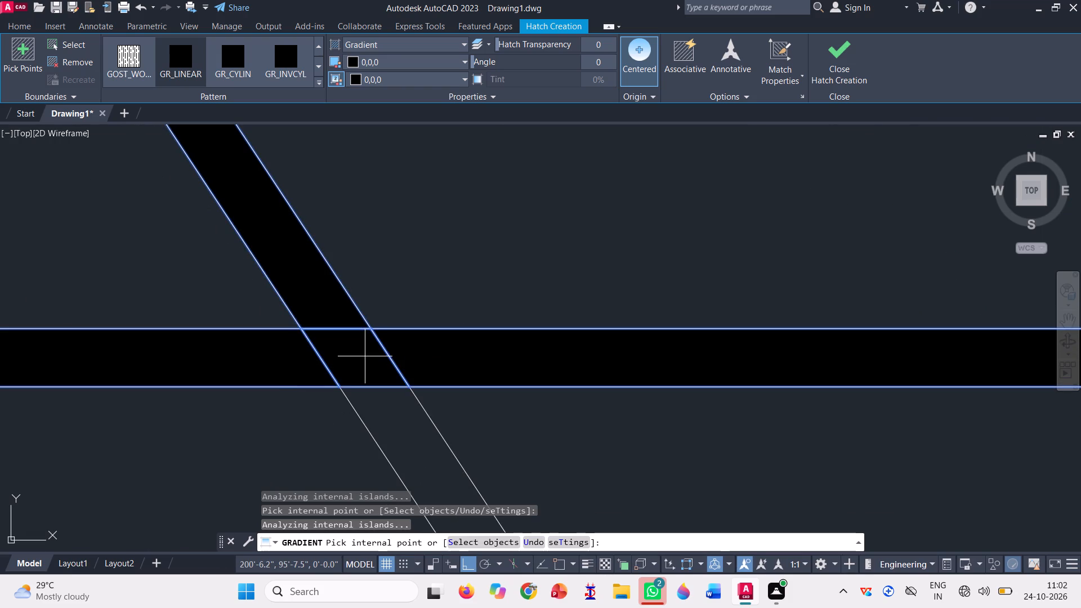
{"action": "left_click", "coordinate": [382, 415]}
Fill the left terrace railing's end post across, above and below the narrow diagonal, down to the lower intermediate rail, with the black gradient.
{"action": "scroll", "coordinate": [382, 417], "scroll_direction": "down", "scroll_amount": 5}
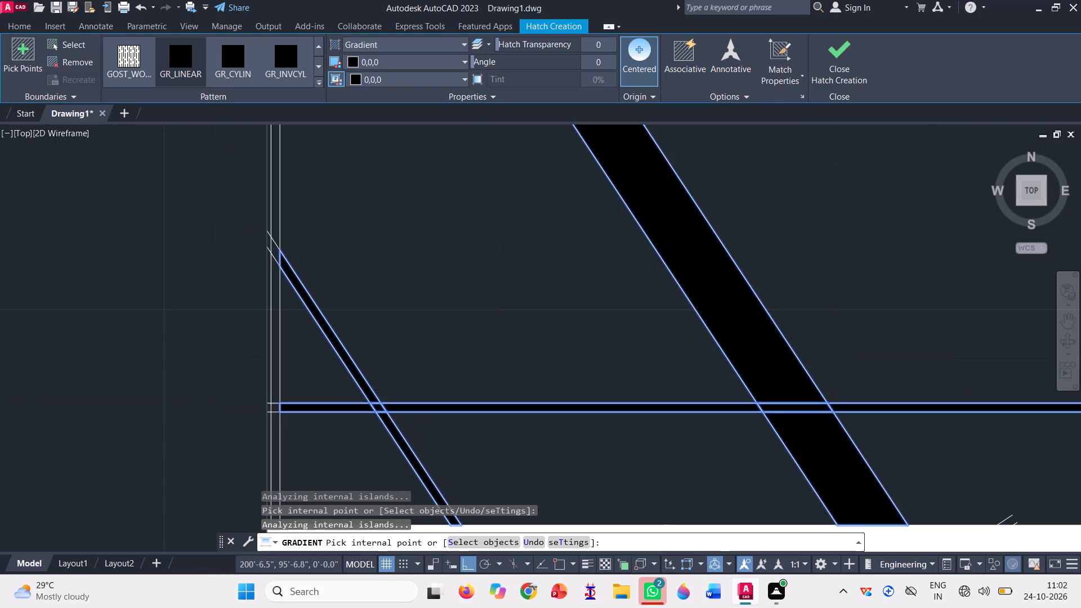
{"action": "scroll", "coordinate": [382, 417], "scroll_direction": "down", "scroll_amount": 1}
{"action": "scroll", "coordinate": [305, 357], "scroll_direction": "up", "scroll_amount": 3}
{"action": "scroll", "coordinate": [430, 323], "scroll_direction": "up", "scroll_amount": 3}
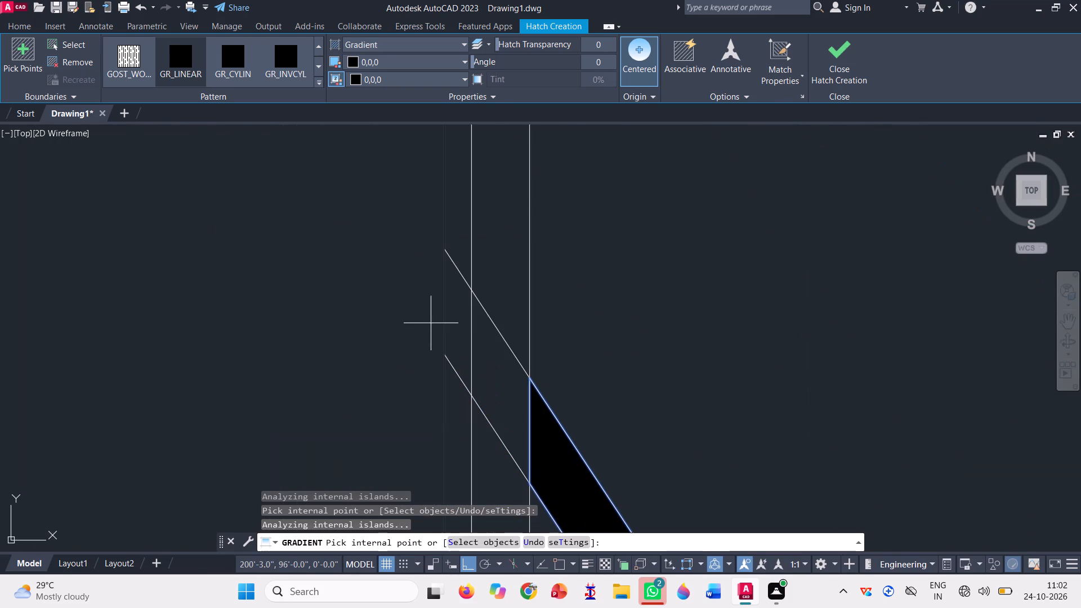
{"action": "left_click", "coordinate": [483, 342]}
{"action": "left_click", "coordinate": [495, 280]}
{"action": "scroll", "coordinate": [471, 340], "scroll_direction": "down", "scroll_amount": 6}
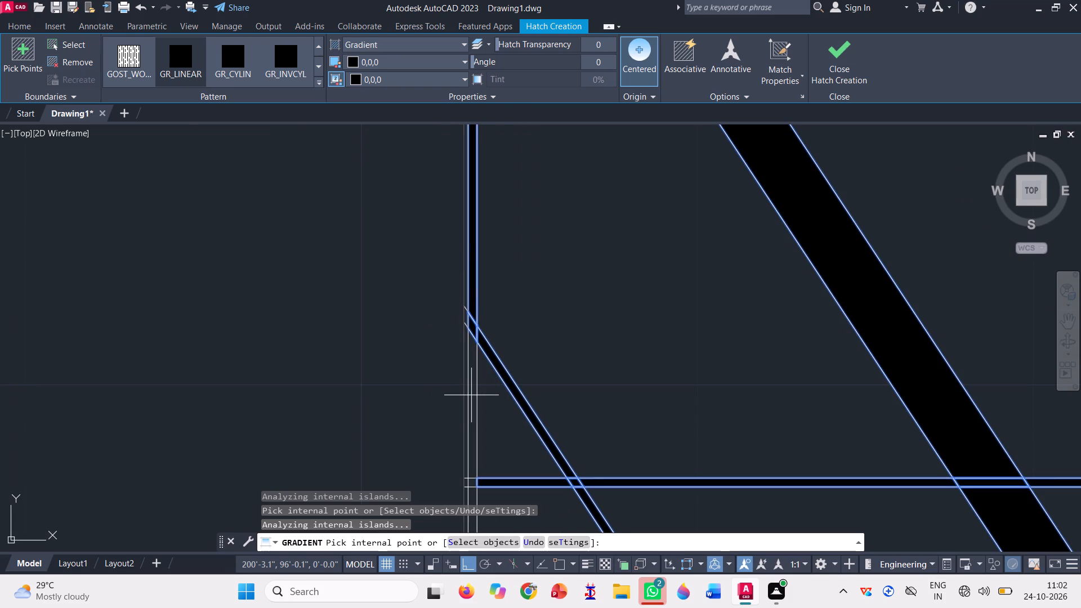
{"action": "left_click", "coordinate": [472, 395]}
Fill the left end post's crossing with the lower intermediate rail and the post section below that rail in black.
{"action": "scroll", "coordinate": [436, 302], "scroll_direction": "down", "scroll_amount": 1}
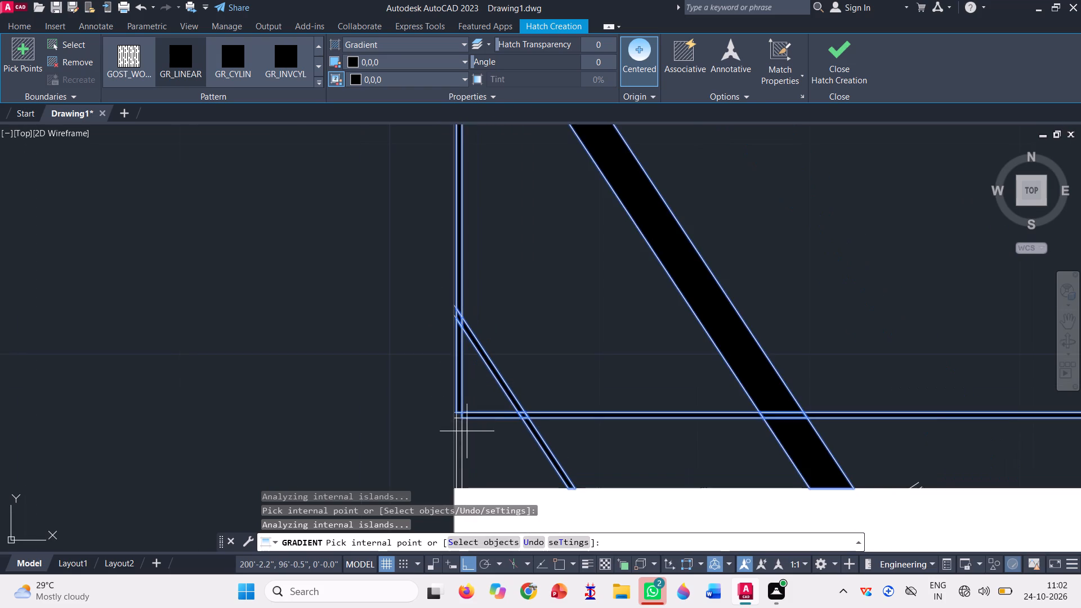
{"action": "scroll", "coordinate": [468, 434], "scroll_direction": "up", "scroll_amount": 2}
{"action": "scroll", "coordinate": [430, 404], "scroll_direction": "up", "scroll_amount": 4}
{"action": "left_click", "coordinate": [523, 319]}
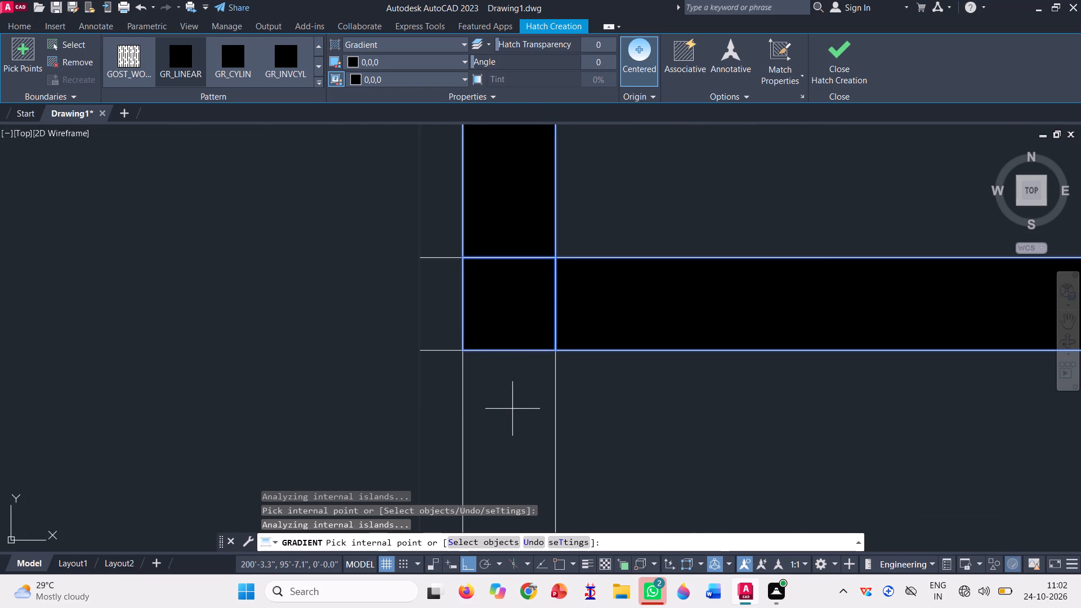
{"action": "left_click", "coordinate": [512, 409]}
Fill the left end post across the wide diagonal, its top corner and the remaining top-rail triangle beside it with the black gradient.
{"action": "scroll", "coordinate": [512, 409], "scroll_direction": "down", "scroll_amount": 9}
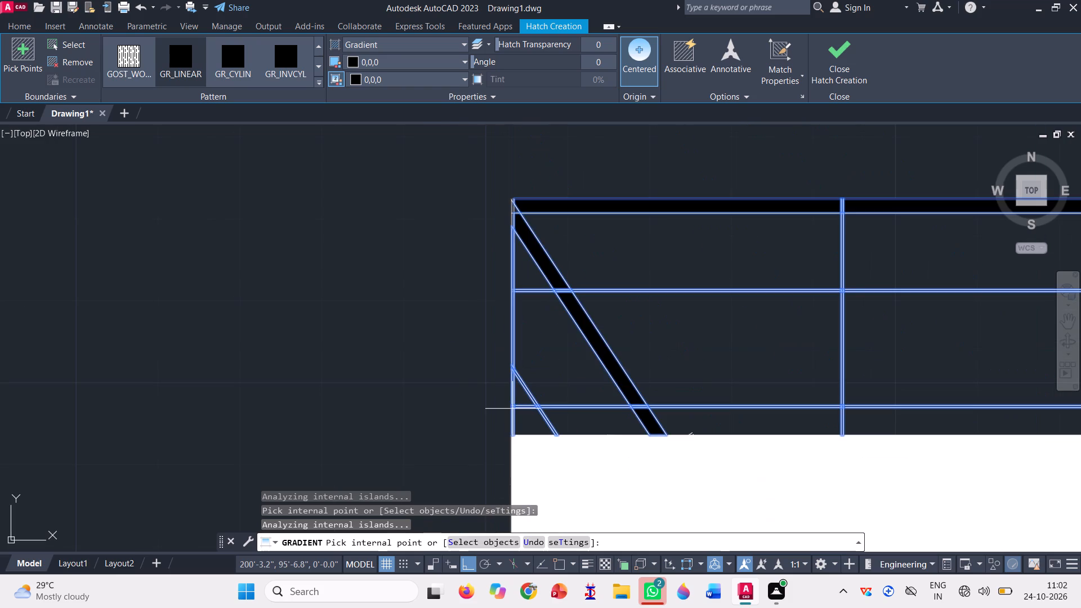
{"action": "scroll", "coordinate": [512, 198], "scroll_direction": "up", "scroll_amount": 6}
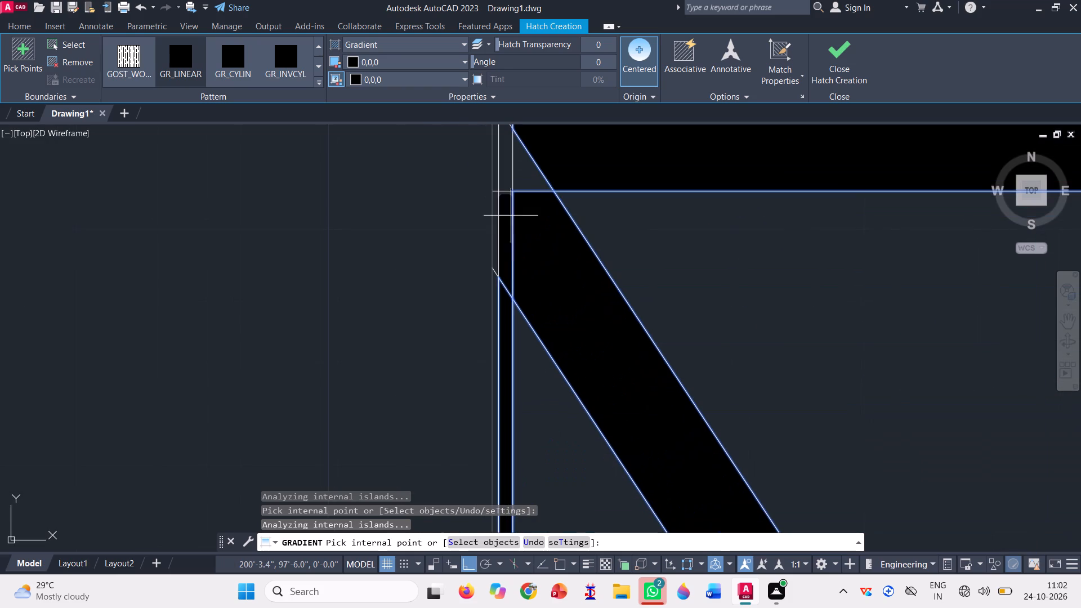
{"action": "left_click", "coordinate": [507, 234]}
{"action": "scroll", "coordinate": [521, 332], "scroll_direction": "down", "scroll_amount": 2}
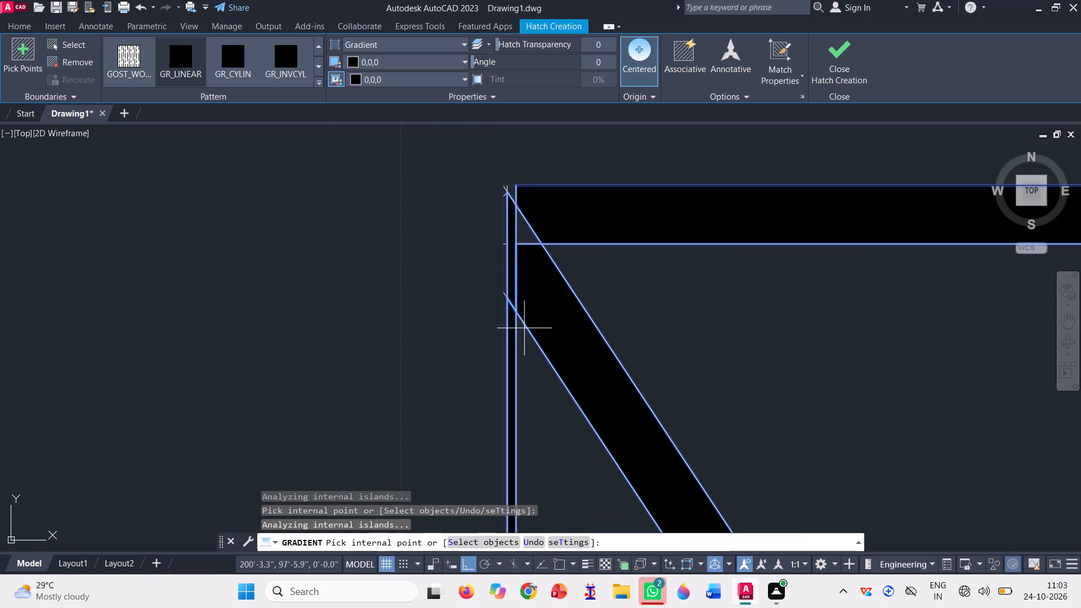
{"action": "scroll", "coordinate": [527, 194], "scroll_direction": "up", "scroll_amount": 3}
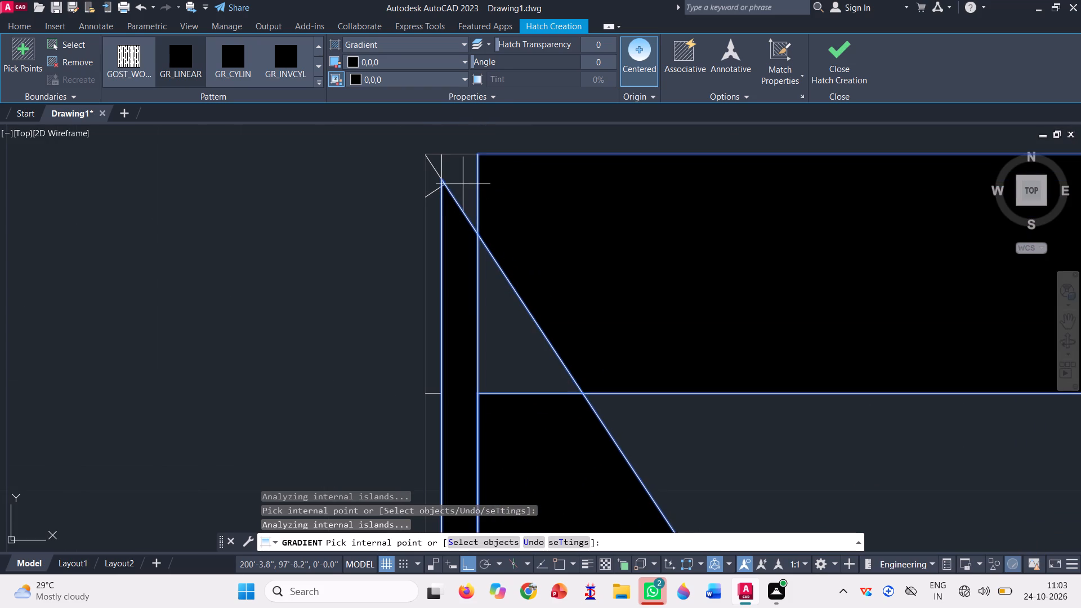
{"action": "left_click", "coordinate": [463, 184]}
{"action": "left_click", "coordinate": [520, 343]}
Fill the top rail of the railing right of the glazed tower in black, on both sides of its intermediate post and across it.
{"action": "scroll", "coordinate": [510, 338], "scroll_direction": "down", "scroll_amount": 3}
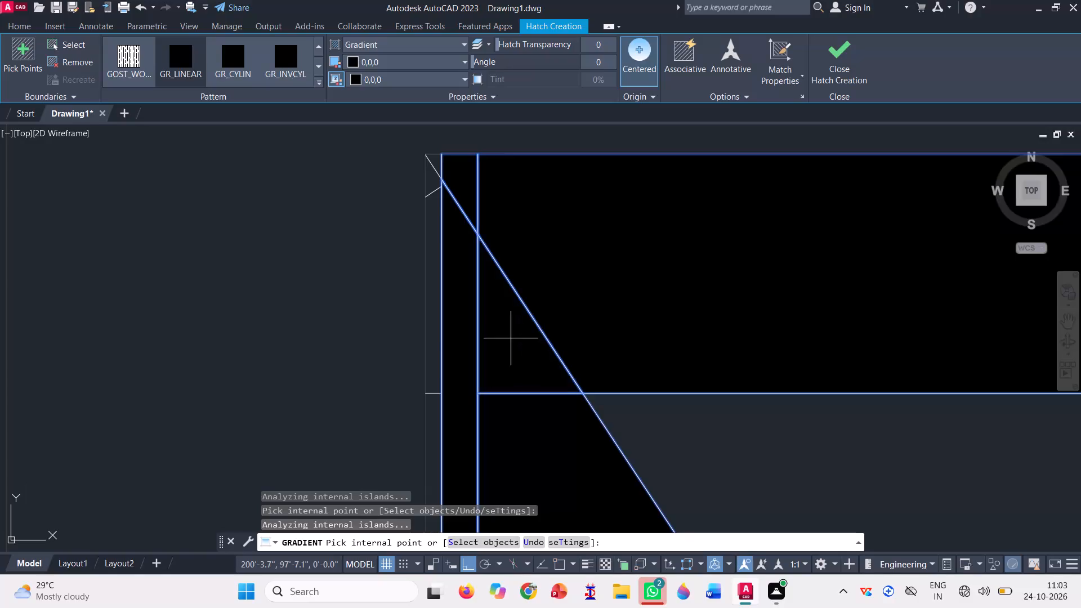
{"action": "scroll", "coordinate": [506, 318], "scroll_direction": "down", "scroll_amount": 9}
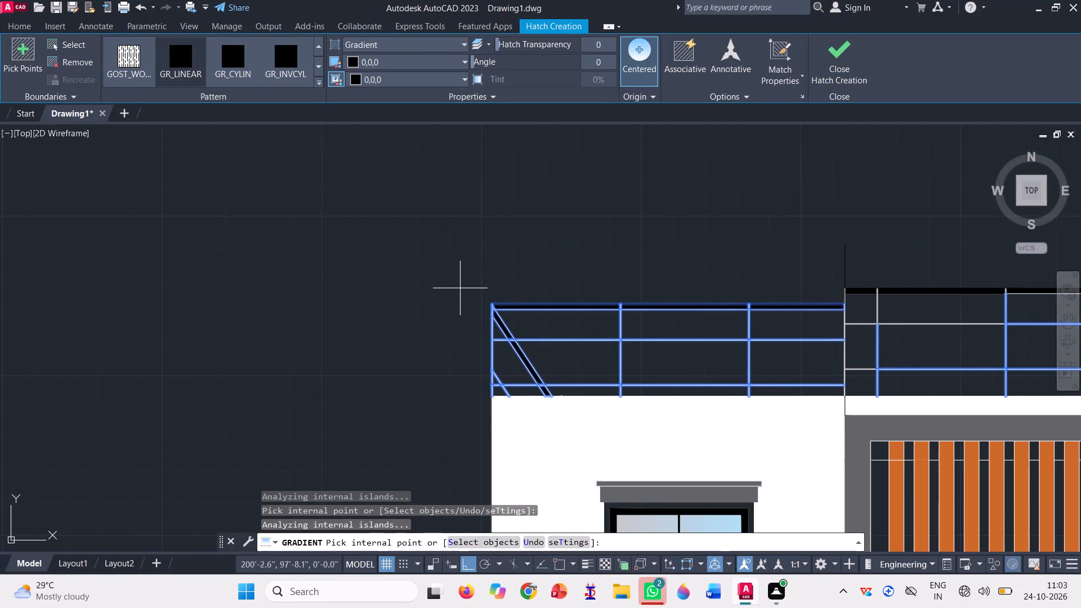
{"action": "scroll", "coordinate": [895, 374], "scroll_direction": "up", "scroll_amount": 3}
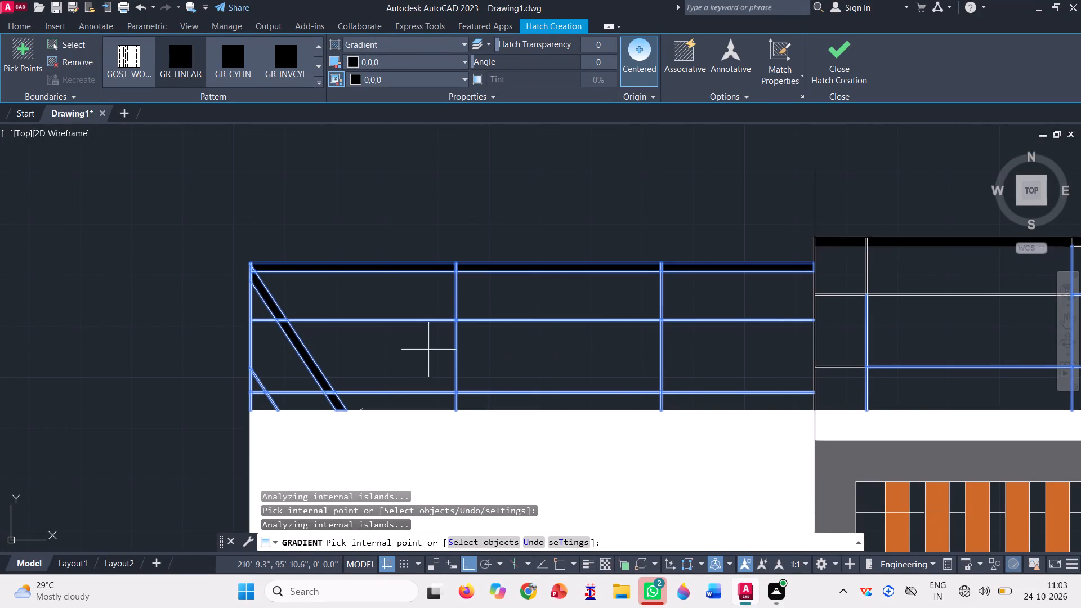
{"action": "scroll", "coordinate": [318, 318], "scroll_direction": "down", "scroll_amount": 5}
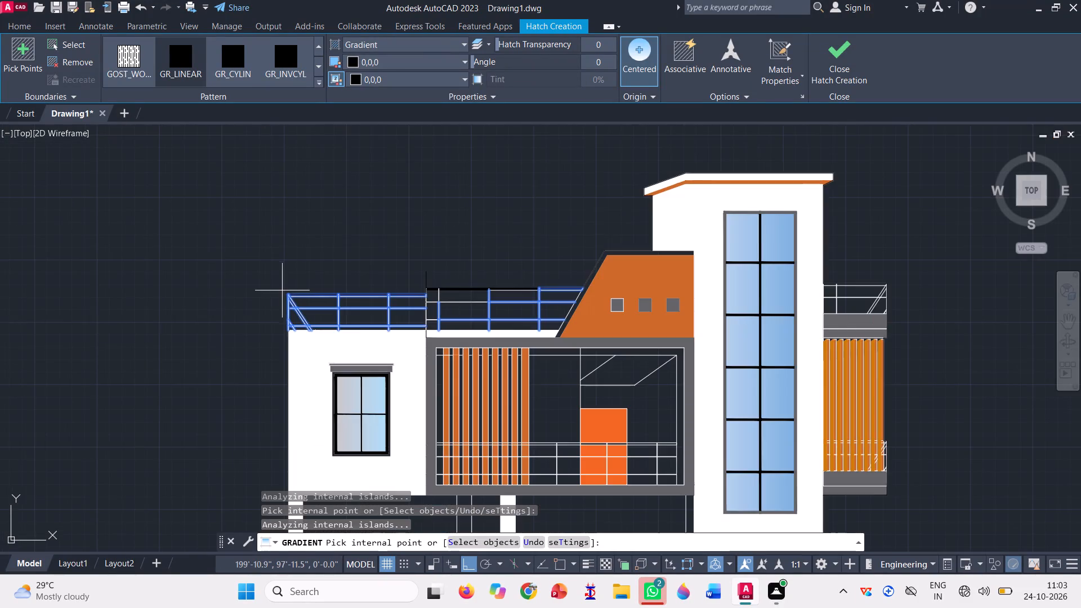
{"action": "scroll", "coordinate": [289, 285], "scroll_direction": "down", "scroll_amount": 2}
{"action": "scroll", "coordinate": [525, 288], "scroll_direction": "up", "scroll_amount": 3}
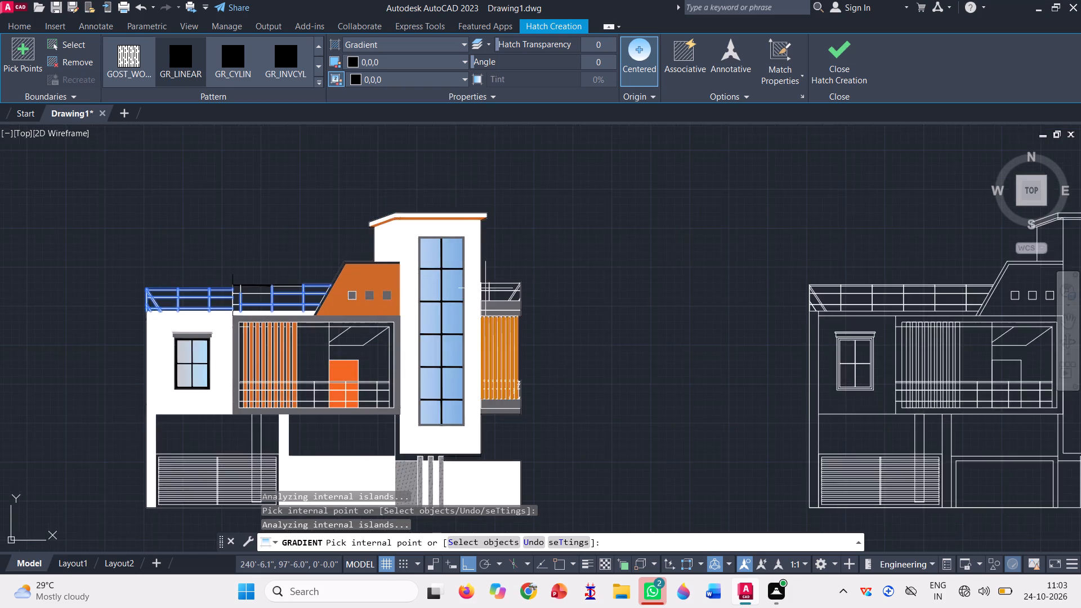
{"action": "scroll", "coordinate": [485, 288], "scroll_direction": "up", "scroll_amount": 8}
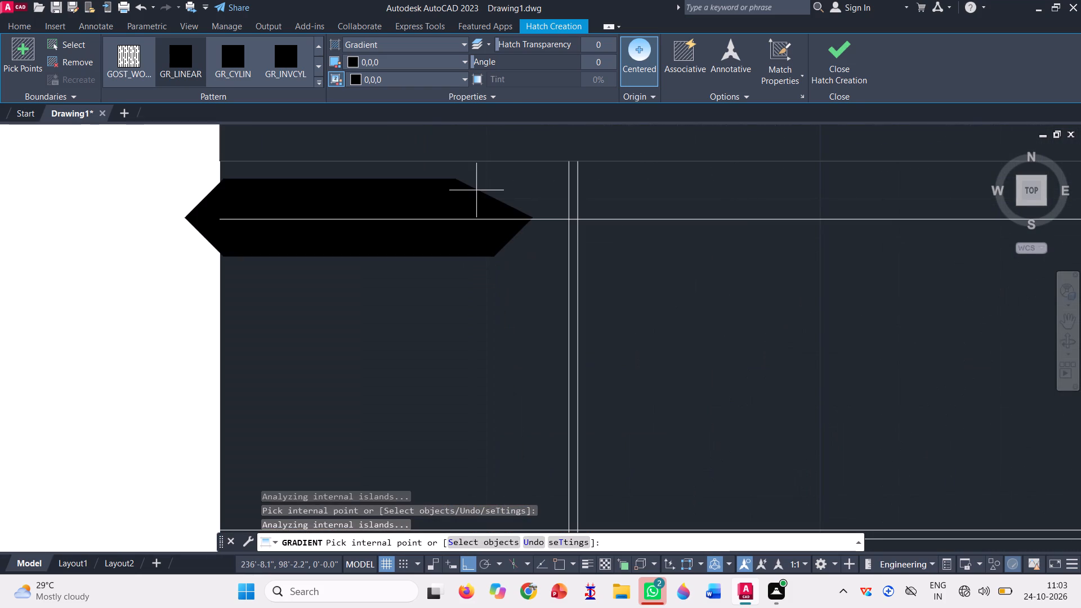
{"action": "left_click", "coordinate": [528, 172]}
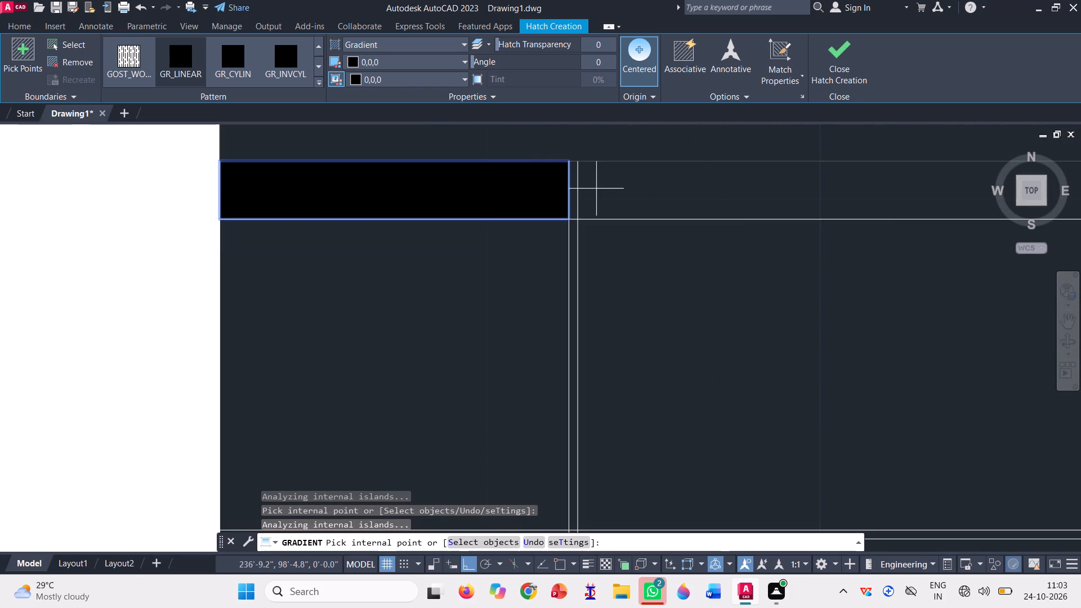
{"action": "left_click", "coordinate": [600, 189]}
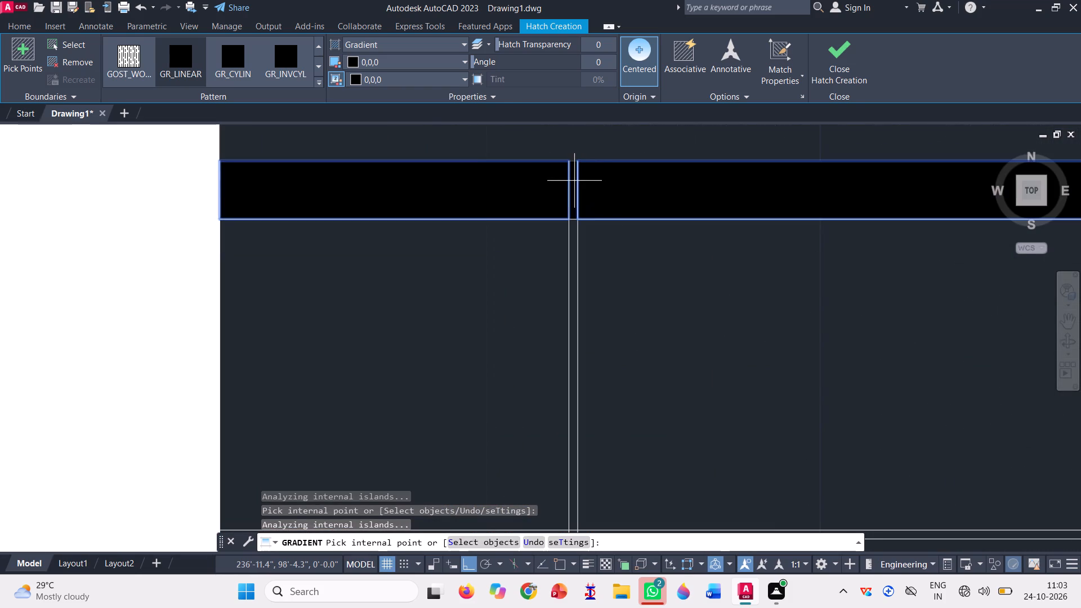
{"action": "left_click", "coordinate": [574, 181]}
Fill that intermediate post between the top and intermediate rails, plus the intermediate rail on both sides of the post, in black.
{"action": "scroll", "coordinate": [487, 218], "scroll_direction": "down", "scroll_amount": 3}
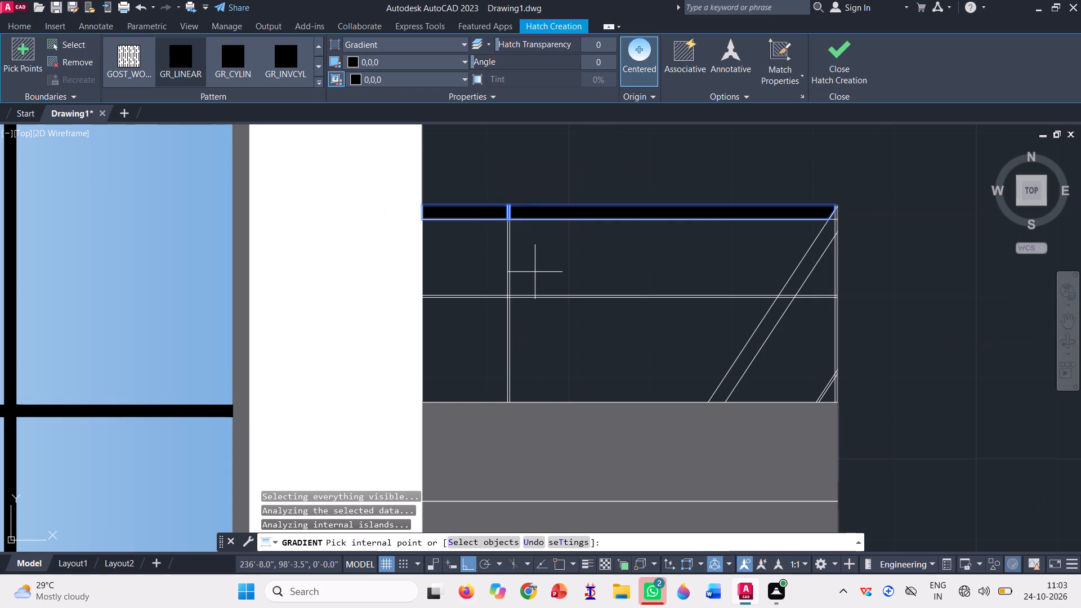
{"action": "scroll", "coordinate": [501, 299], "scroll_direction": "up", "scroll_amount": 6}
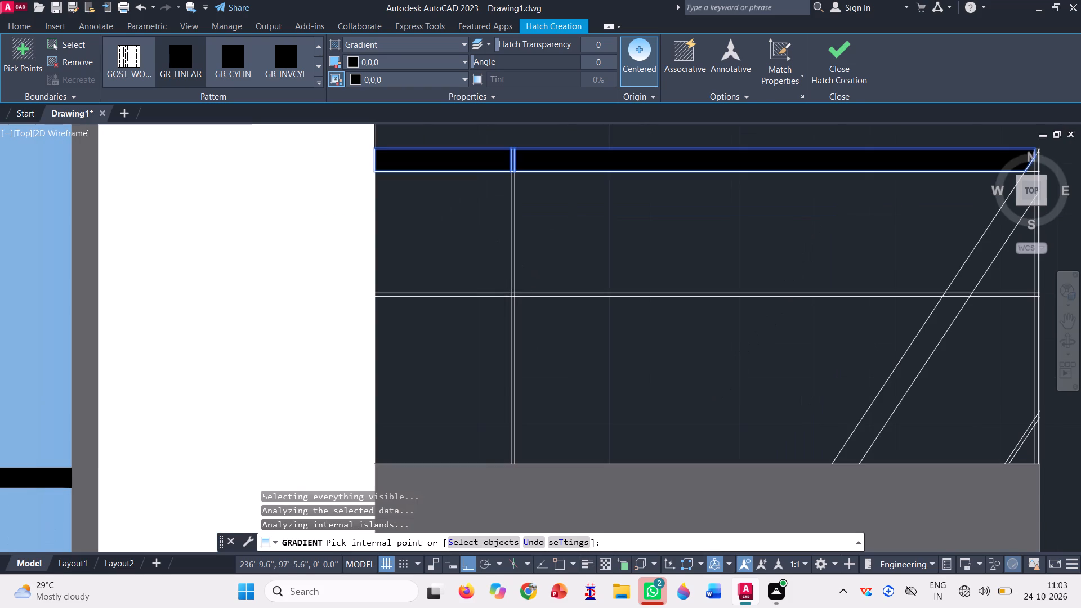
{"action": "left_click", "coordinate": [525, 266]}
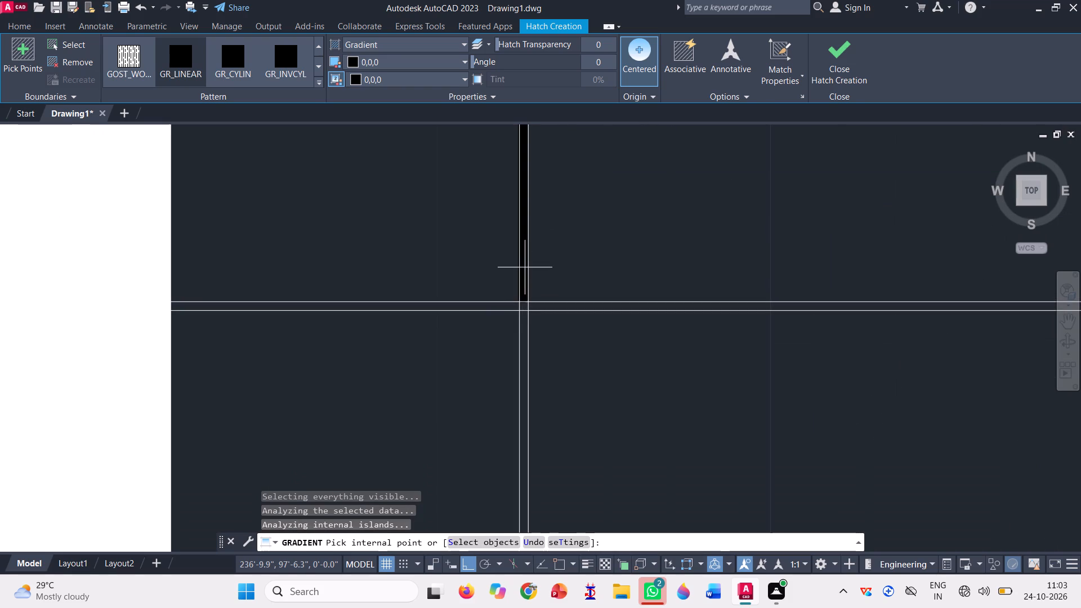
{"action": "left_click", "coordinate": [557, 307]}
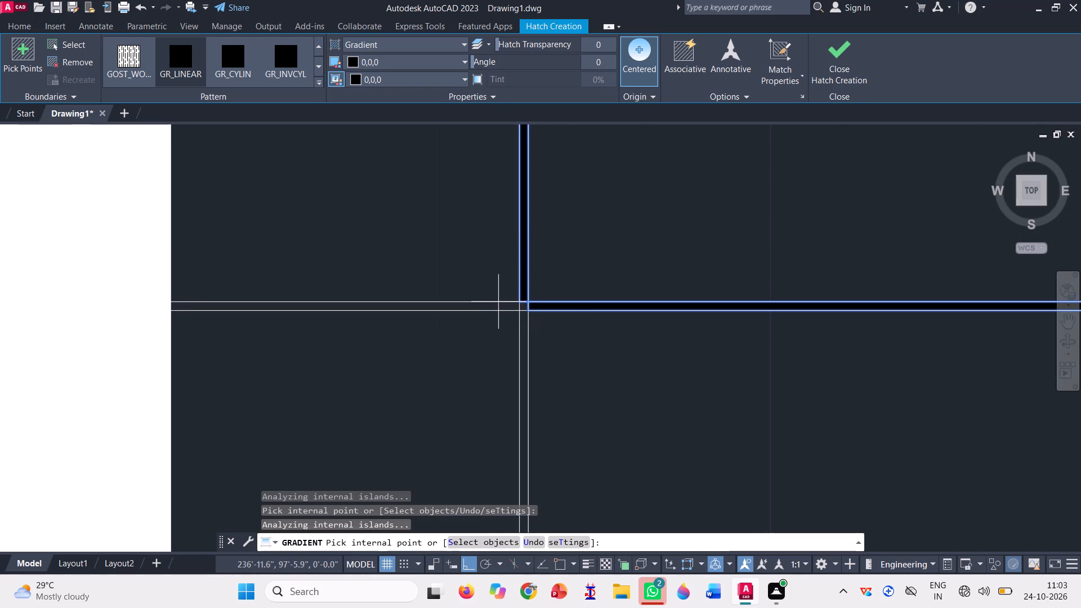
{"action": "left_click", "coordinate": [499, 306]}
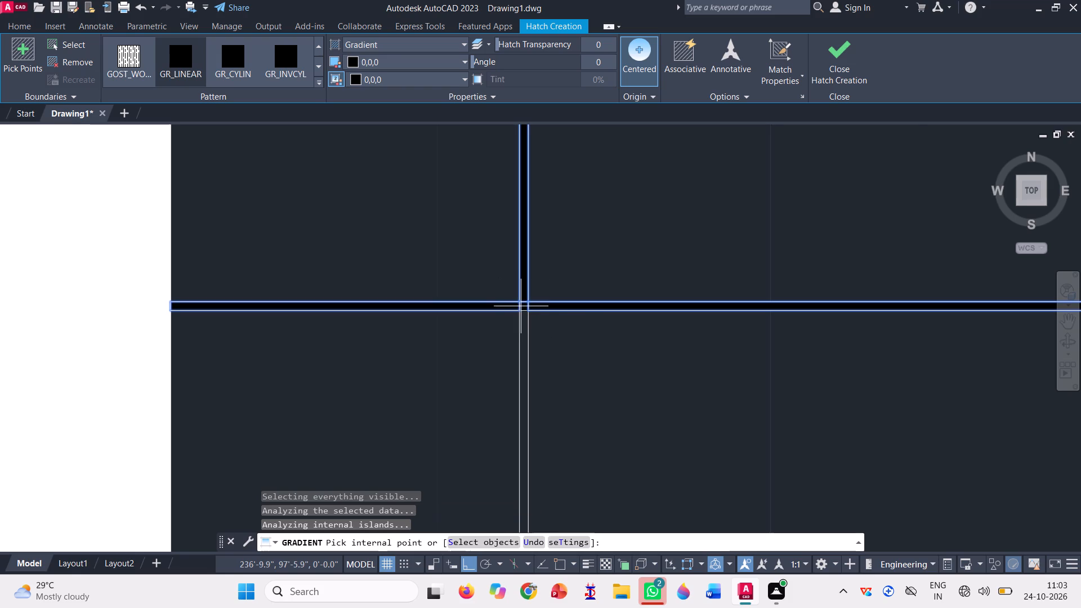
Fill the intermediate post's crossing with the intermediate rail and the post section below that rail with the black gradient.
{"action": "scroll", "coordinate": [526, 309], "scroll_direction": "up", "scroll_amount": 3}
{"action": "left_click", "coordinate": [503, 297]}
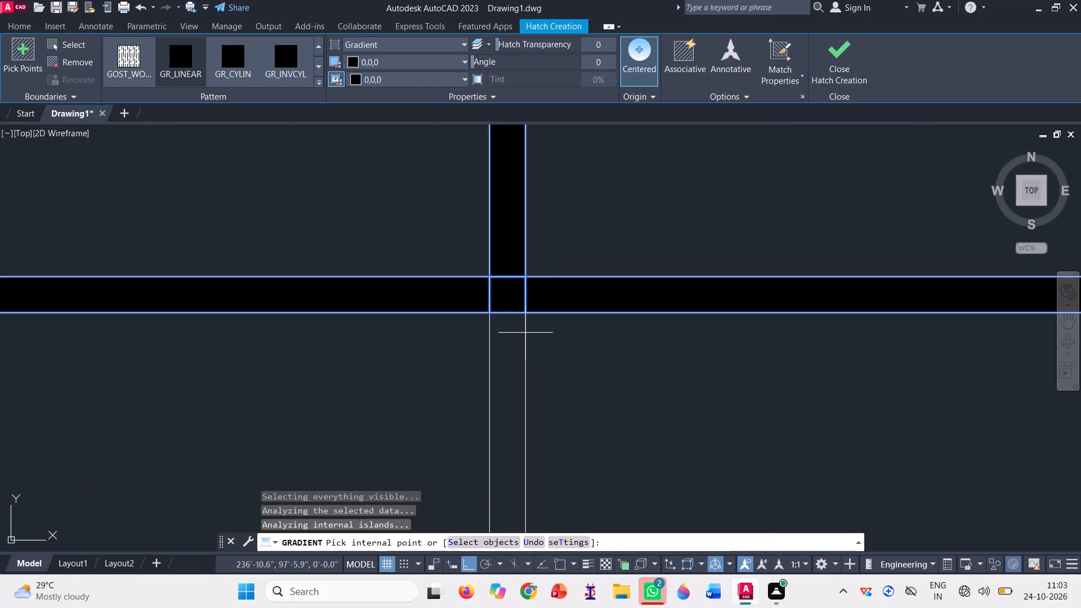
{"action": "left_click", "coordinate": [511, 361]}
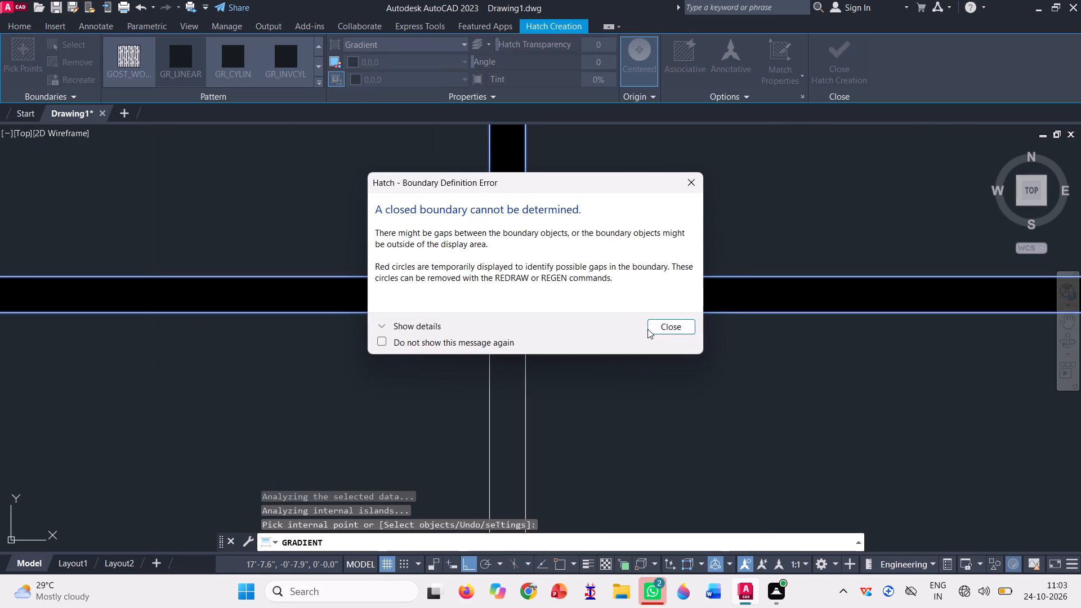
{"action": "left_click", "coordinate": [653, 329]}
{"action": "scroll", "coordinate": [515, 261], "scroll_direction": "down", "scroll_amount": 2}
{"action": "scroll", "coordinate": [509, 320], "scroll_direction": "down", "scroll_amount": 1}
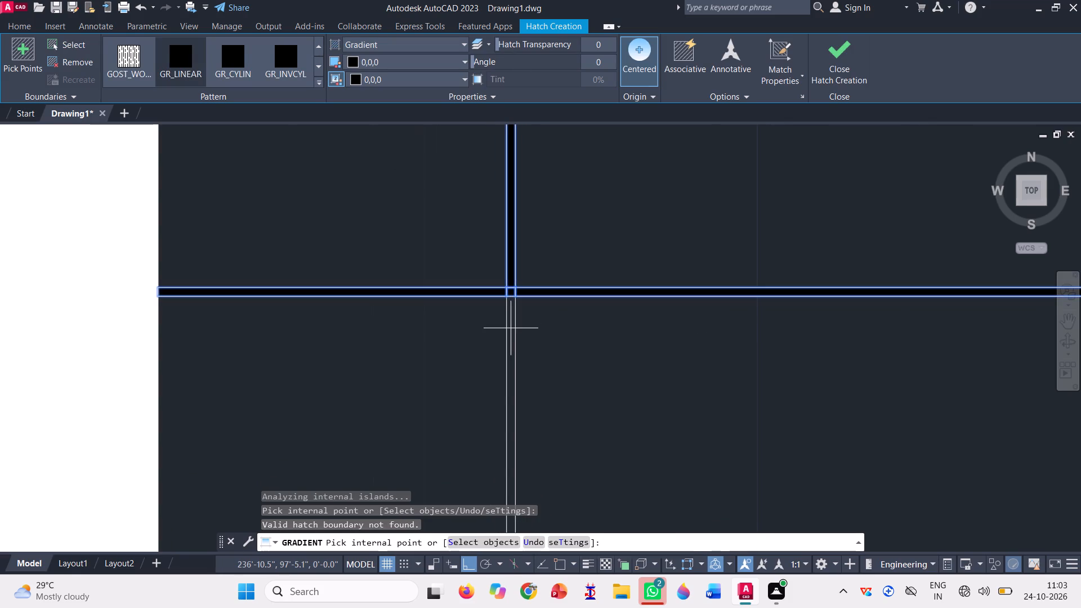
{"action": "left_click", "coordinate": [512, 332]}
{"action": "scroll", "coordinate": [460, 316], "scroll_direction": "down", "scroll_amount": 2}
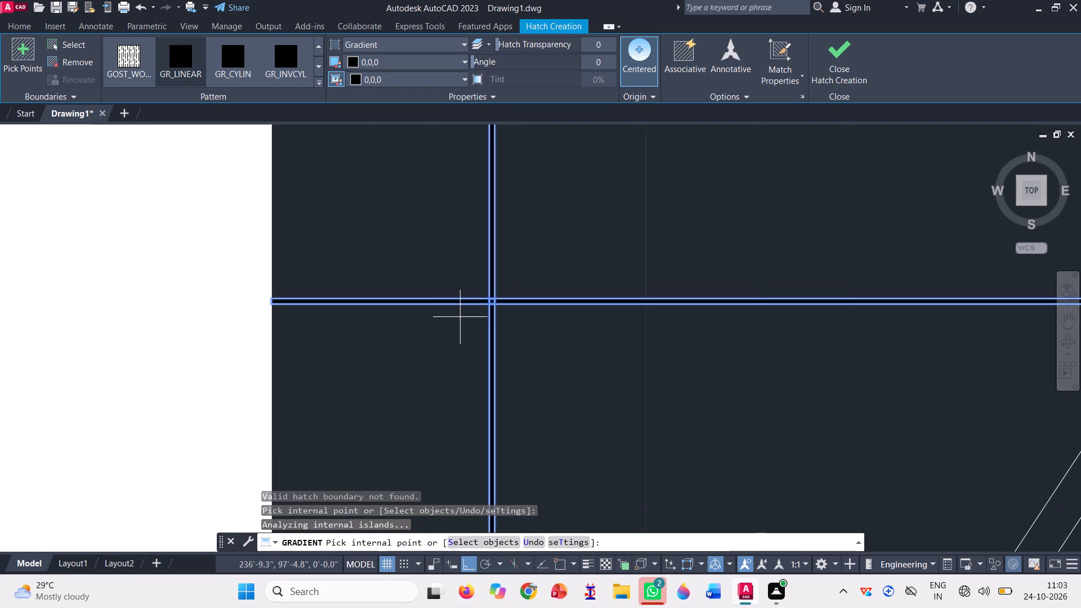
Fill the top rail's corner at the right end post and the wide diagonal down to the intermediate rail, including its post crossing, in black.
{"action": "scroll", "coordinate": [455, 328], "scroll_direction": "down", "scroll_amount": 2}
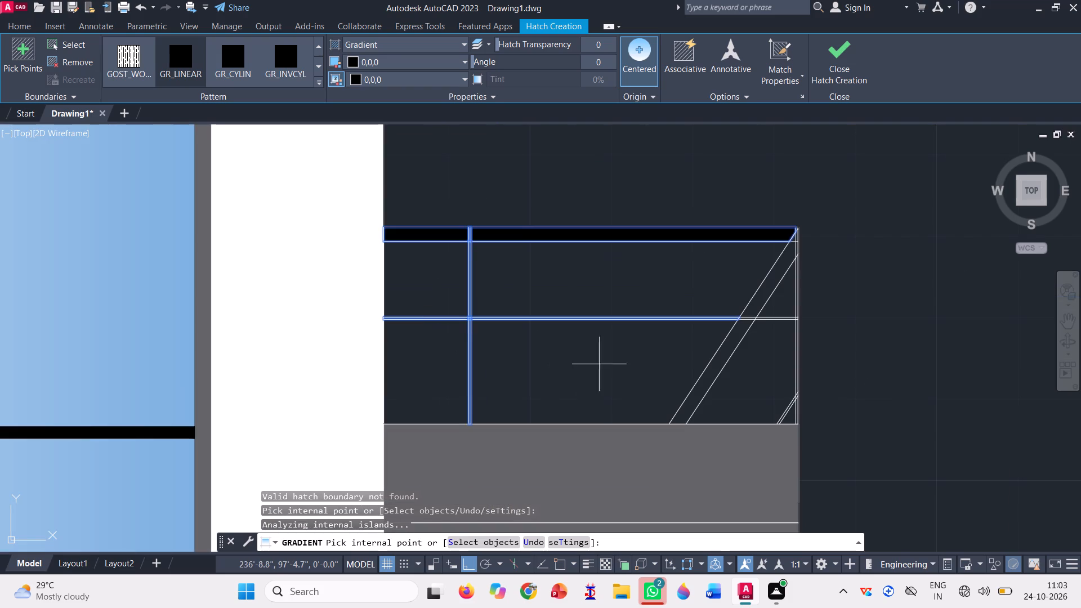
{"action": "scroll", "coordinate": [807, 216], "scroll_direction": "up", "scroll_amount": 6}
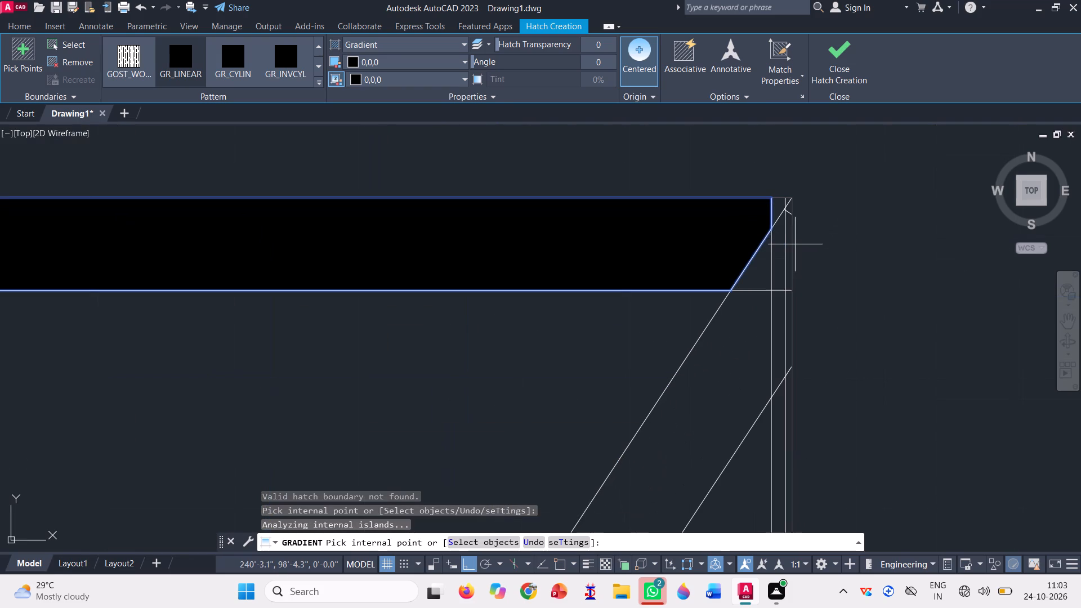
{"action": "left_click", "coordinate": [775, 208]}
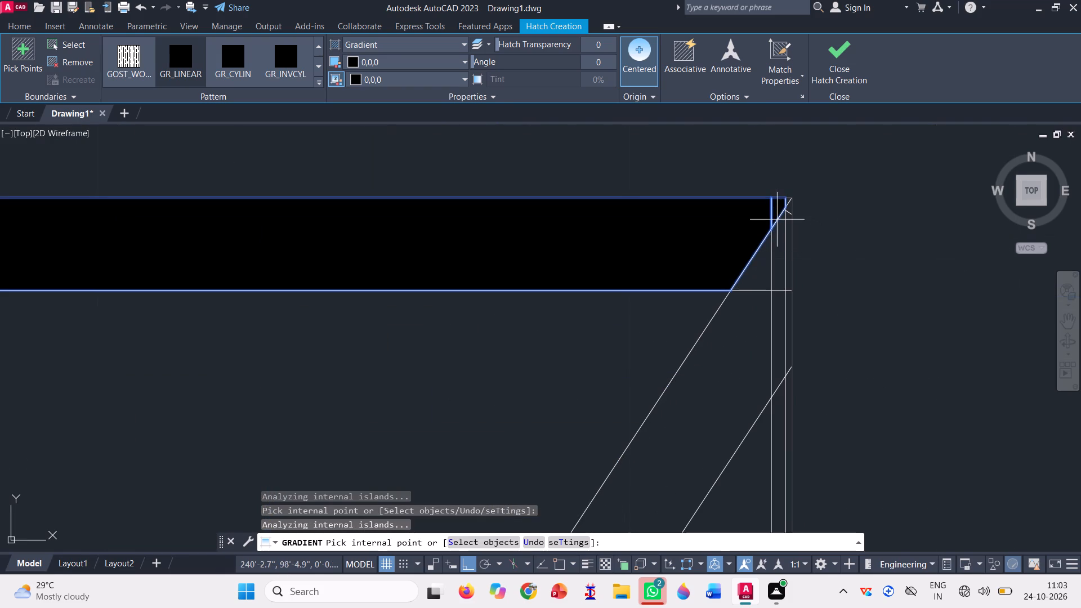
{"action": "left_click", "coordinate": [777, 256]}
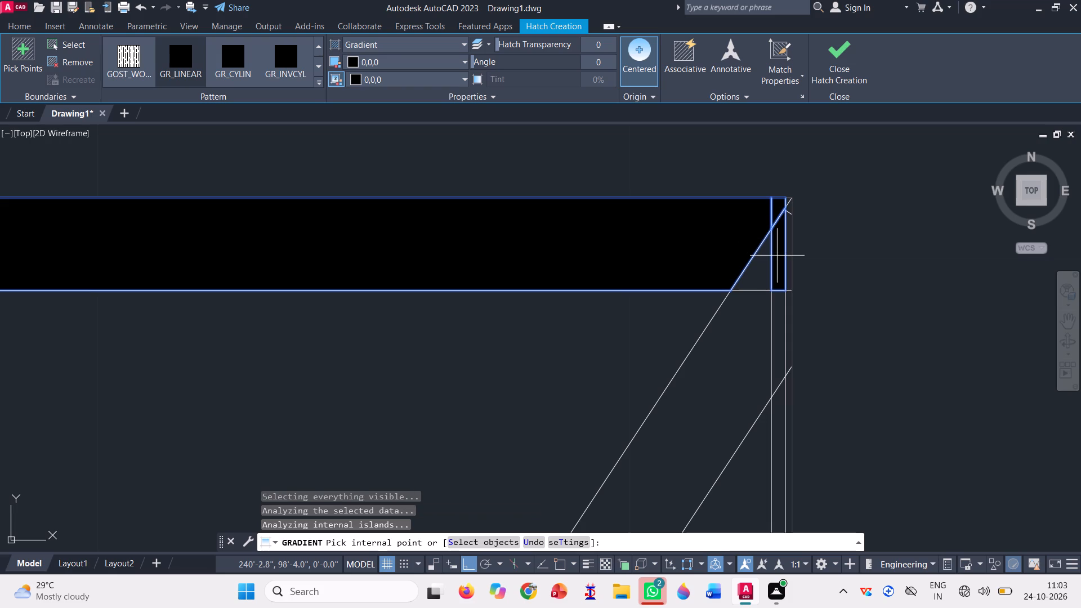
{"action": "left_click", "coordinate": [755, 276]}
{"action": "left_click", "coordinate": [730, 349]}
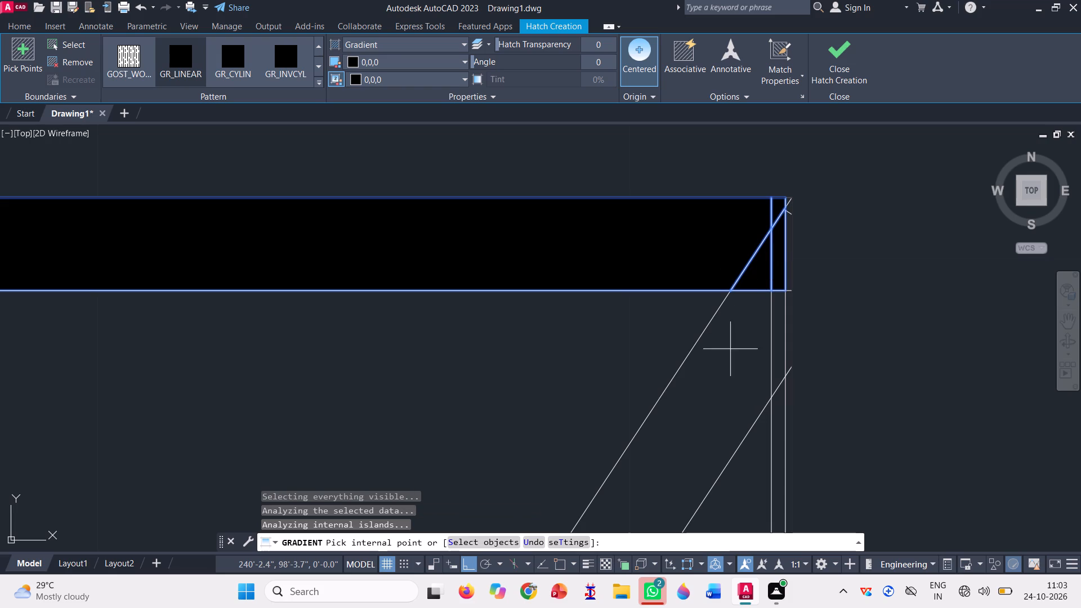
{"action": "left_click", "coordinate": [772, 330]}
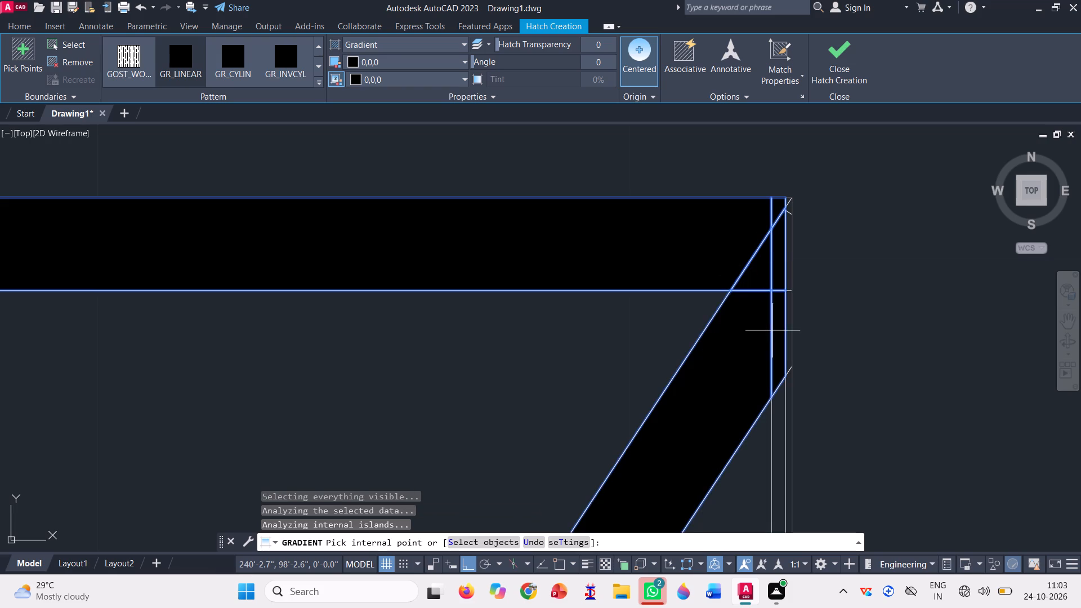
Fill the right end post's crossing with the intermediate rail and the post section between that rail and the wide diagonal in black.
{"action": "scroll", "coordinate": [740, 266], "scroll_direction": "down", "scroll_amount": 5}
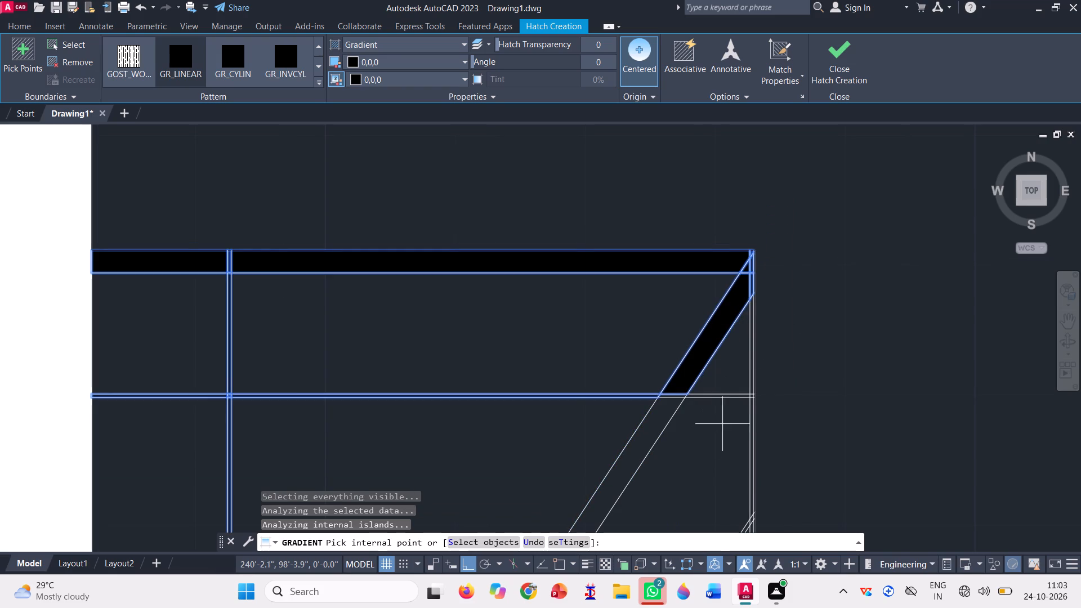
{"action": "scroll", "coordinate": [763, 395], "scroll_direction": "up", "scroll_amount": 6}
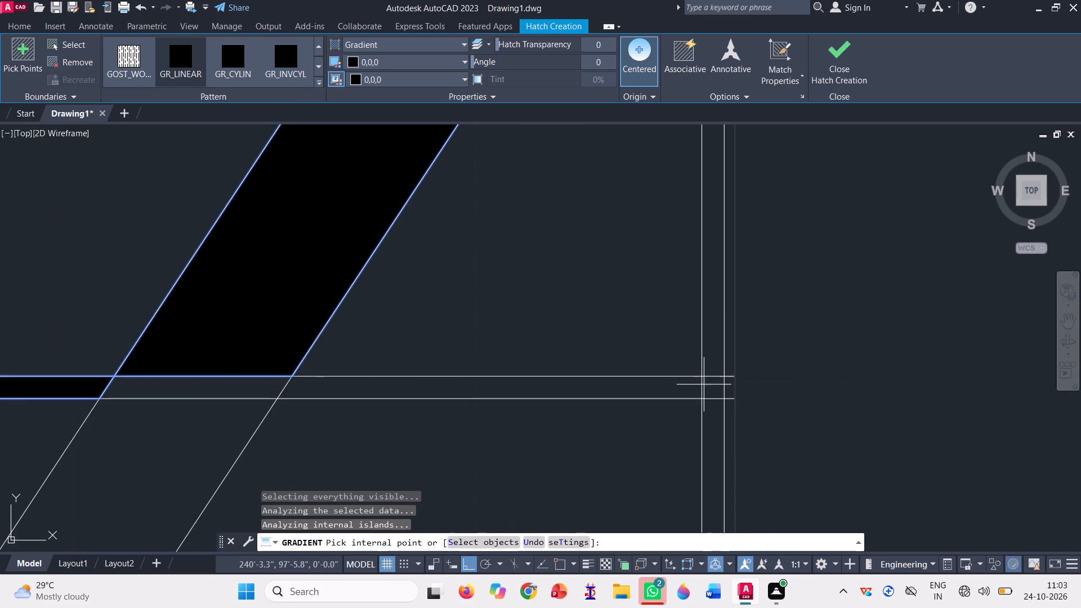
{"action": "left_click", "coordinate": [709, 390]}
{"action": "left_click", "coordinate": [709, 323]}
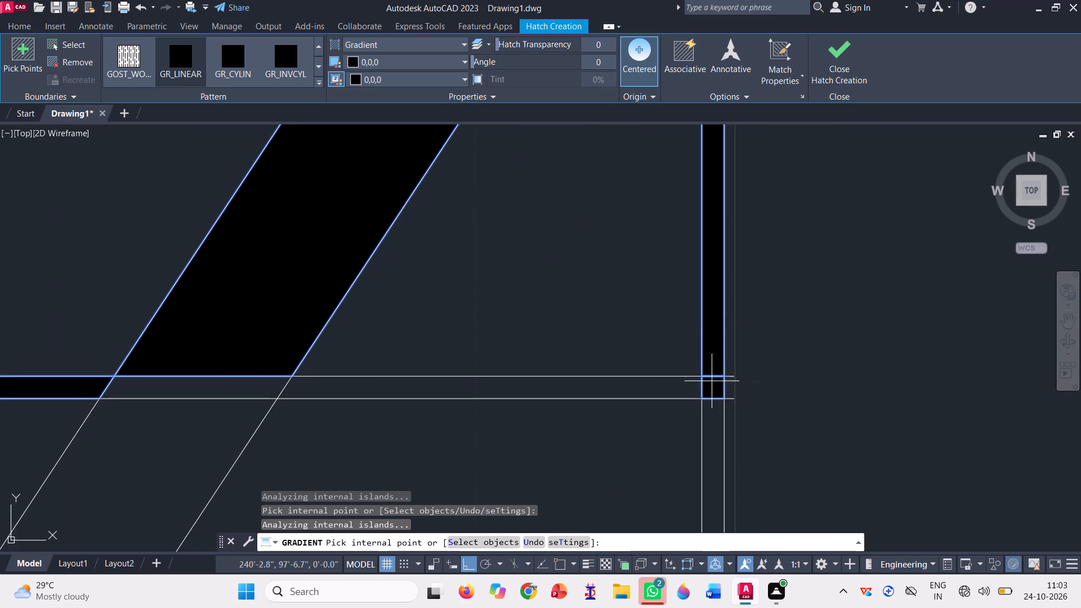
Fill the intermediate rail between the wide diagonal and right end post, its diagonal crossing, and the diagonal's lower part down to the slab in black.
{"action": "left_click", "coordinate": [713, 421]}
{"action": "left_click", "coordinate": [656, 327]}
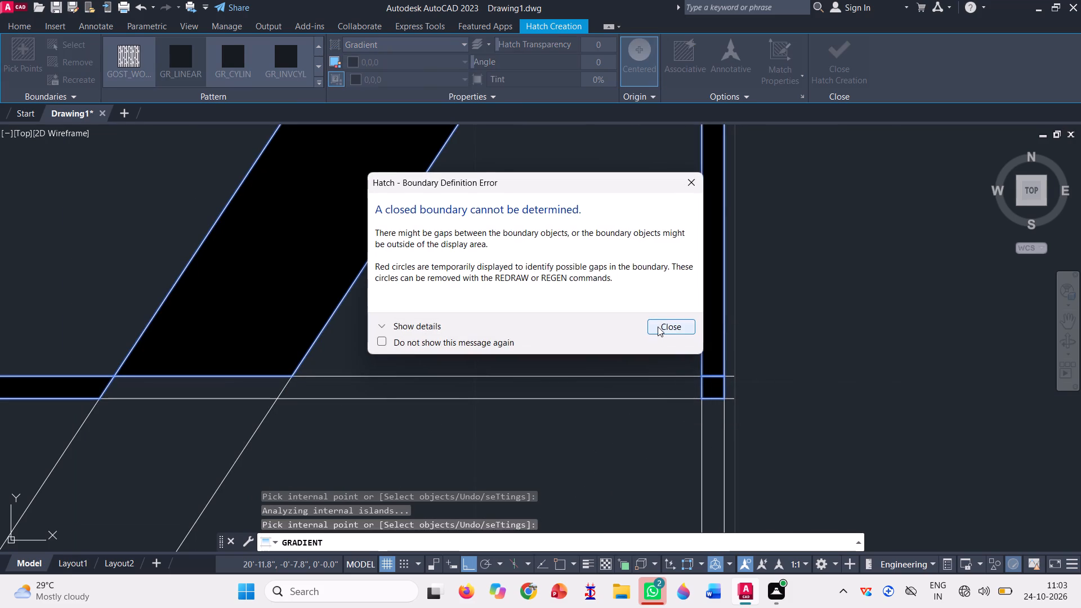
{"action": "left_click", "coordinate": [600, 389]}
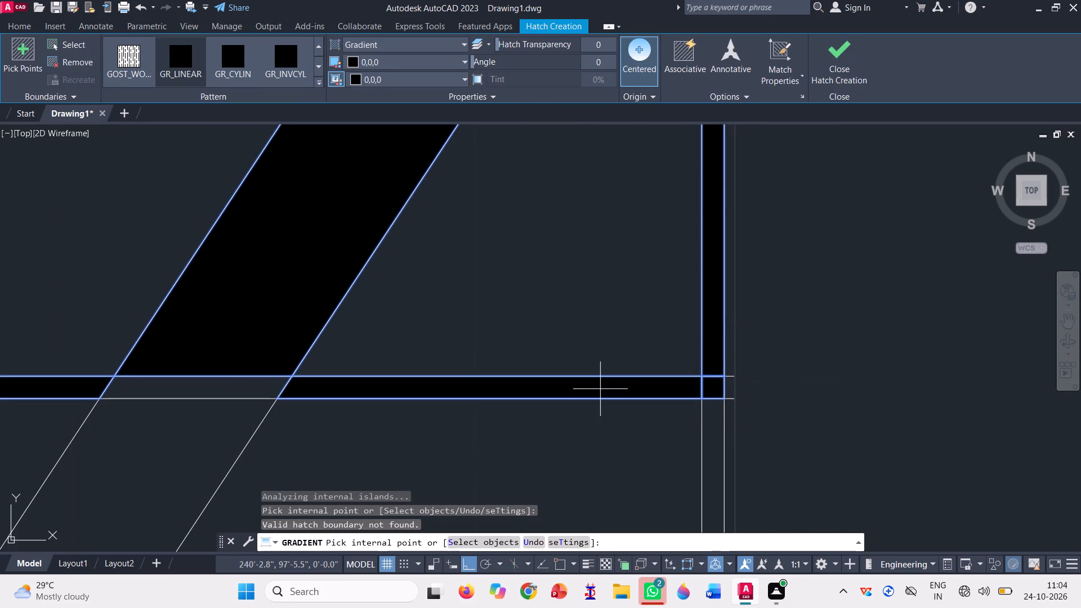
{"action": "left_click", "coordinate": [196, 394]}
{"action": "scroll", "coordinate": [372, 350], "scroll_direction": "down", "scroll_amount": 6}
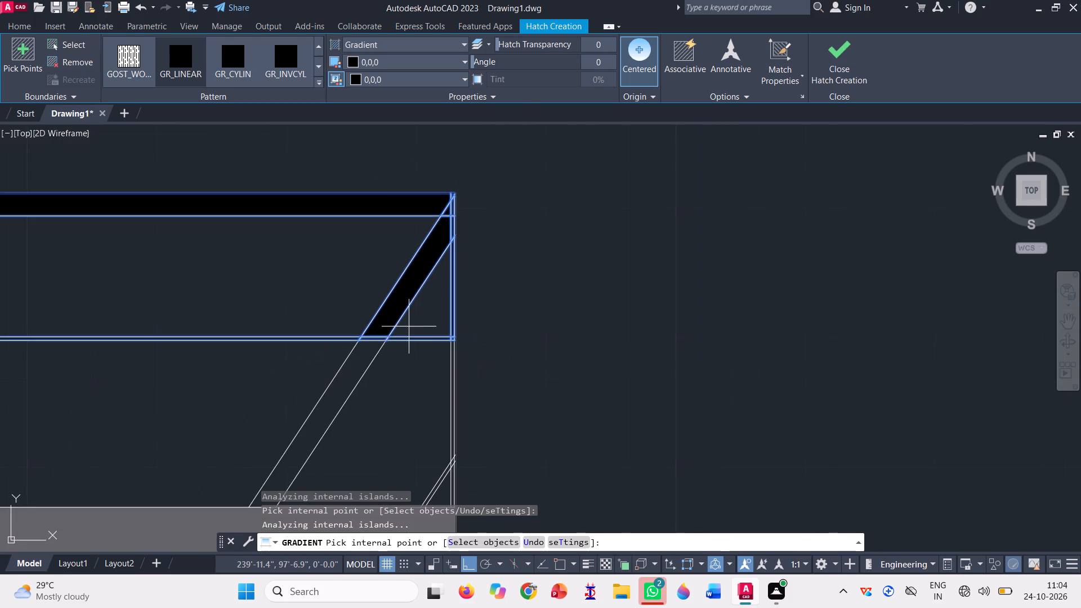
{"action": "scroll", "coordinate": [409, 327], "scroll_direction": "down", "scroll_amount": 2}
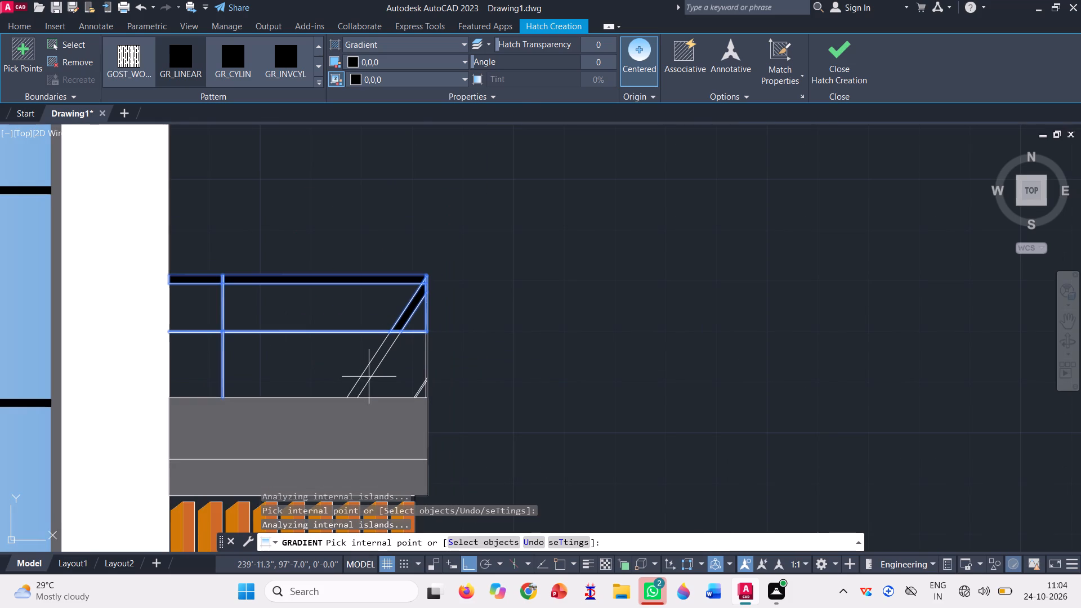
{"action": "left_click", "coordinate": [368, 375]}
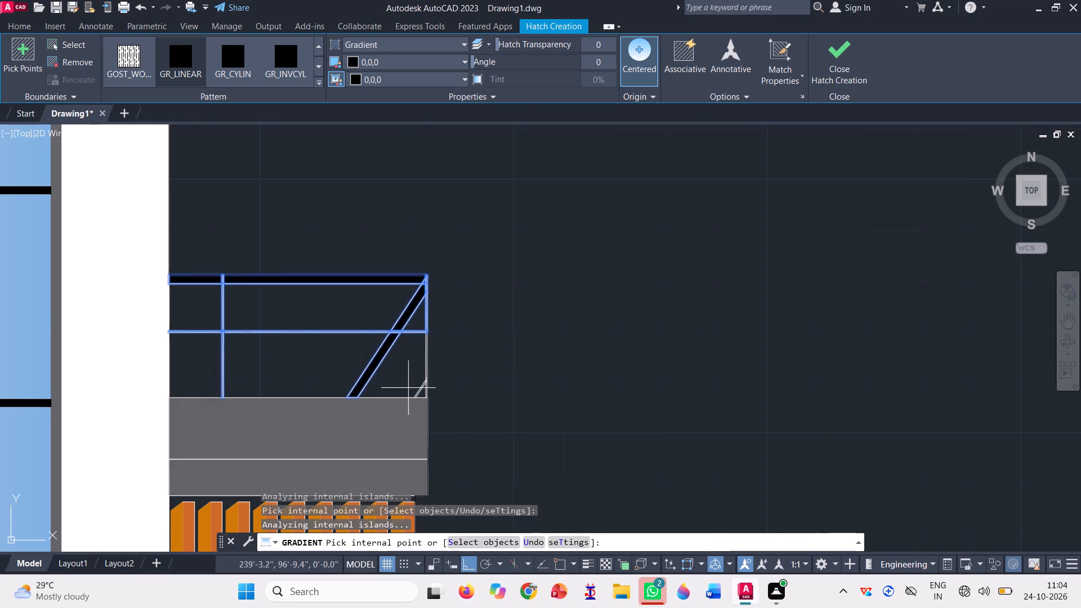
Fill the right end post below the intermediate rail, including its short diagonal crossing, and the short diagonal down to the slab in black.
{"action": "scroll", "coordinate": [433, 397], "scroll_direction": "up", "scroll_amount": 7}
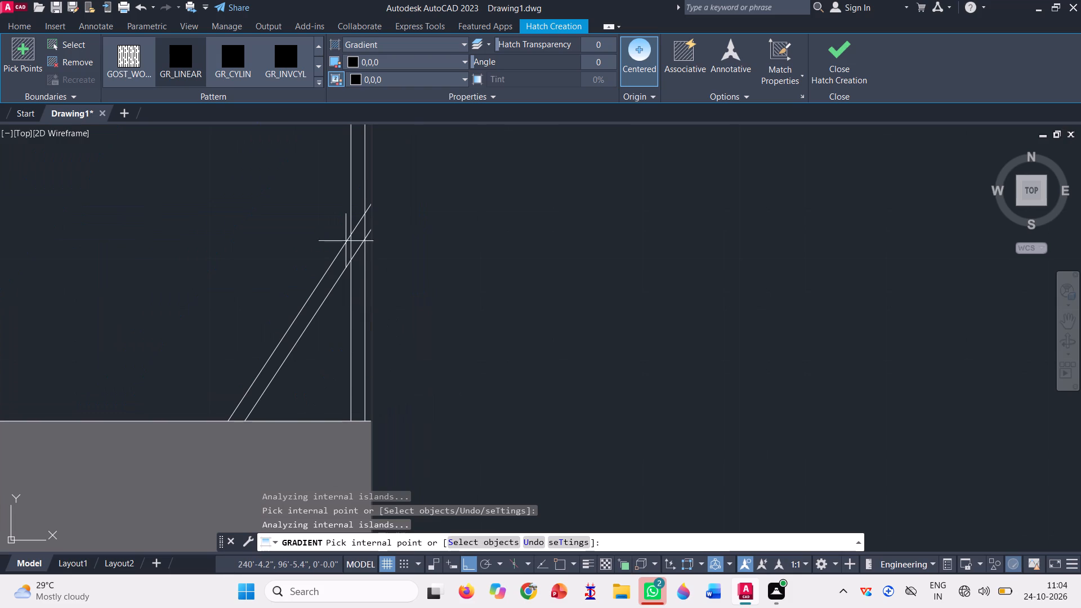
{"action": "left_click", "coordinate": [360, 239]}
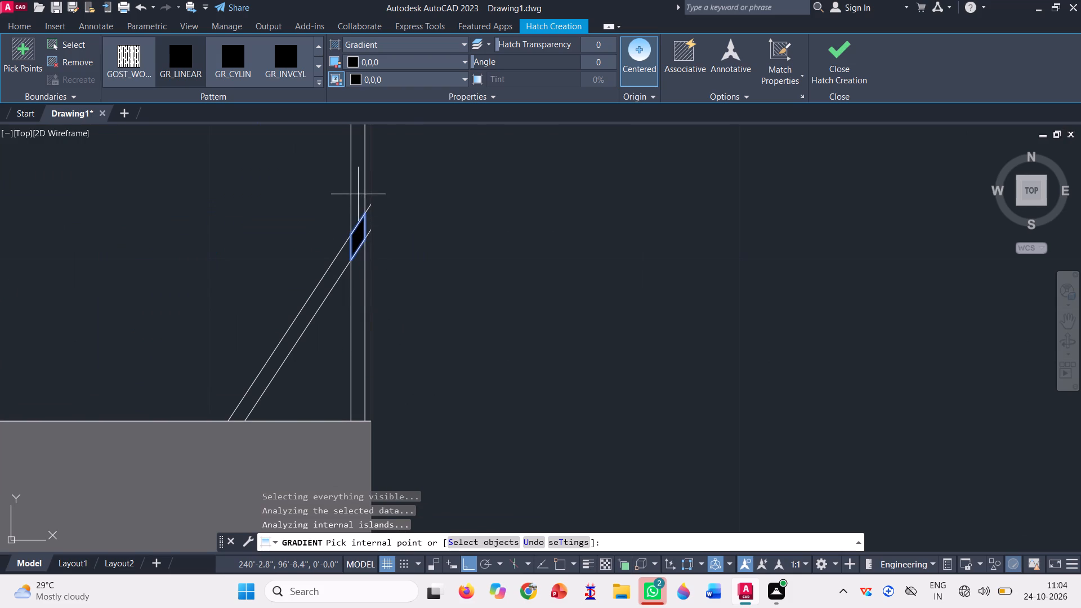
{"action": "left_click", "coordinate": [358, 194]}
{"action": "left_click", "coordinate": [361, 277]}
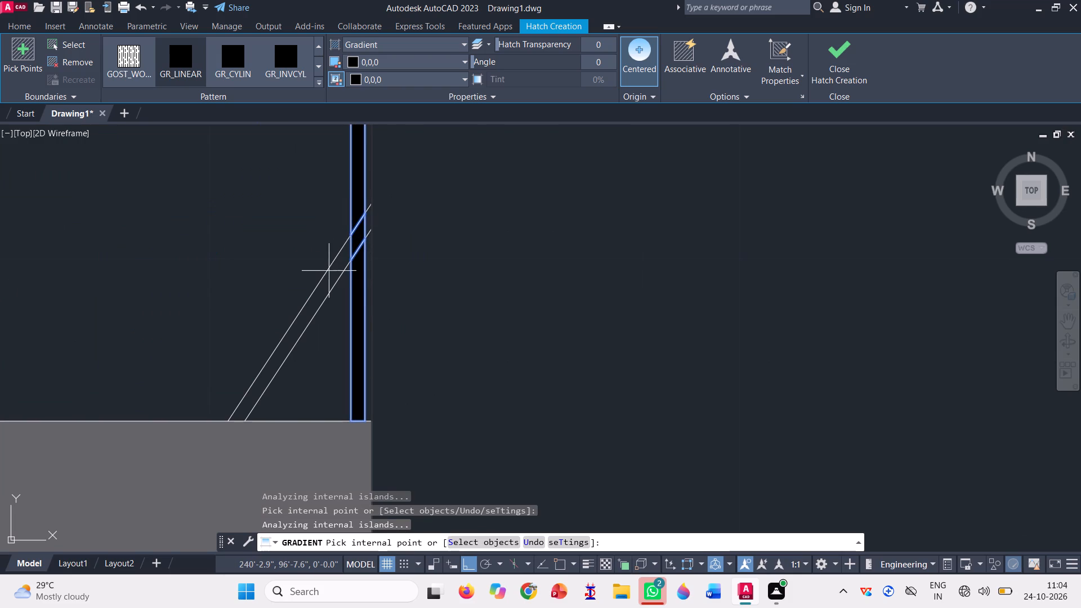
{"action": "left_click", "coordinate": [336, 275]}
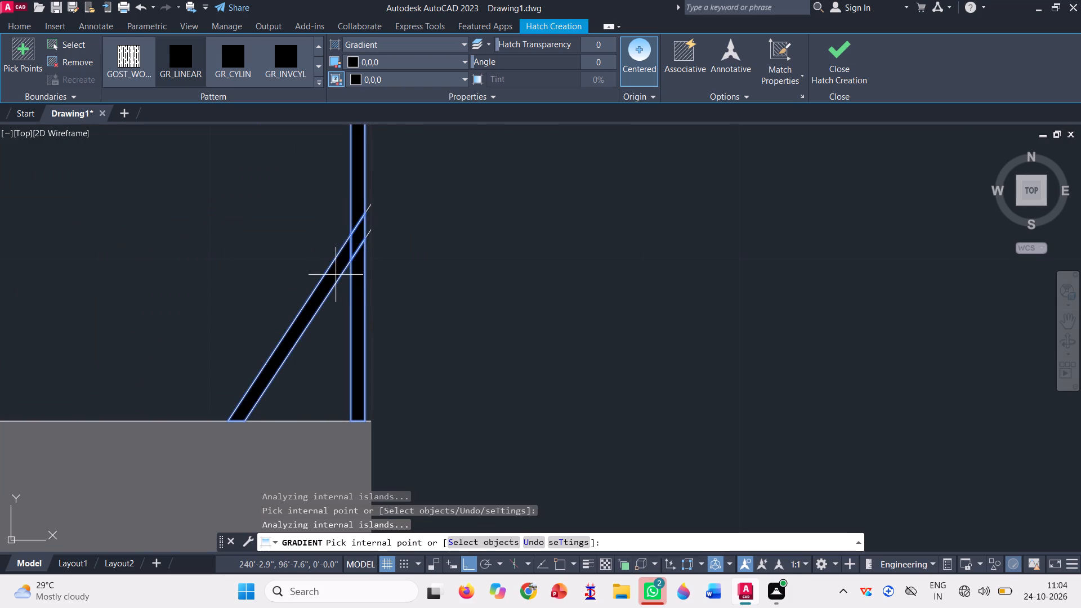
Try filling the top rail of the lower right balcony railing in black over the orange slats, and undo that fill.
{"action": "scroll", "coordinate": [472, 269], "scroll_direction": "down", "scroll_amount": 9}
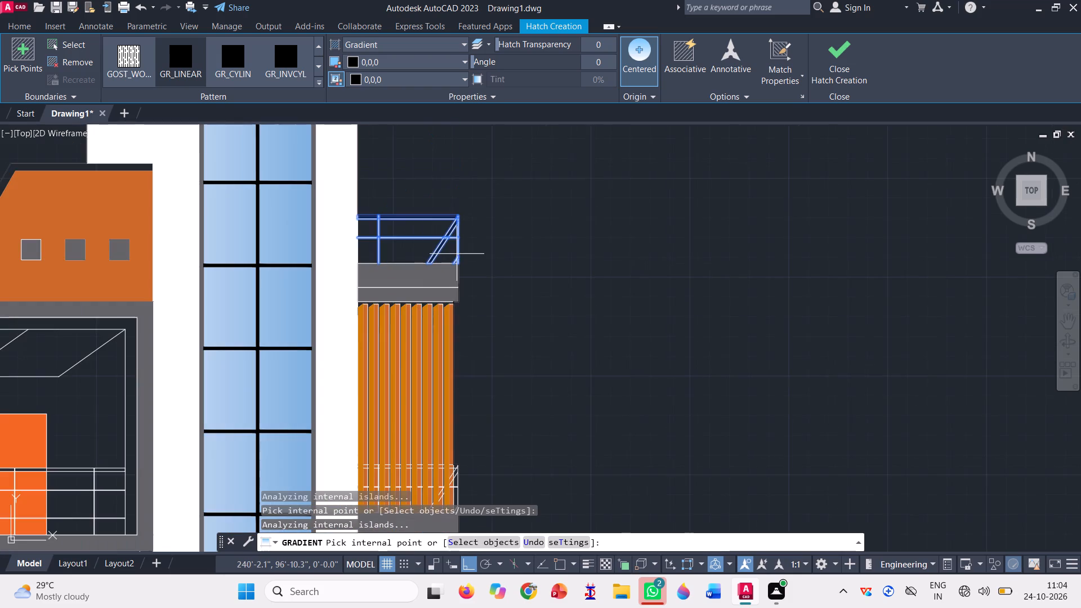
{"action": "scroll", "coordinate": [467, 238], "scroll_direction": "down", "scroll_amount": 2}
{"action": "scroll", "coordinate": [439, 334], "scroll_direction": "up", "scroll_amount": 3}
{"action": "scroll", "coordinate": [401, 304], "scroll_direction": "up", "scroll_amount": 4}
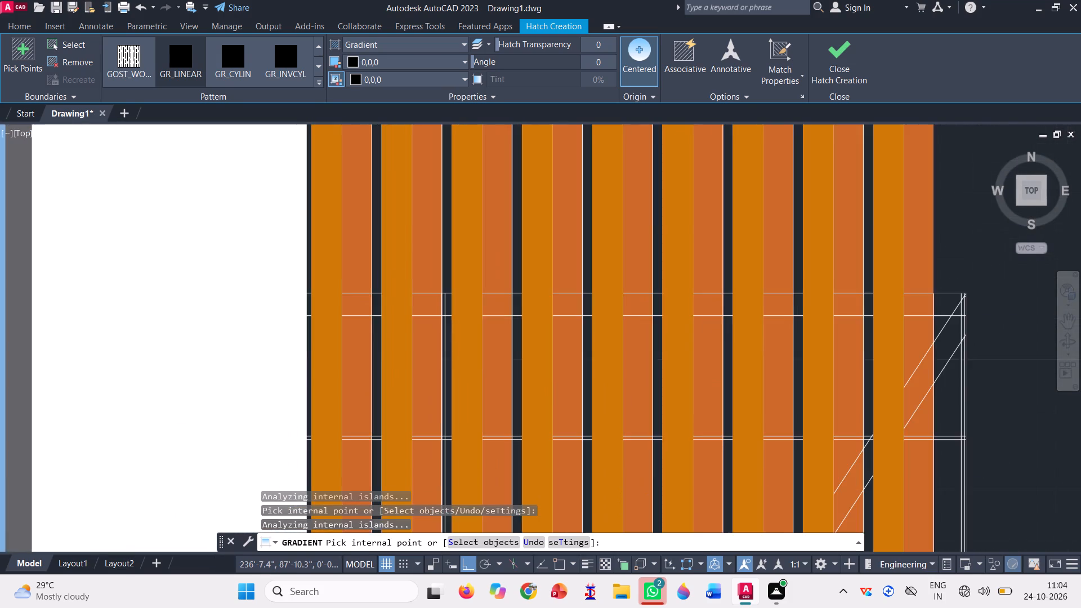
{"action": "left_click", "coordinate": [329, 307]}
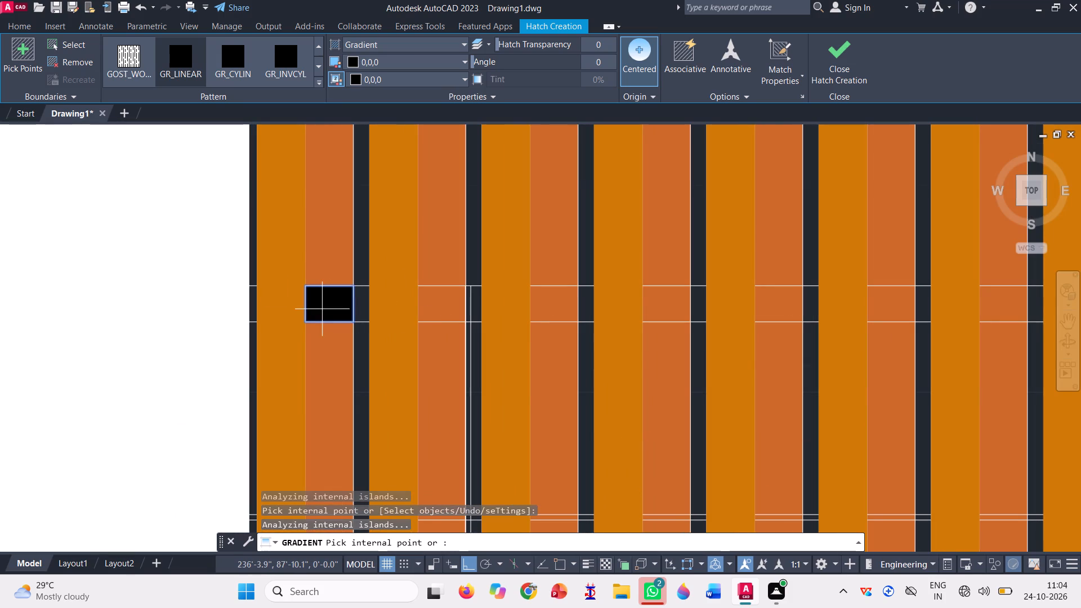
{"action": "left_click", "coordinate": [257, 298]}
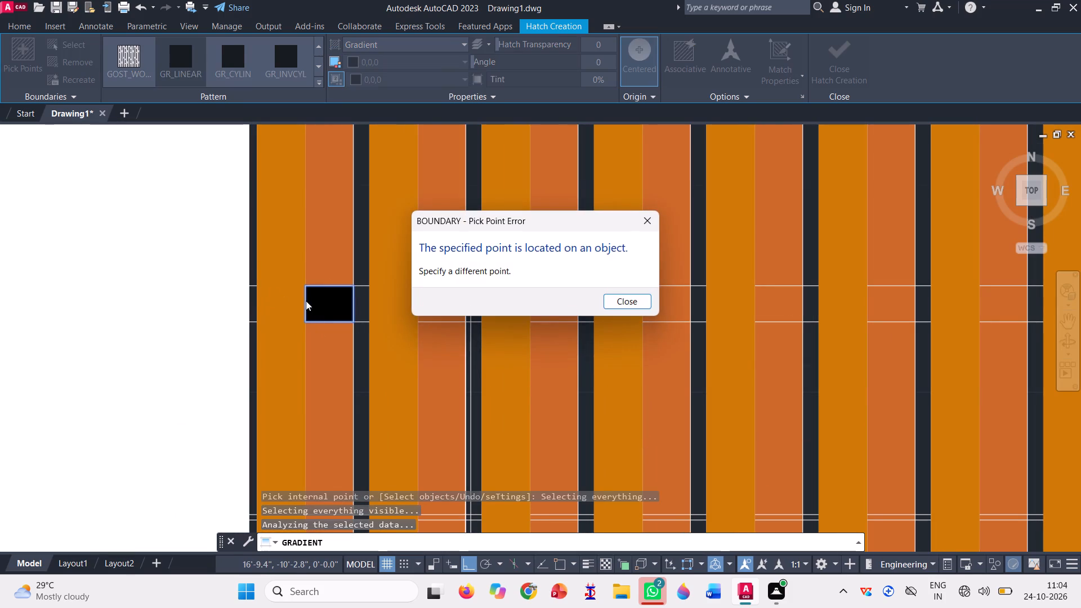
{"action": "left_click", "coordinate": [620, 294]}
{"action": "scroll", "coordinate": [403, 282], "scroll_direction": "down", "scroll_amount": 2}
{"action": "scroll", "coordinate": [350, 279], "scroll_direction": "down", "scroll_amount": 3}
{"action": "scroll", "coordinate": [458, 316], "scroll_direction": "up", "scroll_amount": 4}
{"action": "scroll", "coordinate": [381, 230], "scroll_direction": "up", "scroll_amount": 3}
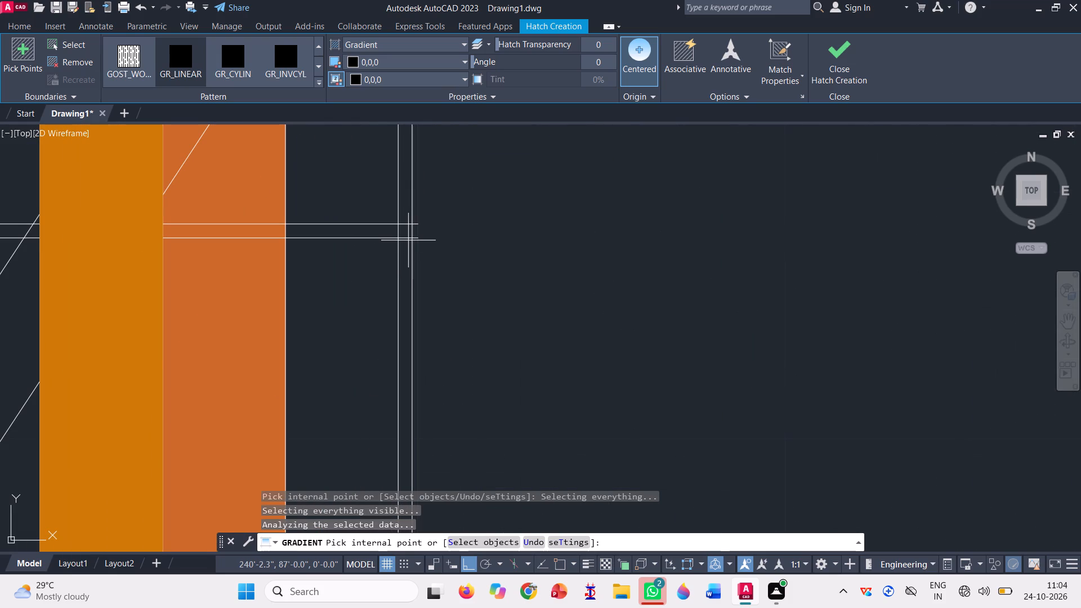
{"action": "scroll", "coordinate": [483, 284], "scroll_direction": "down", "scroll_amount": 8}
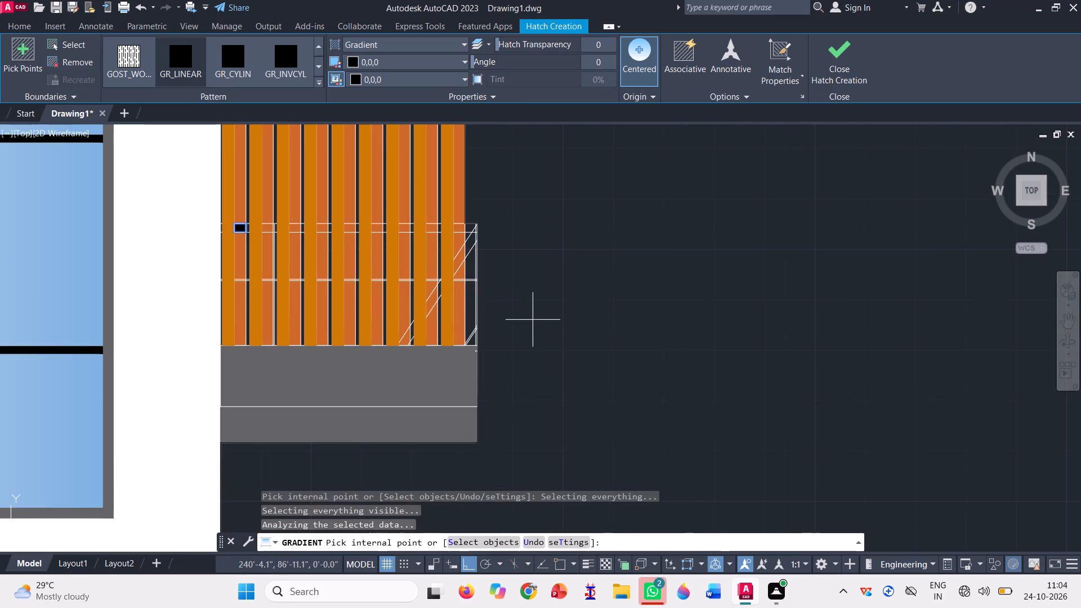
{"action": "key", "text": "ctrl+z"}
Finish the black gradient fill of the upper right terrace railing.
{"action": "scroll", "coordinate": [540, 347], "scroll_direction": "down", "scroll_amount": 6}
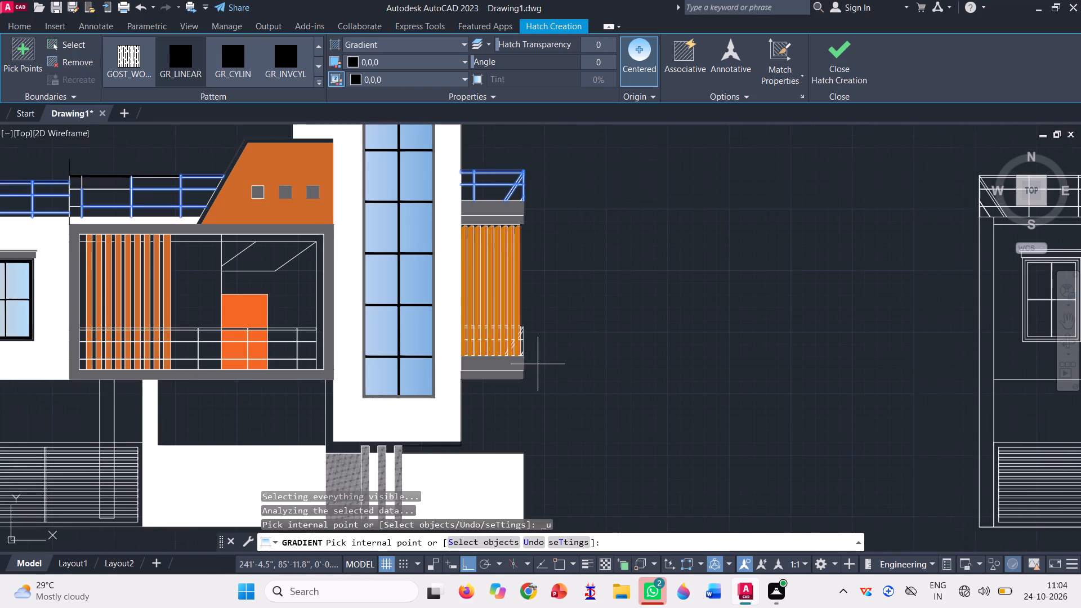
{"action": "left_click", "coordinate": [832, 60]}
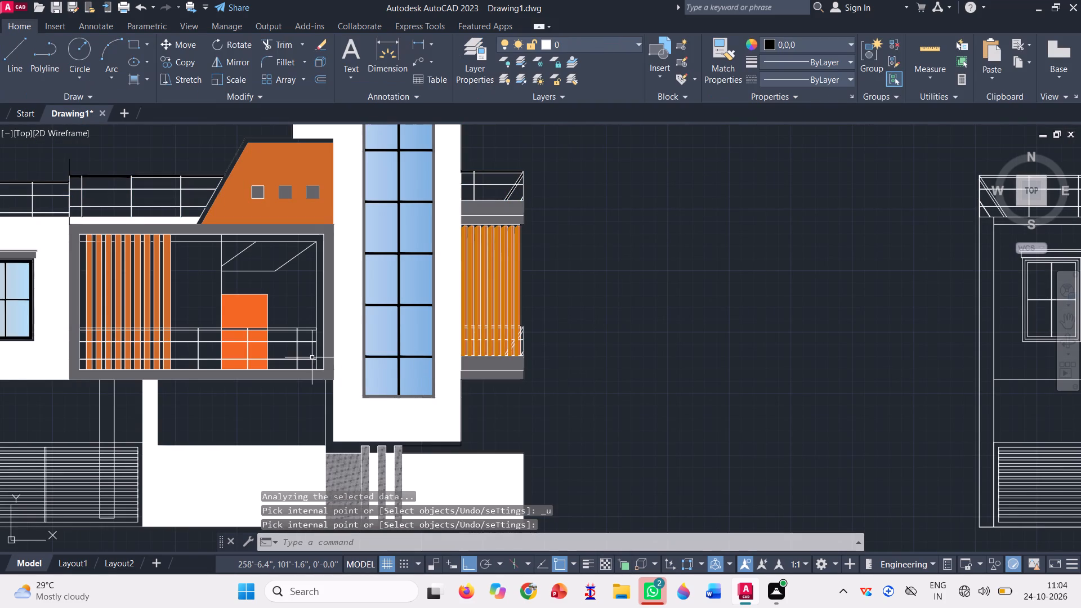
In the uncoloured elevation, fill the lower right balcony's top rail in black from the tower wall to the intermediate post with Gradient.
{"action": "scroll", "coordinate": [172, 332], "scroll_direction": "up", "scroll_amount": 2}
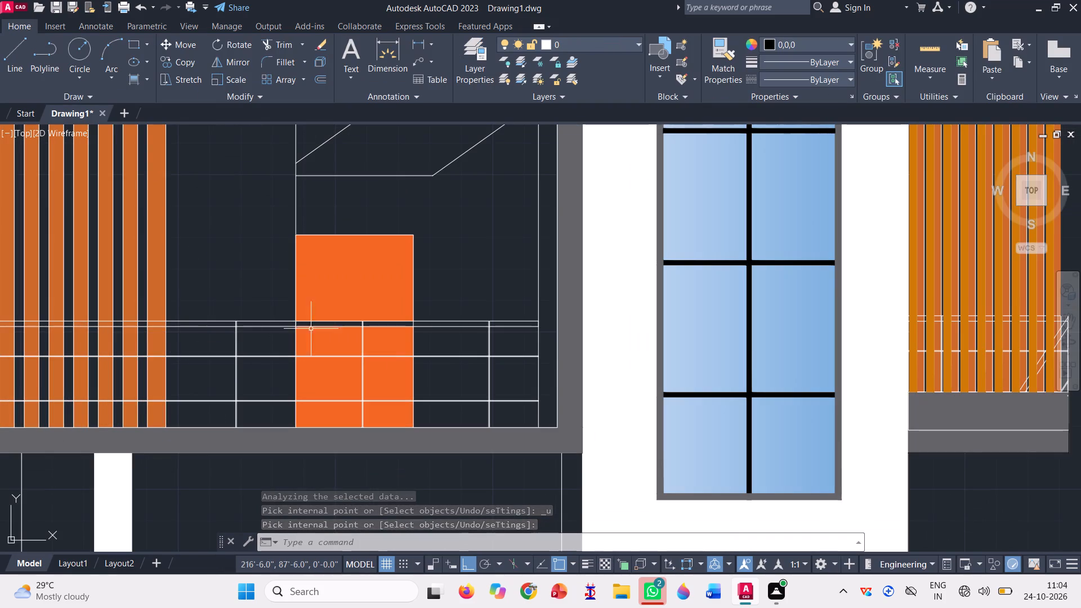
{"action": "scroll", "coordinate": [484, 279], "scroll_direction": "down", "scroll_amount": 2}
{"action": "scroll", "coordinate": [399, 289], "scroll_direction": "down", "scroll_amount": 2}
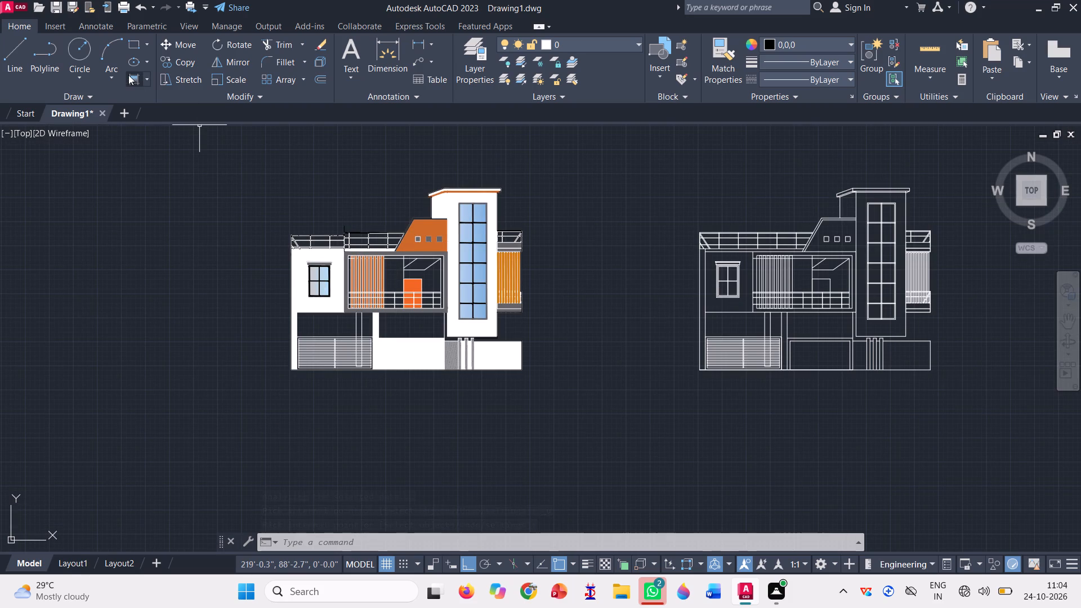
{"action": "left_click", "coordinate": [127, 75]}
{"action": "scroll", "coordinate": [953, 306], "scroll_direction": "up", "scroll_amount": 3}
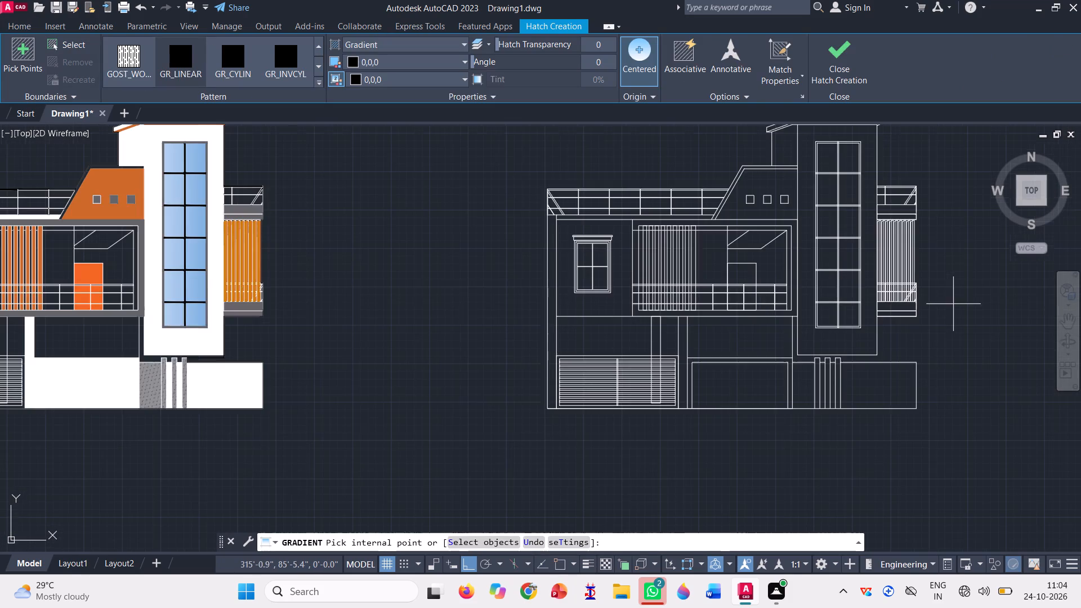
{"action": "scroll", "coordinate": [940, 293], "scroll_direction": "up", "scroll_amount": 4}
{"action": "scroll", "coordinate": [878, 287], "scroll_direction": "up", "scroll_amount": 4}
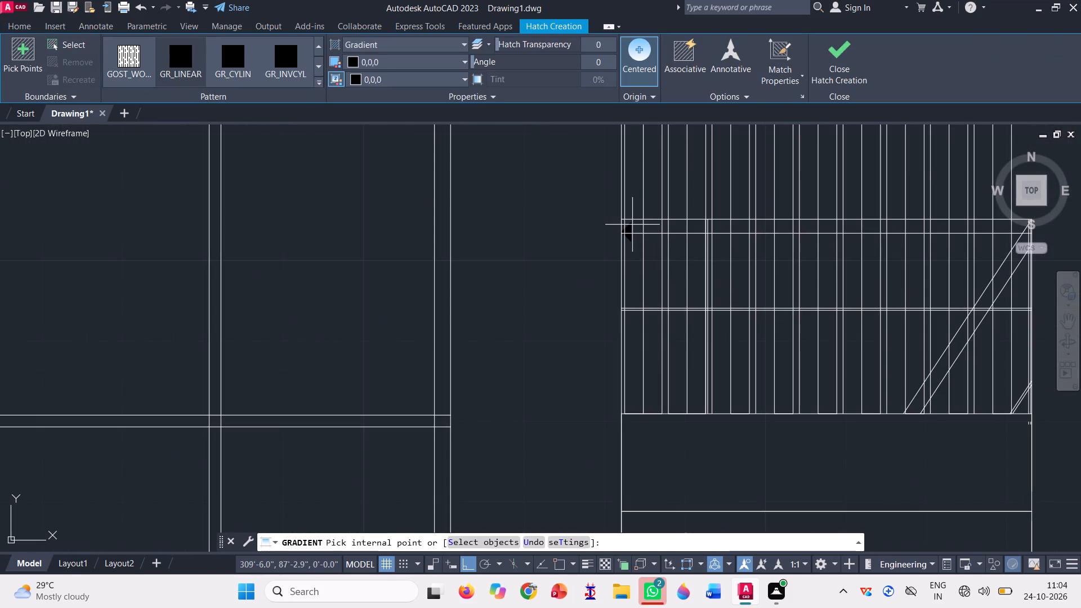
{"action": "left_click", "coordinate": [631, 223]}
{"action": "scroll", "coordinate": [627, 221], "scroll_direction": "up", "scroll_amount": 4}
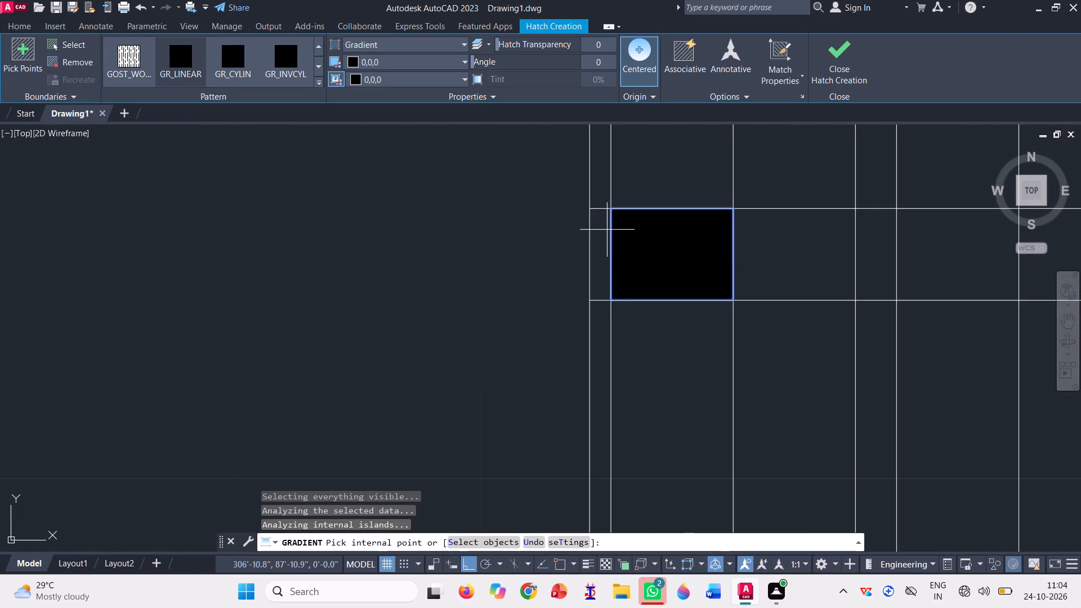
{"action": "left_click", "coordinate": [606, 230]}
{"action": "left_click", "coordinate": [817, 233]}
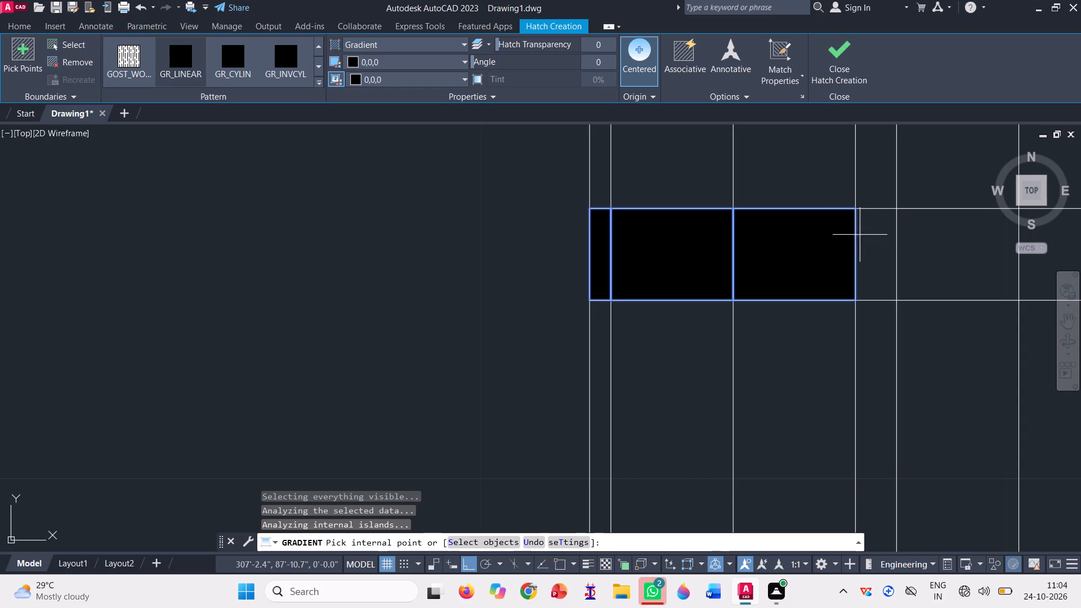
{"action": "left_click", "coordinate": [870, 241]}
{"action": "scroll", "coordinate": [588, 235], "scroll_direction": "down", "scroll_amount": 2}
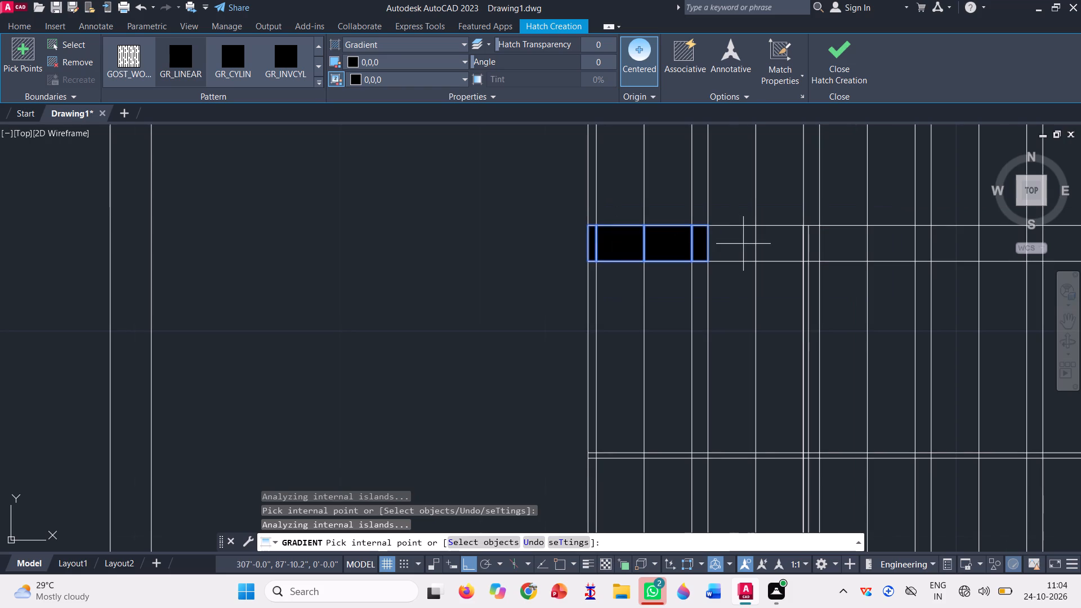
{"action": "left_click", "coordinate": [743, 243]}
{"action": "left_click", "coordinate": [792, 248]}
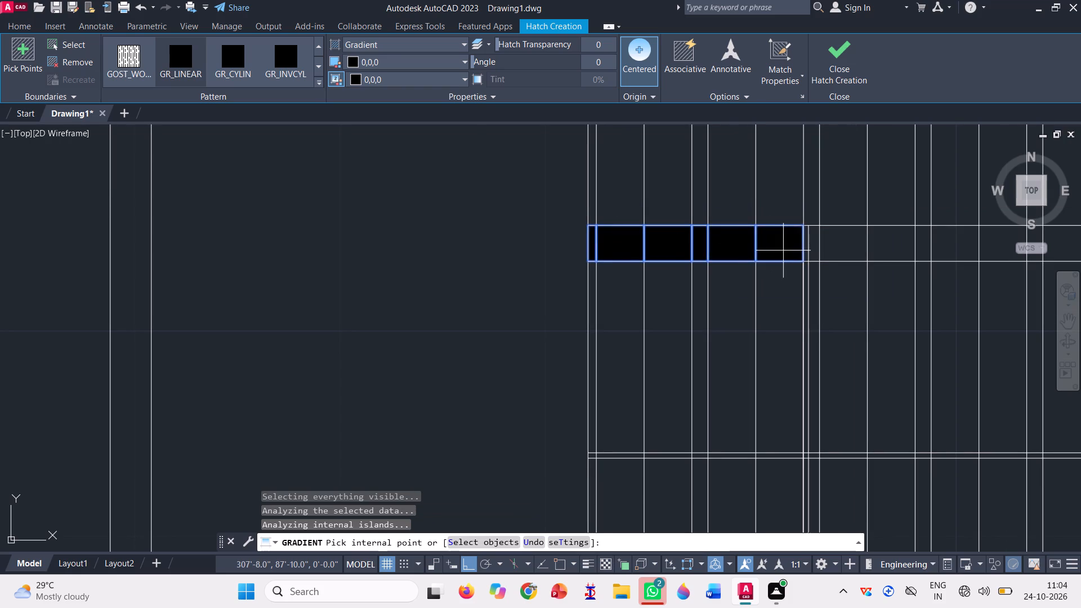
{"action": "scroll", "coordinate": [614, 260], "scroll_direction": "down", "scroll_amount": 5}
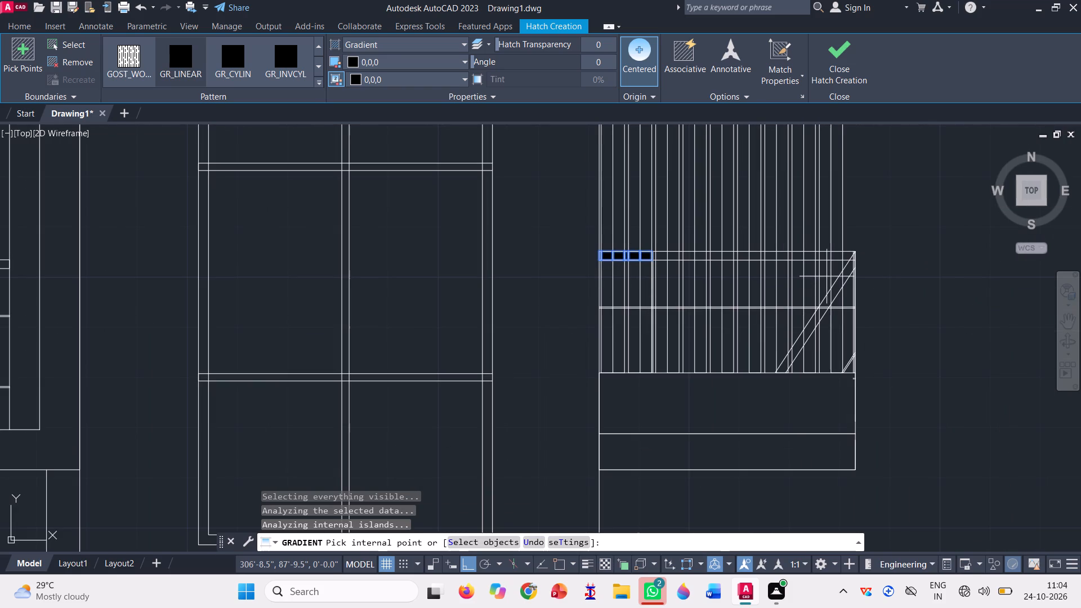
{"action": "key", "text": "Escape"}
{"action": "key", "text": "Escape"}
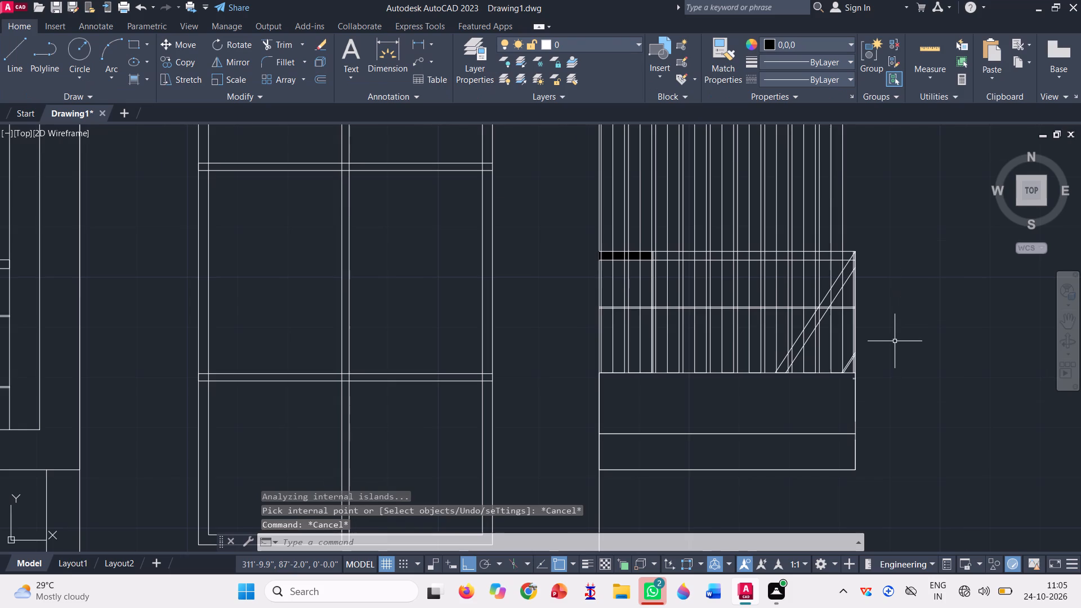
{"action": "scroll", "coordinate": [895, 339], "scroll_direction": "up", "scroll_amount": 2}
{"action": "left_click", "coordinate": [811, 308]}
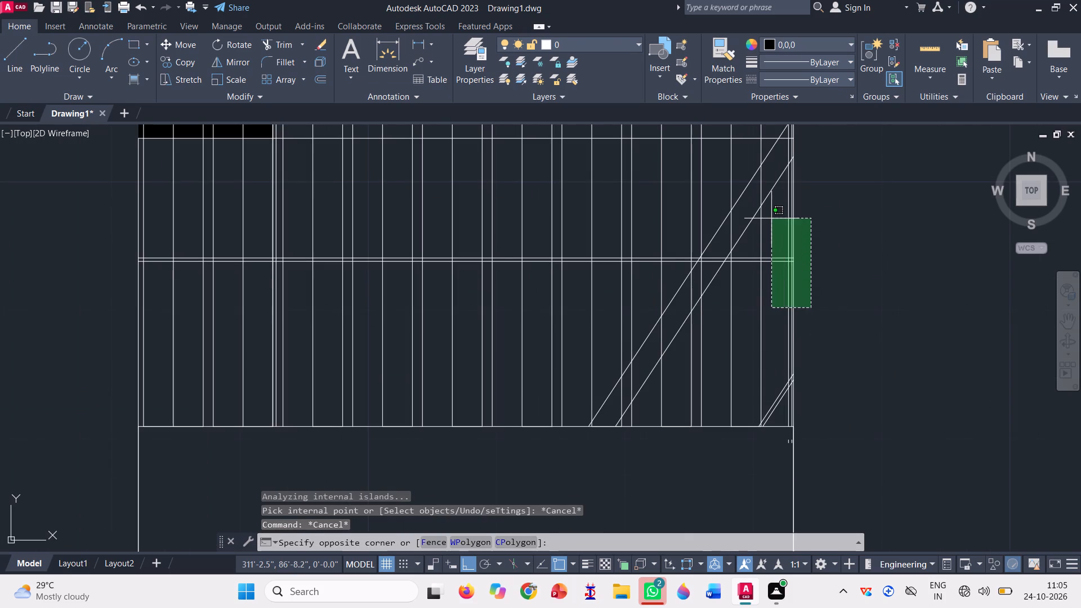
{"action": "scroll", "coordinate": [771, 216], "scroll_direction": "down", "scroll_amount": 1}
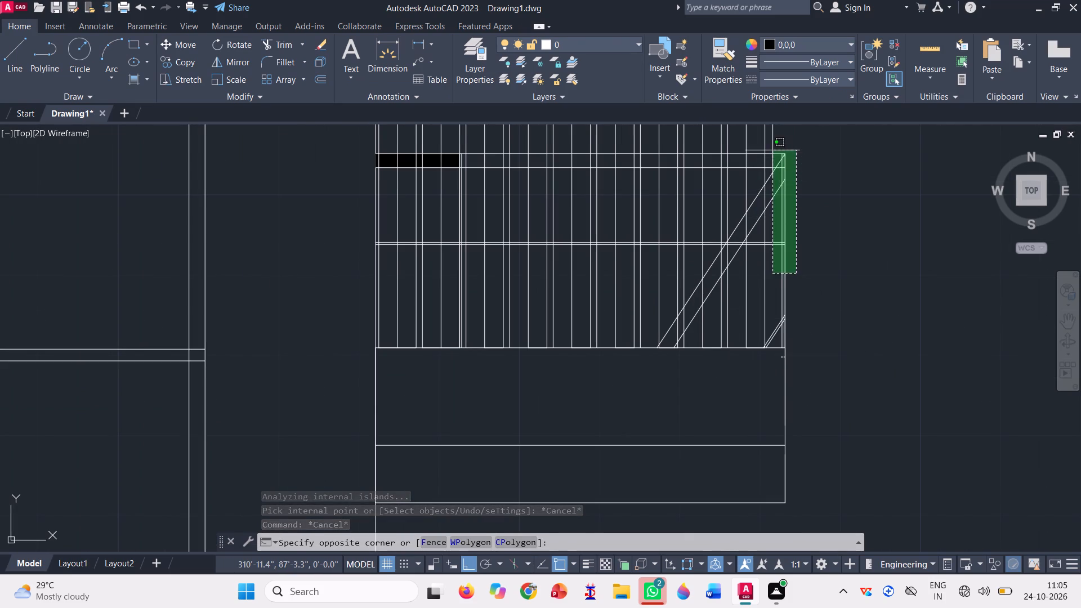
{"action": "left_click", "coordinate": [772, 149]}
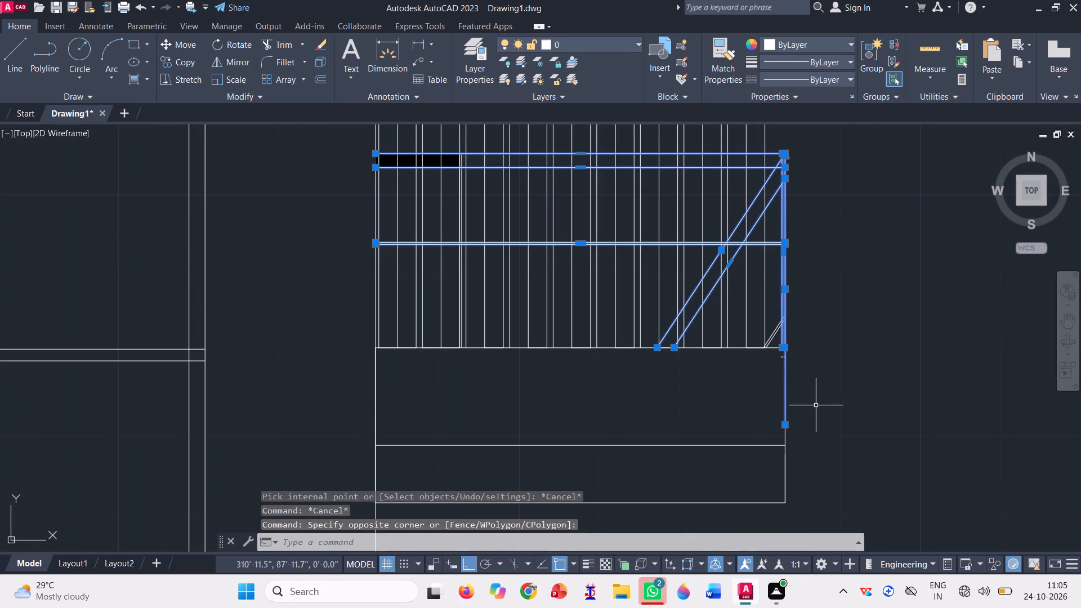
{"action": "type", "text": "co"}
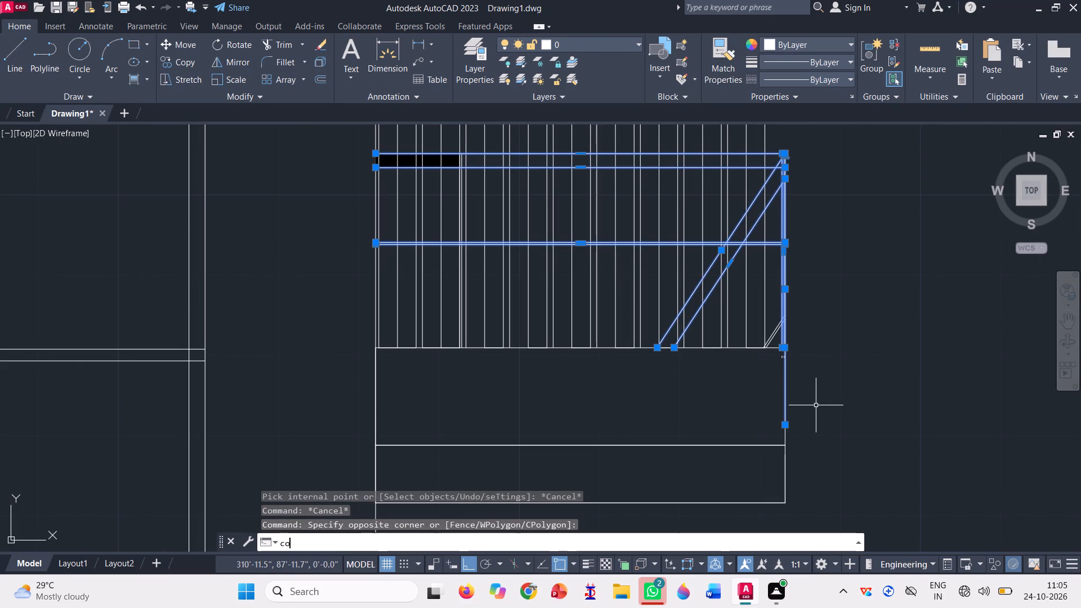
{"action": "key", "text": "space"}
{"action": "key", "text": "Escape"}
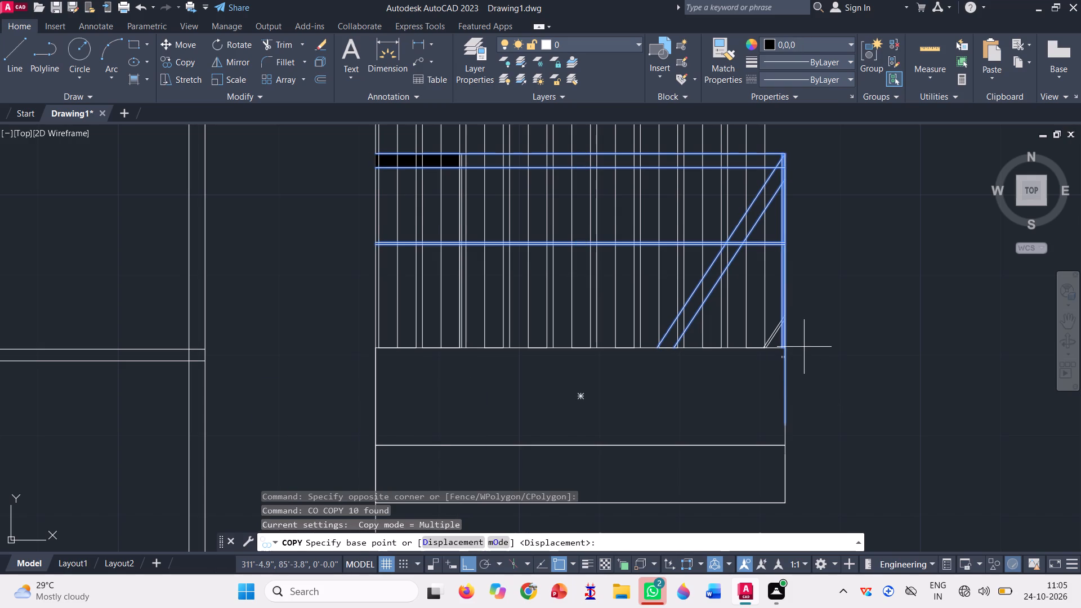
Copy the lower right balcony's rails, diagonals, end post and intermediate post lines about 9 ft horizontally into the empty space beside the uncoloured elevation.
{"action": "scroll", "coordinate": [787, 344], "scroll_direction": "up", "scroll_amount": 3}
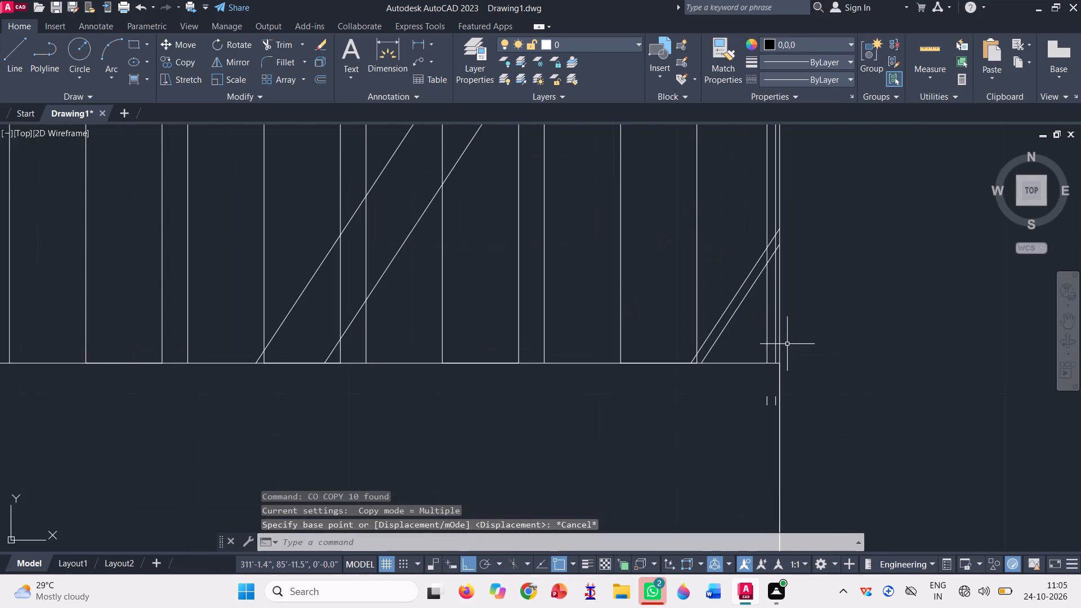
{"action": "left_click", "coordinate": [785, 342]}
{"action": "left_click", "coordinate": [744, 231]}
{"action": "scroll", "coordinate": [823, 371], "scroll_direction": "down", "scroll_amount": 2}
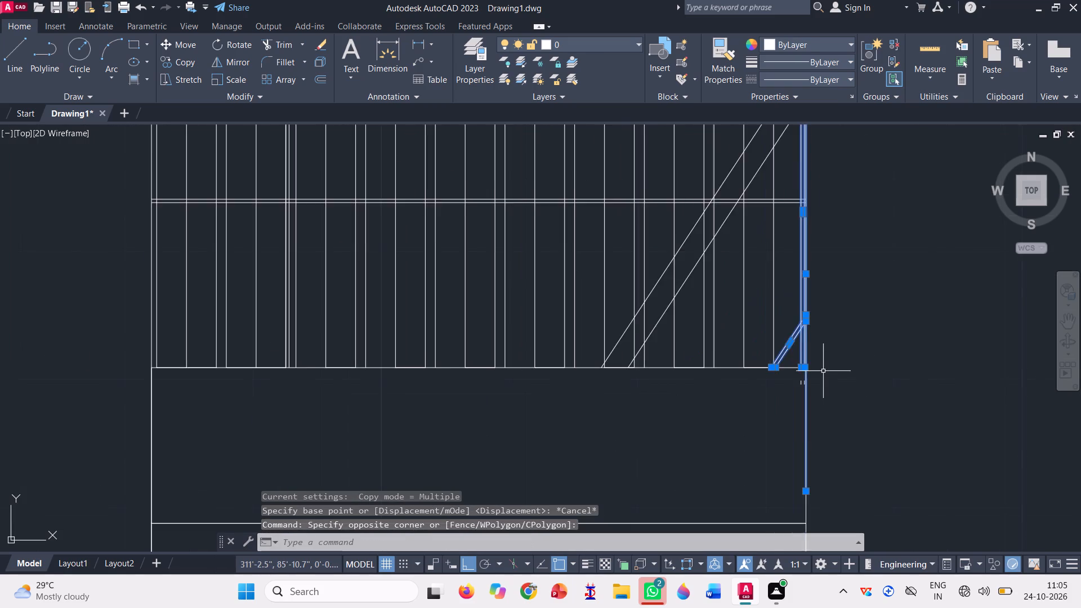
{"action": "scroll", "coordinate": [823, 371], "scroll_direction": "down", "scroll_amount": 2}
{"action": "scroll", "coordinate": [824, 260], "scroll_direction": "up", "scroll_amount": 3}
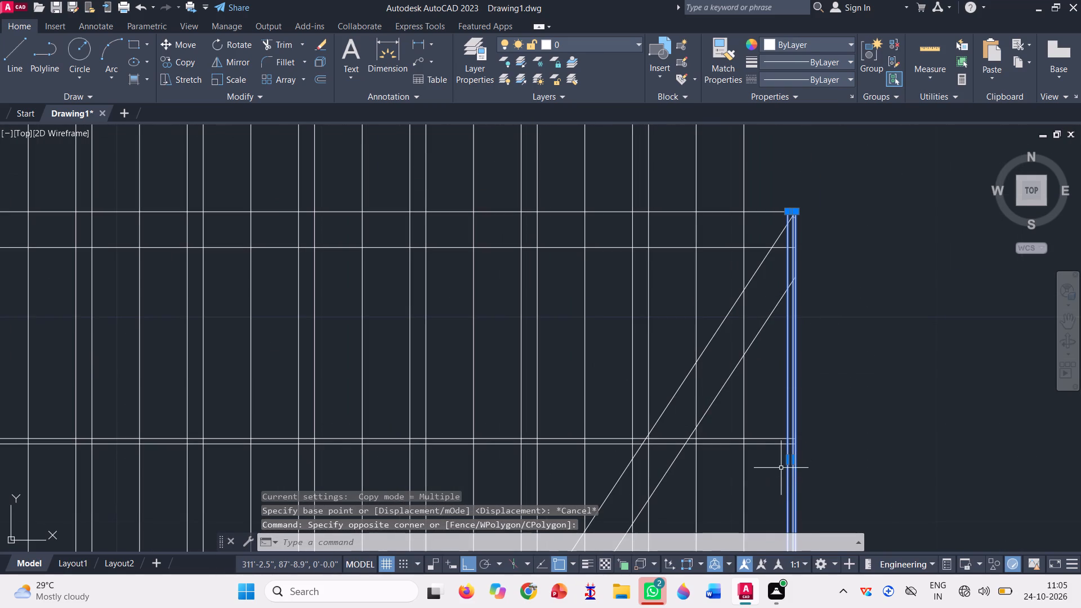
{"action": "left_click", "coordinate": [781, 468]}
{"action": "left_click", "coordinate": [764, 428]}
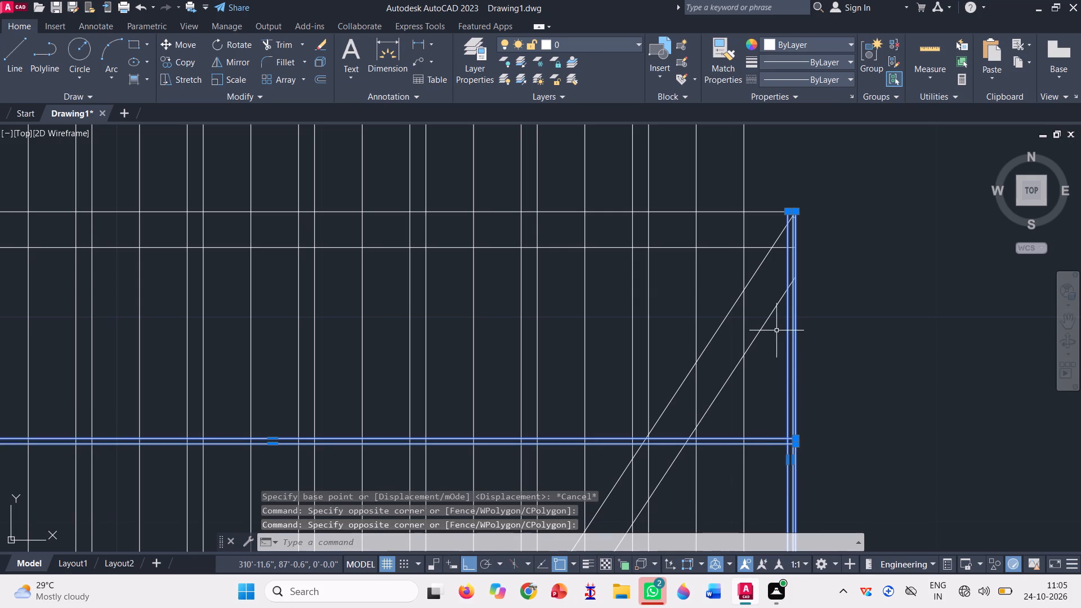
{"action": "left_click", "coordinate": [841, 318]}
{"action": "left_click", "coordinate": [766, 190]}
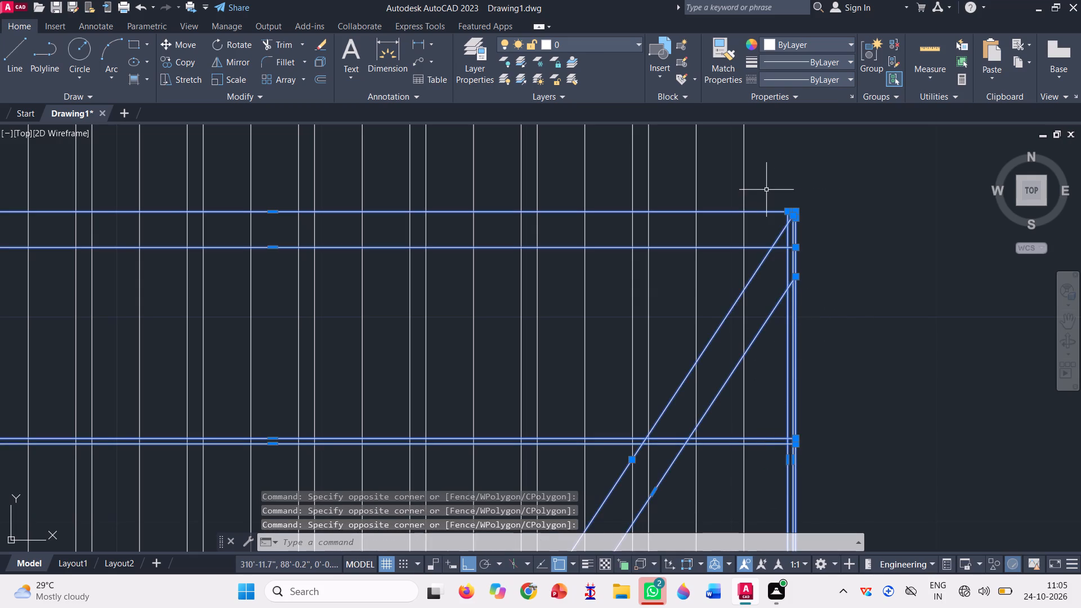
{"action": "scroll", "coordinate": [608, 288], "scroll_direction": "down", "scroll_amount": 2}
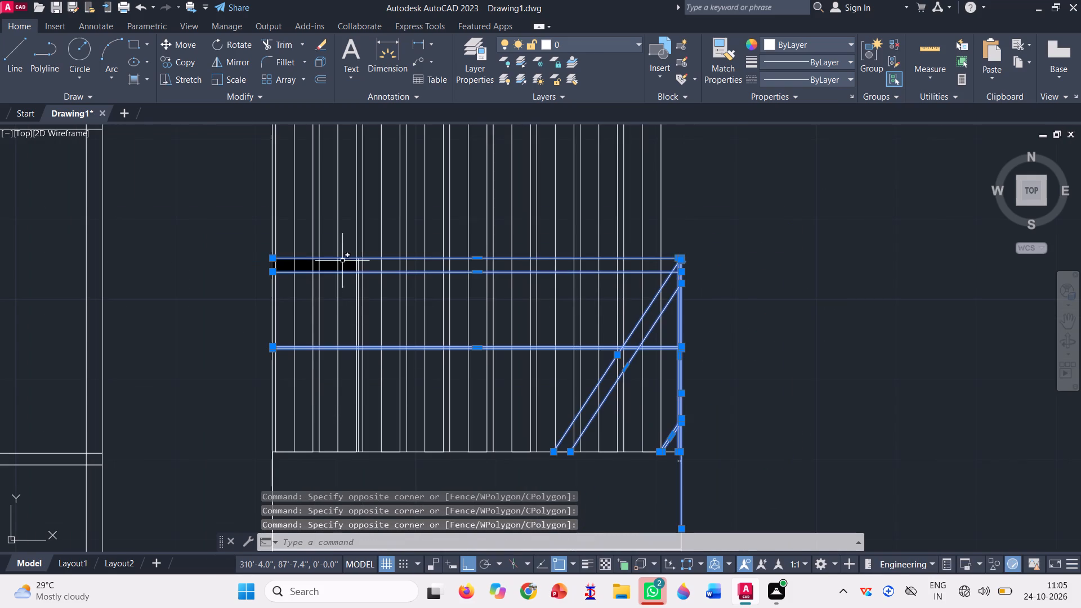
{"action": "scroll", "coordinate": [342, 260], "scroll_direction": "up", "scroll_amount": 3}
{"action": "scroll", "coordinate": [394, 310], "scroll_direction": "up", "scroll_amount": 3}
{"action": "scroll", "coordinate": [441, 350], "scroll_direction": "up", "scroll_amount": 3}
{"action": "left_click", "coordinate": [414, 387]}
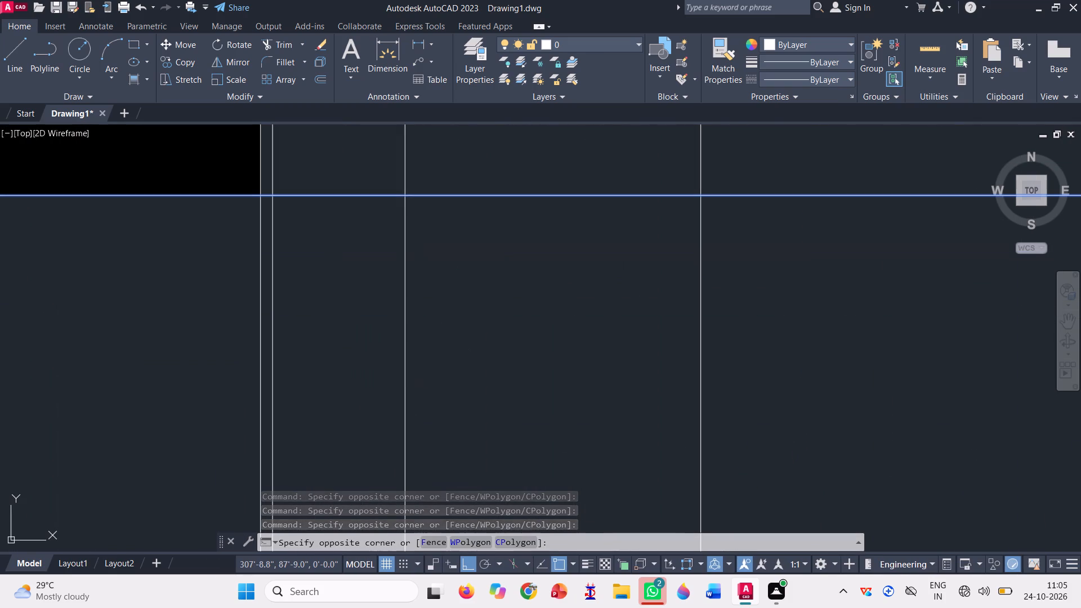
{"action": "left_click", "coordinate": [266, 346]}
{"action": "scroll", "coordinate": [283, 357], "scroll_direction": "down", "scroll_amount": 4}
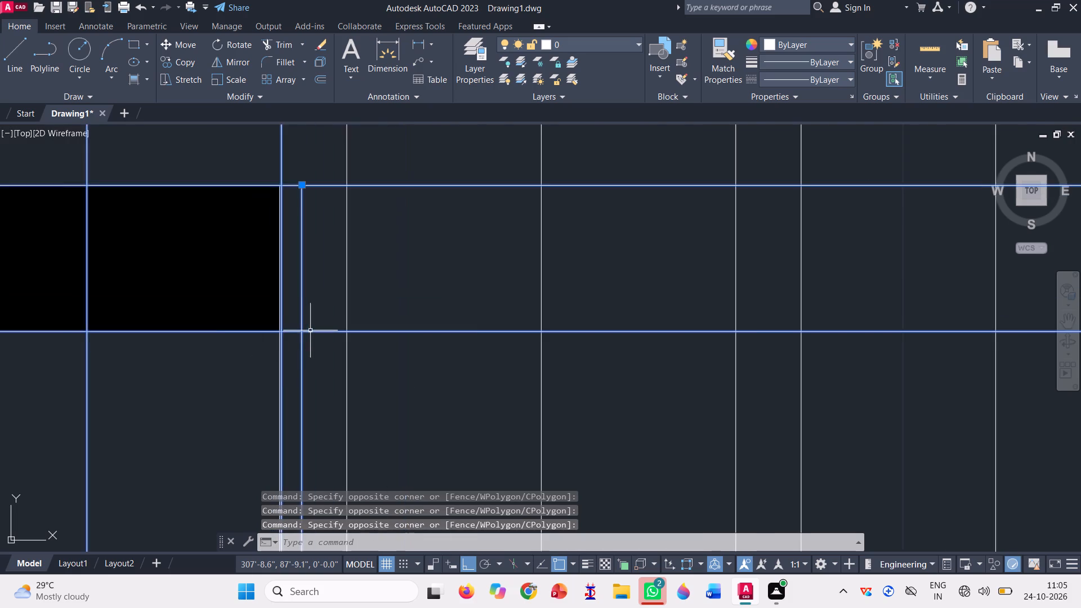
{"action": "scroll", "coordinate": [310, 330], "scroll_direction": "down", "scroll_amount": 4}
{"action": "scroll", "coordinate": [538, 366], "scroll_direction": "up", "scroll_amount": 1}
{"action": "scroll", "coordinate": [538, 365], "scroll_direction": "down", "scroll_amount": 1}
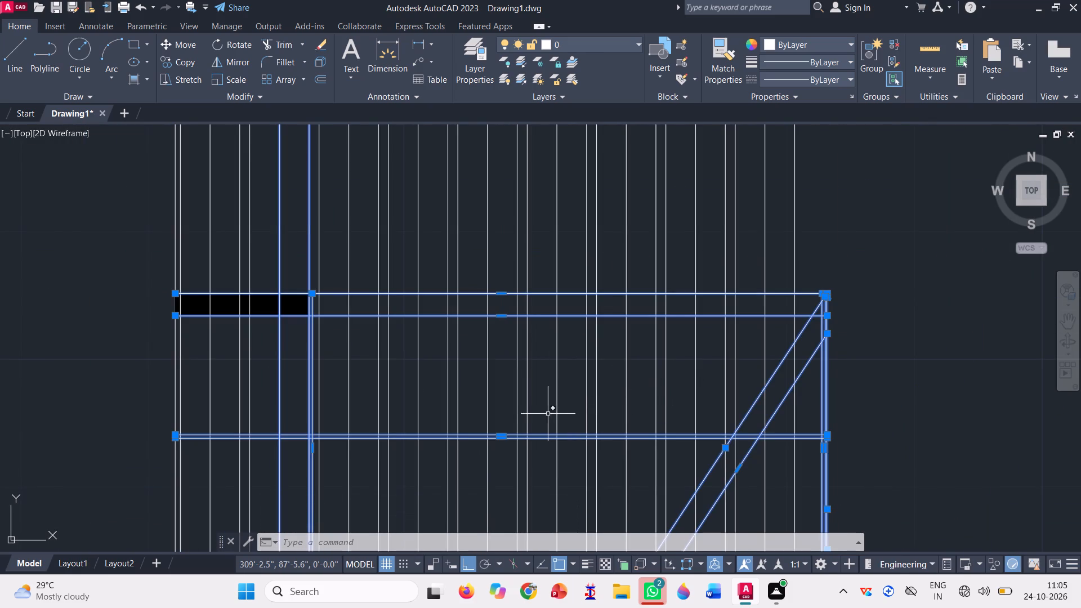
{"action": "scroll", "coordinate": [508, 289], "scroll_direction": "down", "scroll_amount": 2}
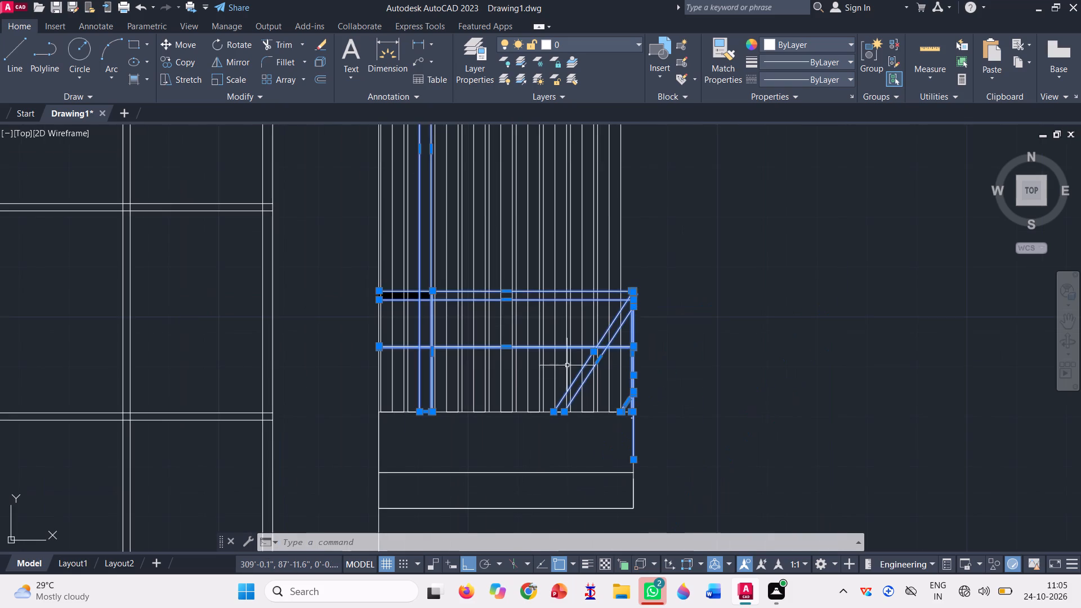
{"action": "scroll", "coordinate": [527, 430], "scroll_direction": "down", "scroll_amount": 1}
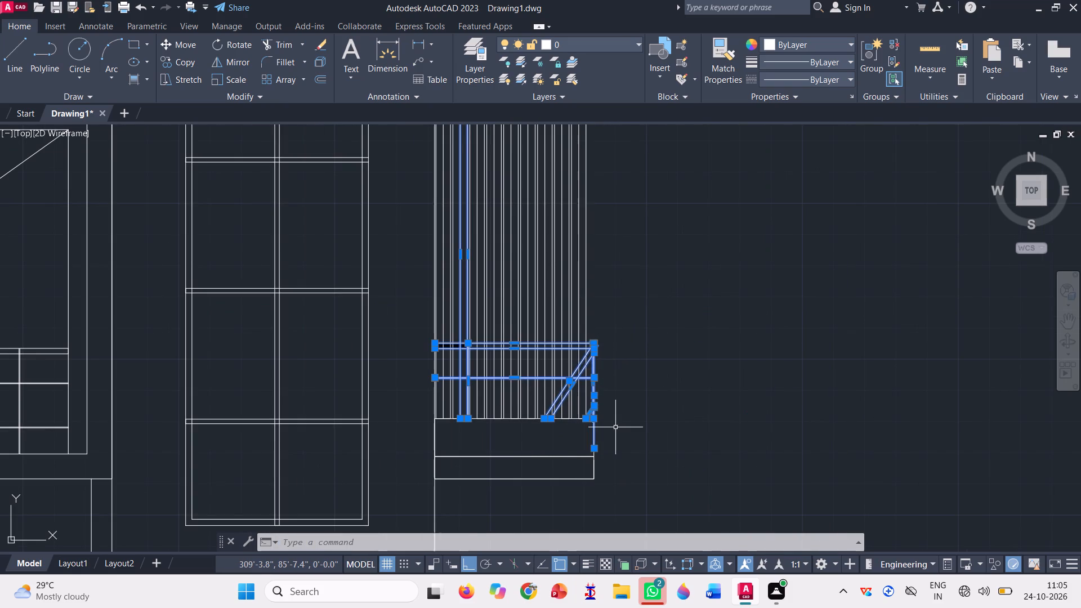
{"action": "scroll", "coordinate": [528, 327], "scroll_direction": "up", "scroll_amount": 1}
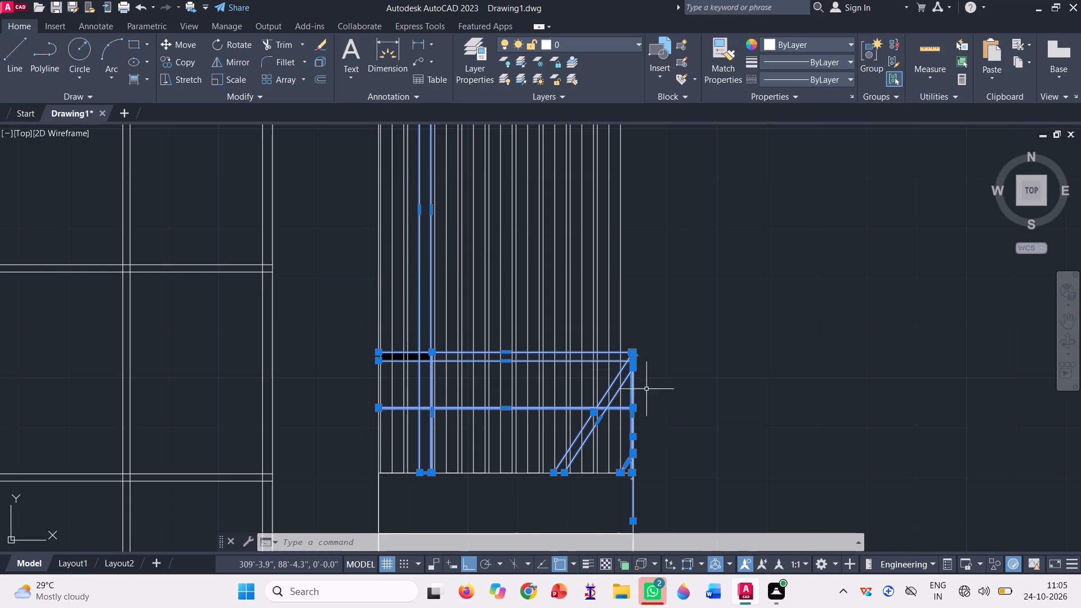
{"action": "scroll", "coordinate": [602, 359], "scroll_direction": "up", "scroll_amount": 6}
{"action": "scroll", "coordinate": [543, 361], "scroll_direction": "down", "scroll_amount": 7}
{"action": "key", "text": "space"}
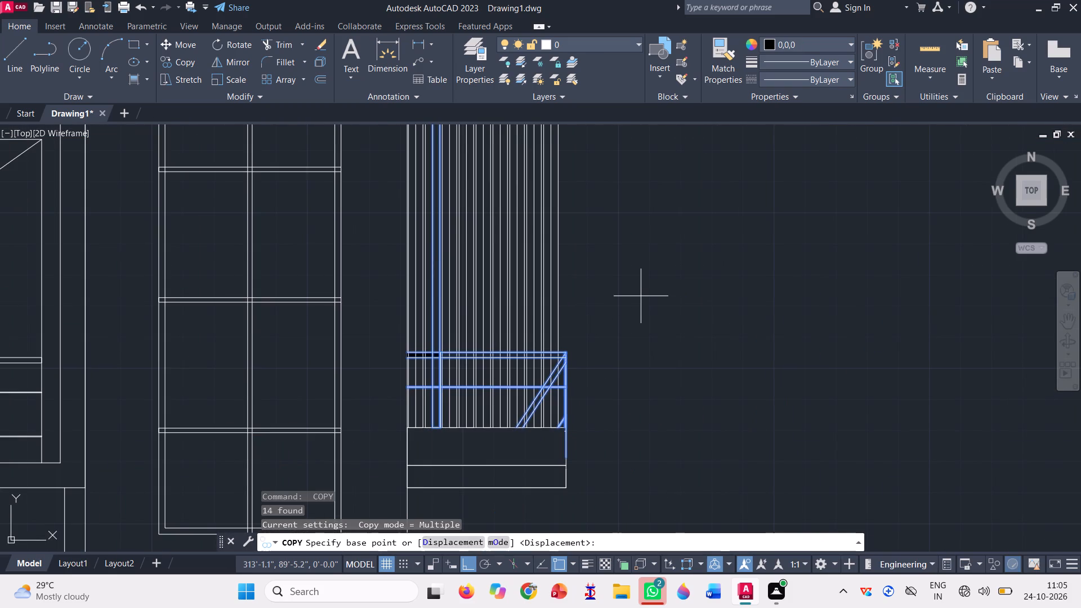
{"action": "left_click", "coordinate": [577, 354]}
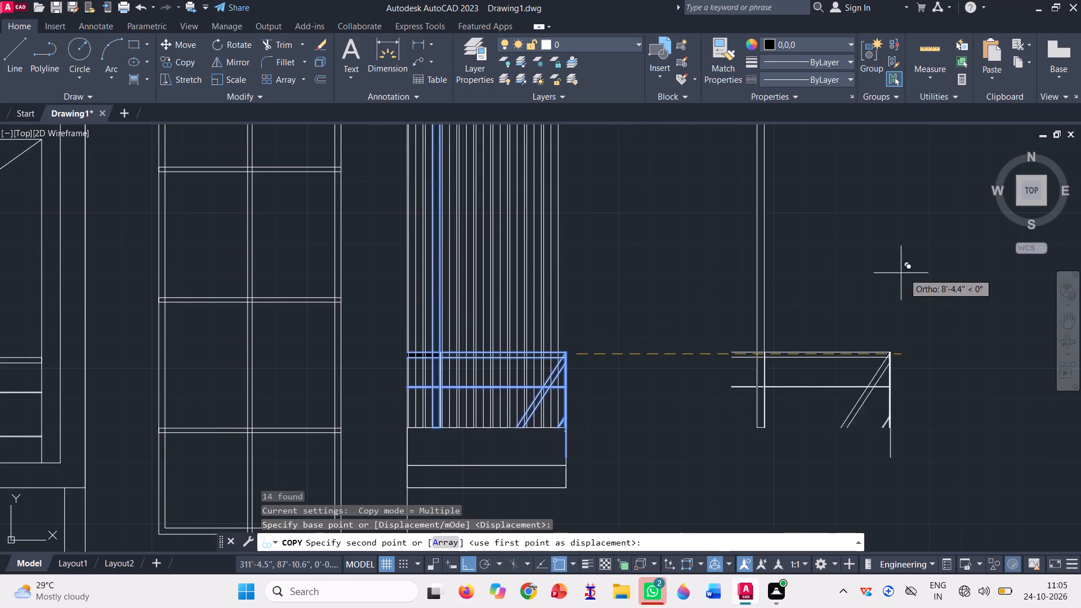
{"action": "left_click", "coordinate": [932, 273]}
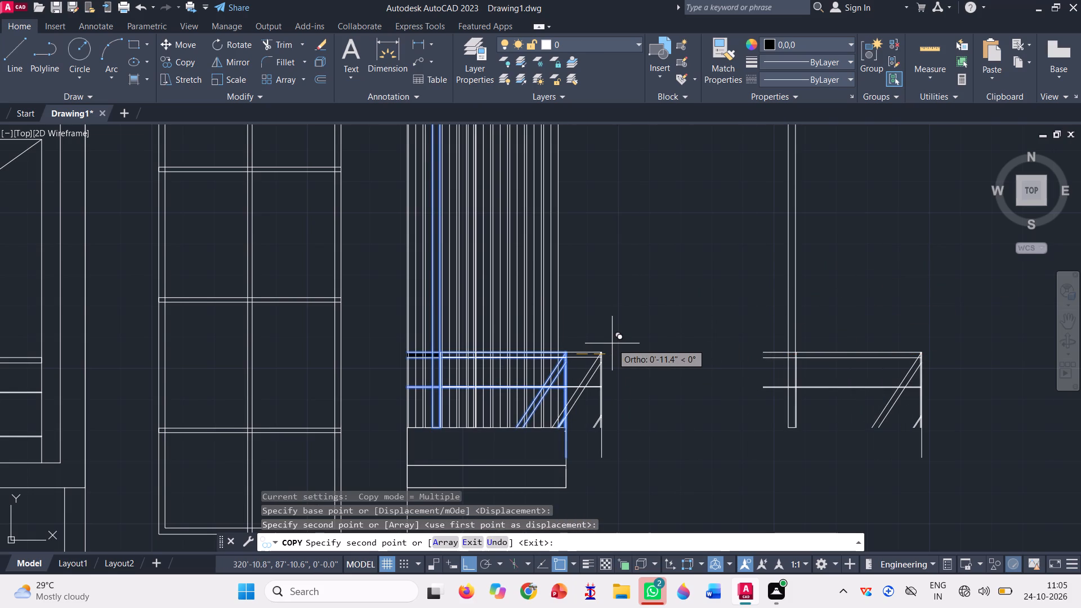
{"action": "key", "text": "Escape"}
Delete the tall vertical slat that was copied along with the railing linework.
{"action": "scroll", "coordinate": [598, 381], "scroll_direction": "down", "scroll_amount": 1}
{"action": "left_click", "coordinate": [752, 291]}
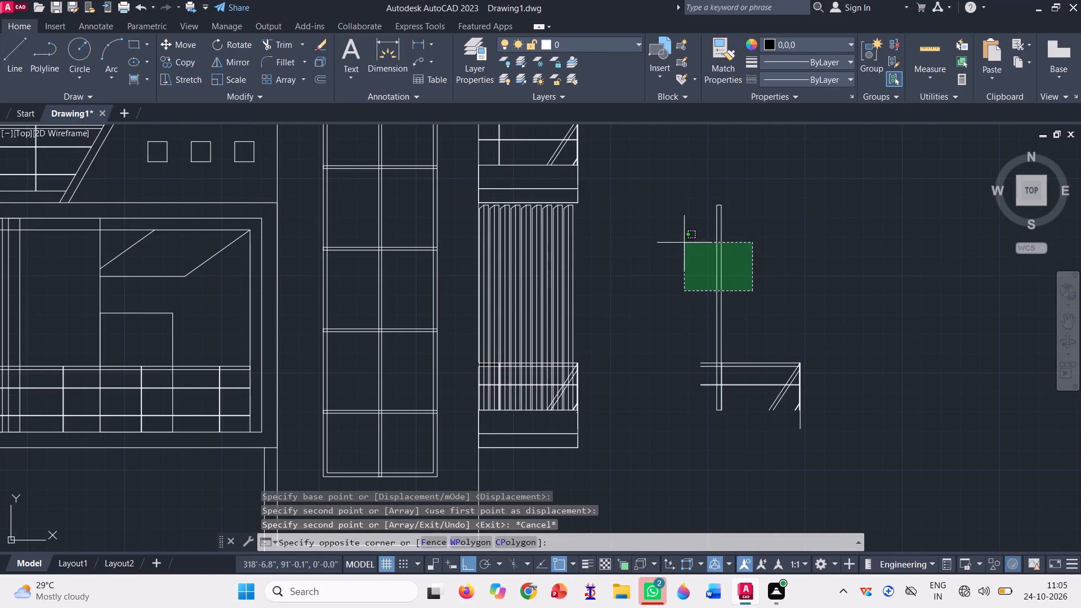
{"action": "left_click", "coordinate": [680, 239]}
{"action": "key", "text": "Delete"}
{"action": "key", "text": "Delete"}
Draw lines closing the copied railing's open tower side and its base, with a level line from the end post's foot to that side.
{"action": "scroll", "coordinate": [663, 367], "scroll_direction": "down", "scroll_amount": 1}
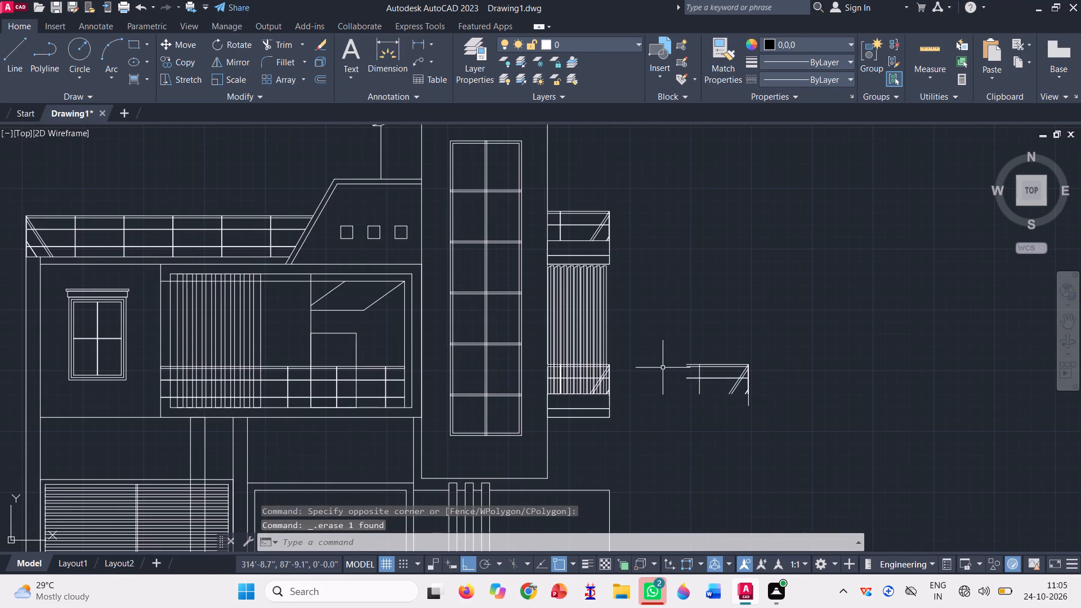
{"action": "scroll", "coordinate": [761, 383], "scroll_direction": "up", "scroll_amount": 3}
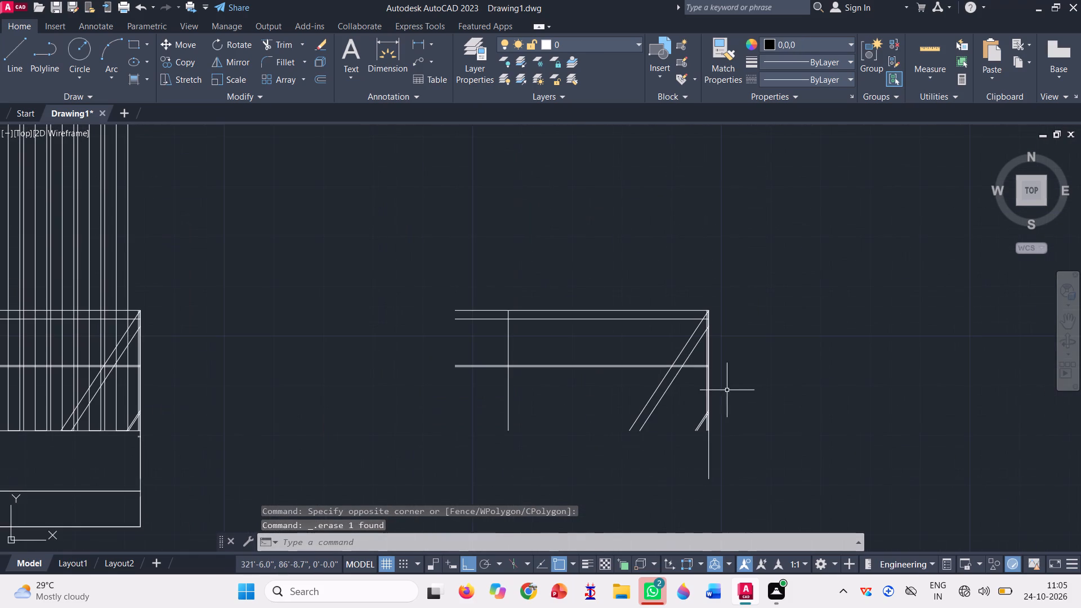
{"action": "scroll", "coordinate": [728, 392], "scroll_direction": "down", "scroll_amount": 2}
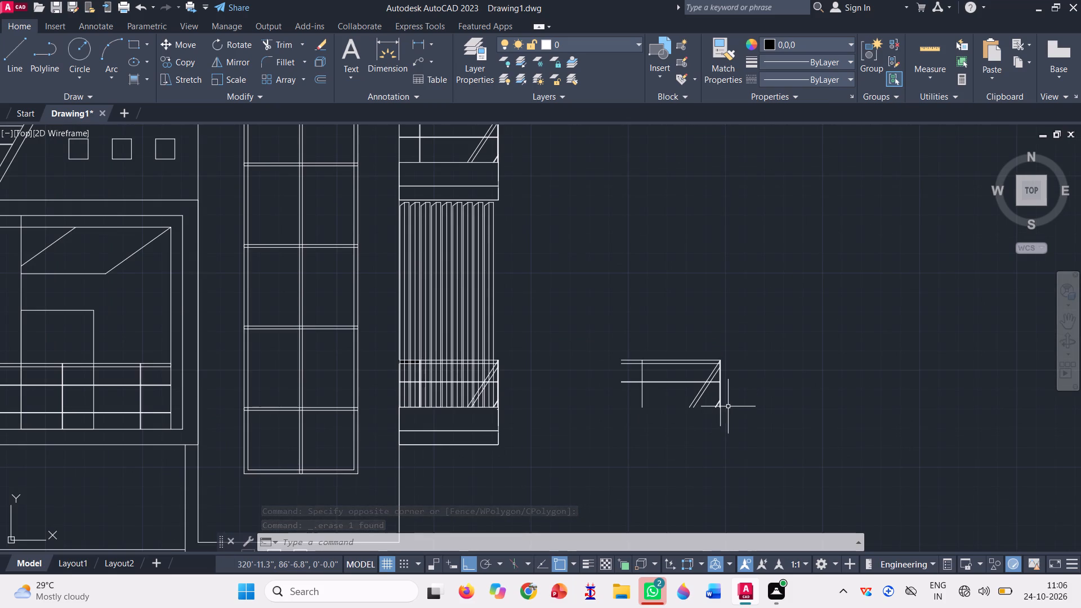
{"action": "scroll", "coordinate": [735, 413], "scroll_direction": "down", "scroll_amount": 1}
{"action": "scroll", "coordinate": [735, 414], "scroll_direction": "up", "scroll_amount": 2}
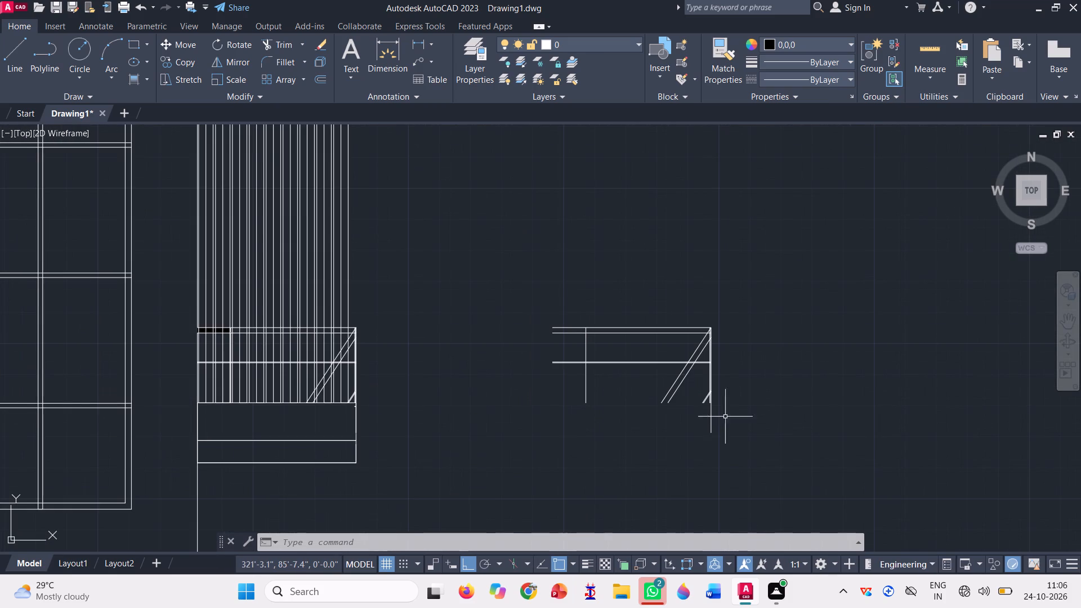
{"action": "key", "text": "l"}
{"action": "key", "text": "Return"}
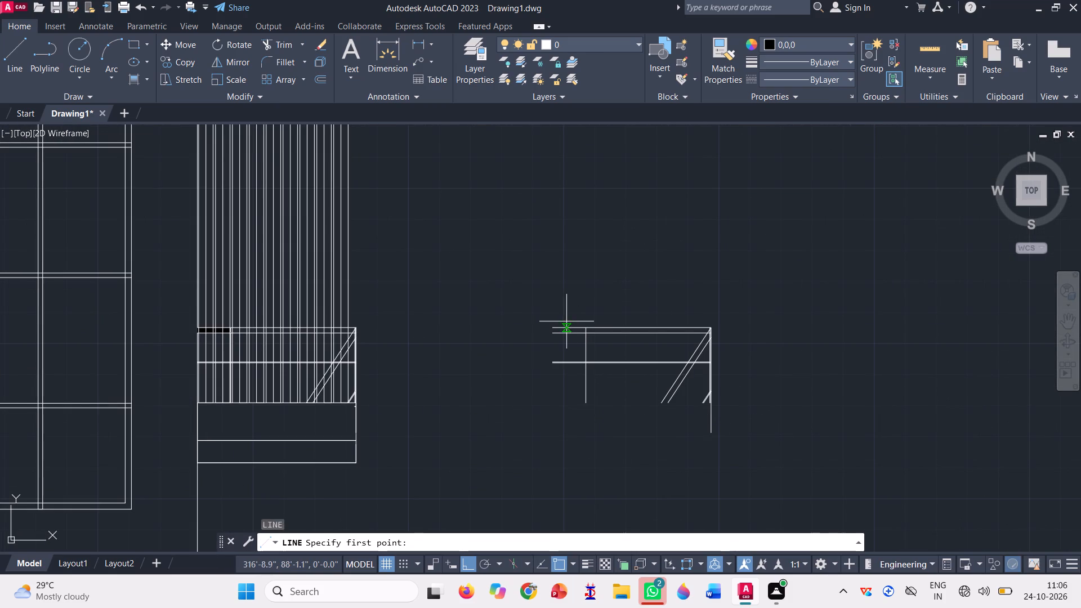
{"action": "scroll", "coordinate": [563, 332], "scroll_direction": "up", "scroll_amount": 3}
{"action": "left_click", "coordinate": [520, 312]}
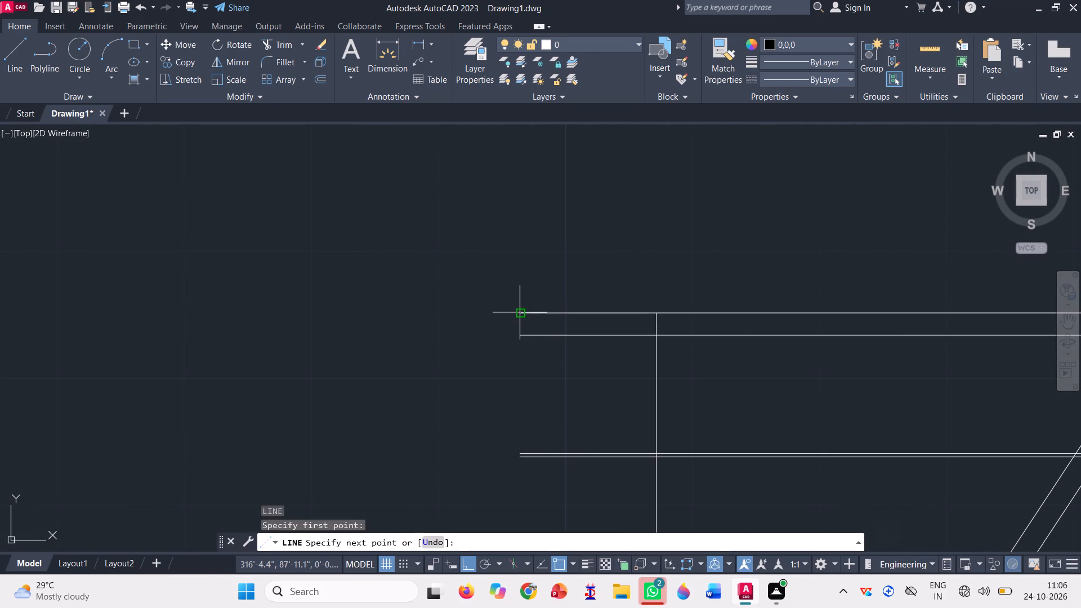
{"action": "scroll", "coordinate": [530, 305], "scroll_direction": "down", "scroll_amount": 2}
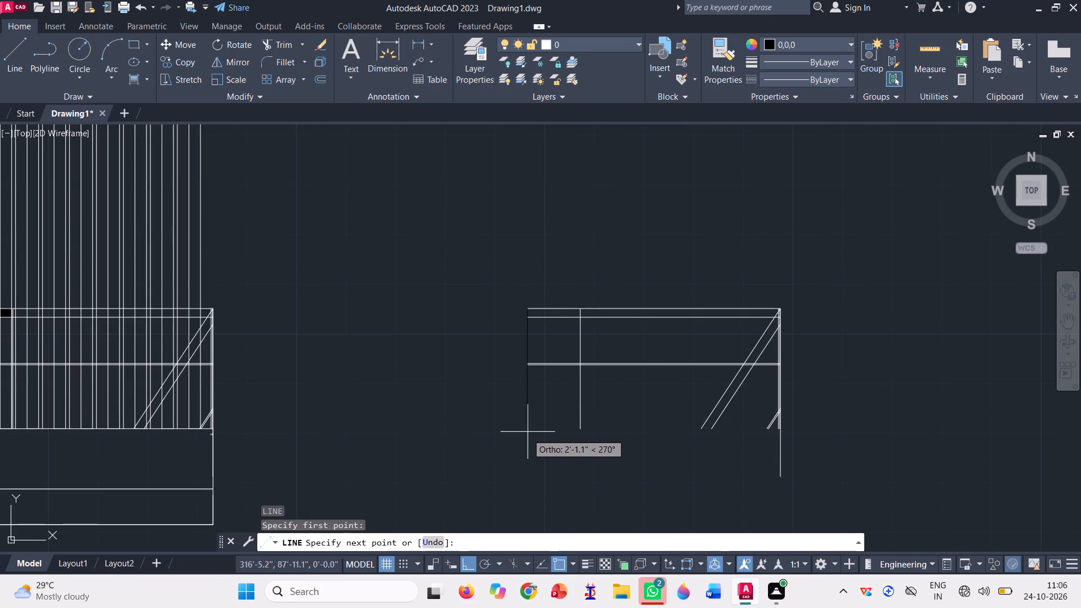
{"action": "left_click", "coordinate": [528, 432]}
{"action": "scroll", "coordinate": [774, 430], "scroll_direction": "up", "scroll_amount": 2}
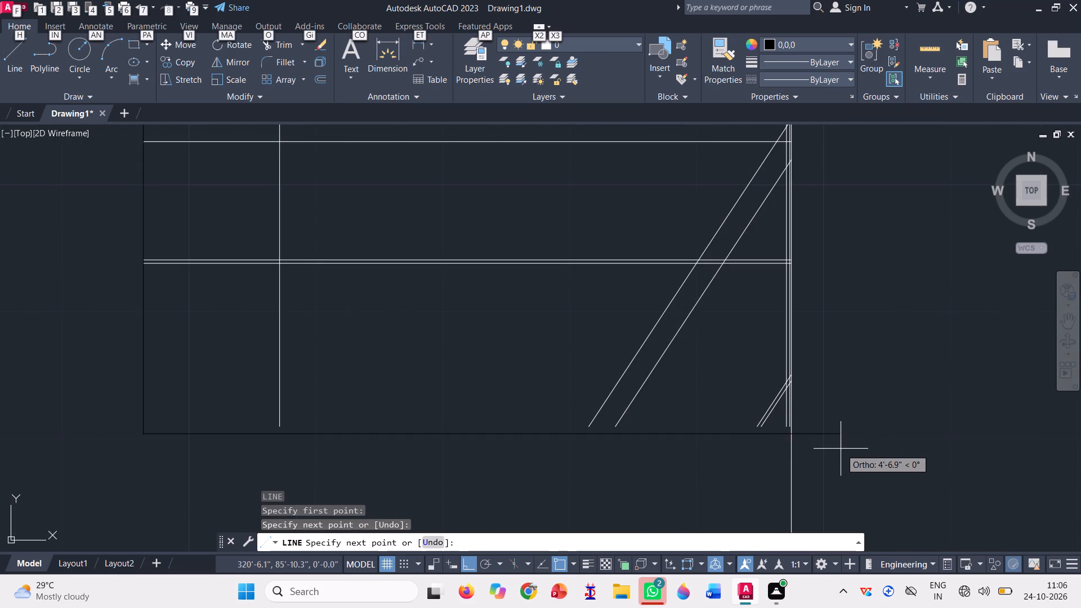
{"action": "key", "text": "space"}
{"action": "key", "text": "space"}
{"action": "key", "text": "l"}
{"action": "key", "text": "Return"}
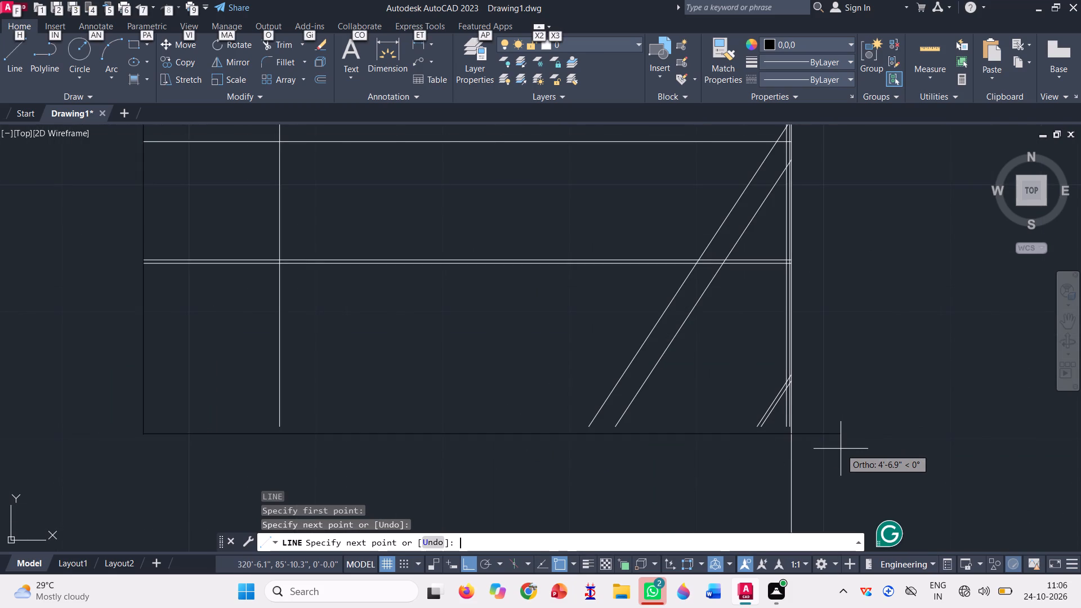
{"action": "scroll", "coordinate": [775, 431], "scroll_direction": "up", "scroll_amount": 4}
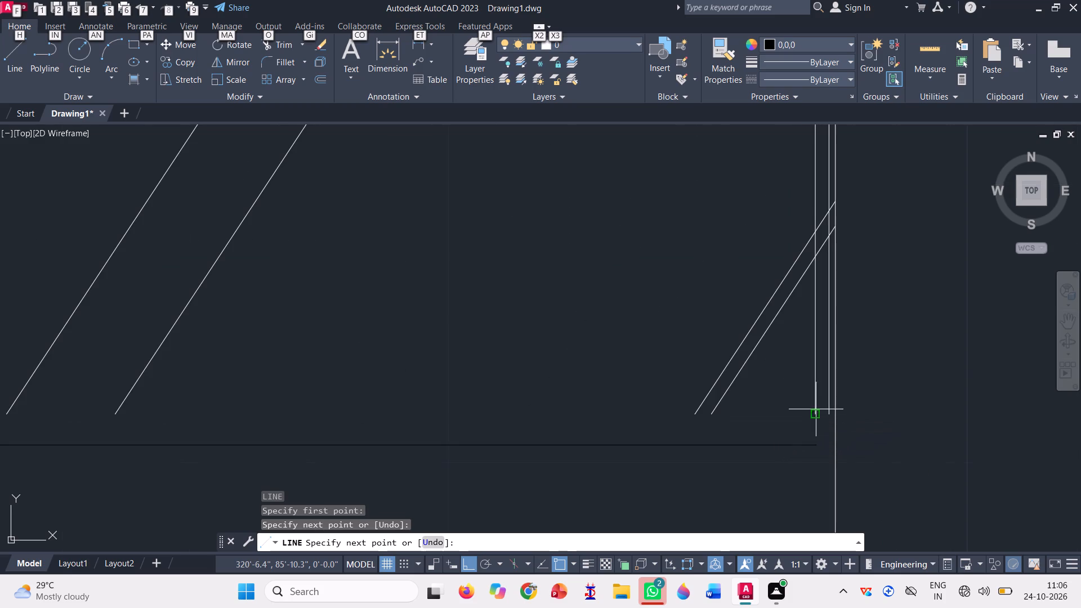
{"action": "left_click", "coordinate": [830, 413]}
{"action": "scroll", "coordinate": [884, 348], "scroll_direction": "down", "scroll_amount": 3}
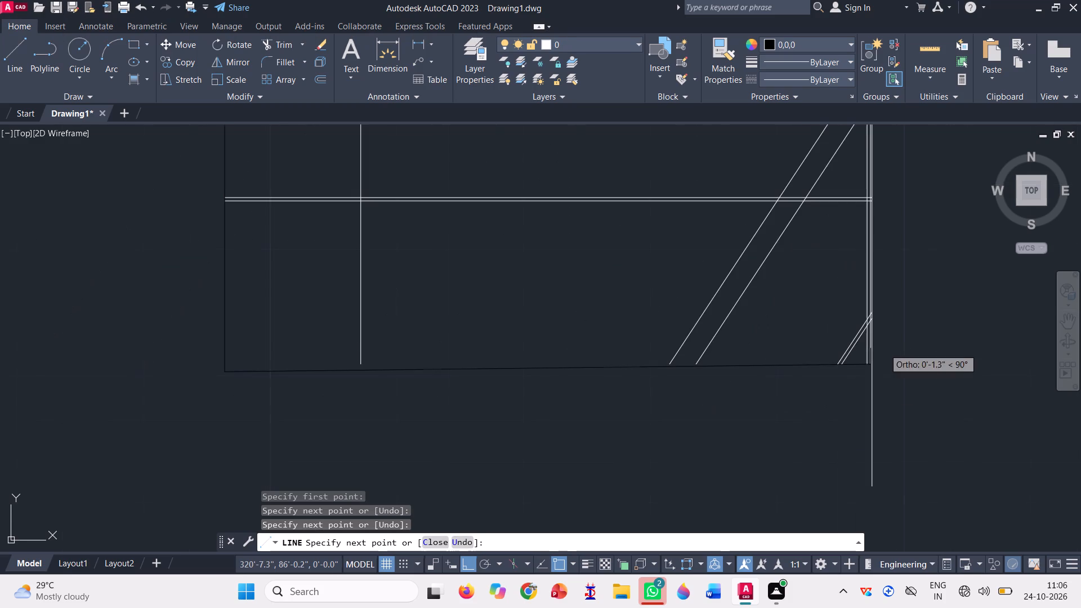
{"action": "scroll", "coordinate": [224, 363], "scroll_direction": "up", "scroll_amount": 2}
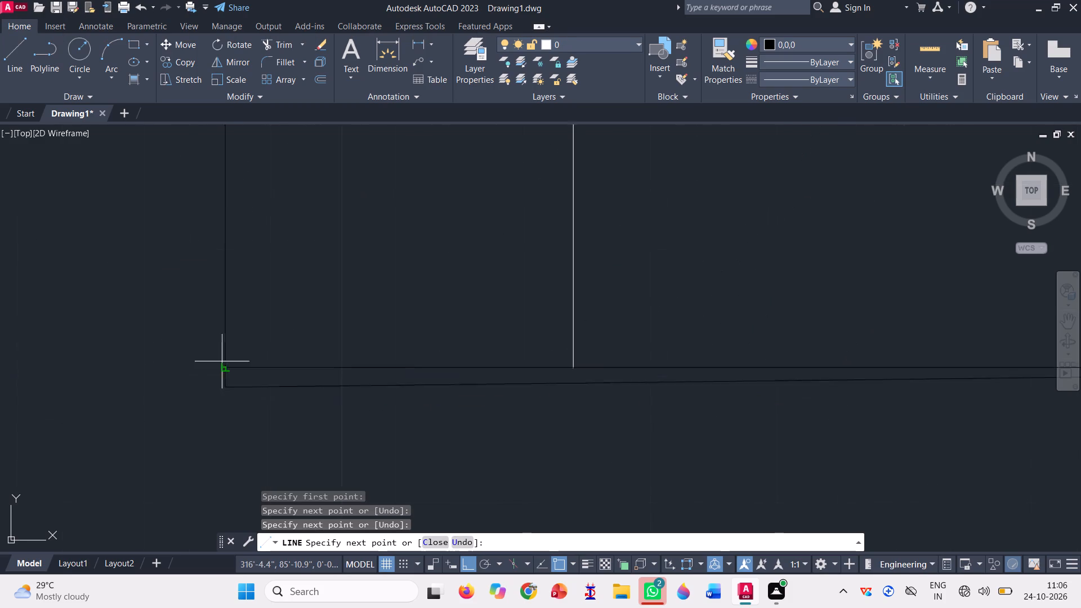
{"action": "scroll", "coordinate": [222, 361], "scroll_direction": "up", "scroll_amount": 1}
{"action": "left_click", "coordinate": [223, 376]}
{"action": "key", "text": "space"}
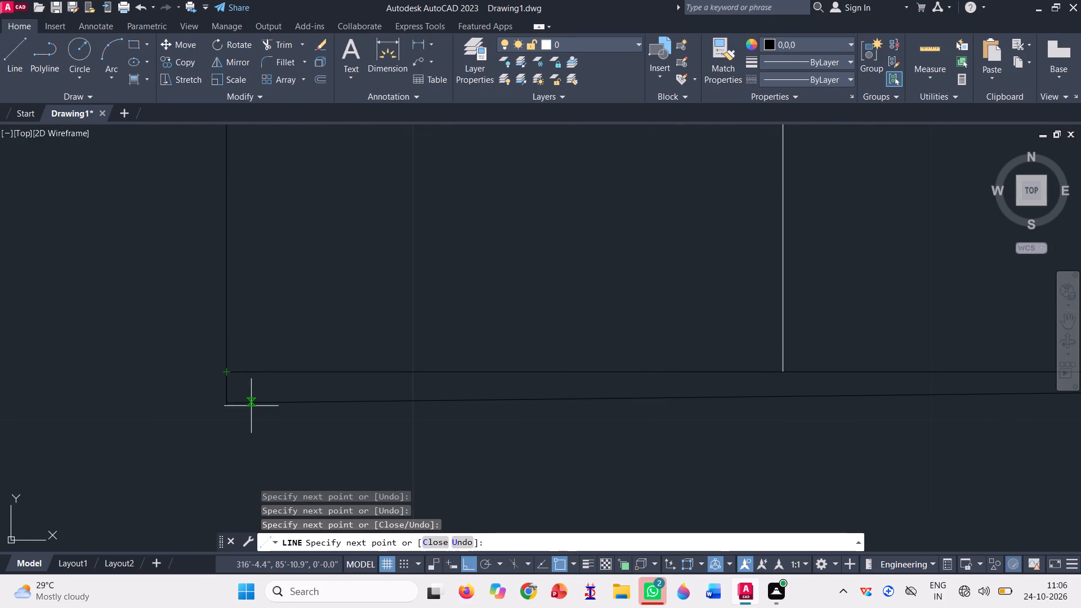
Trim the slanted base line and the vertical stub below the level base line at the copied railing's lower left corner.
{"action": "left_click", "coordinate": [276, 44]}
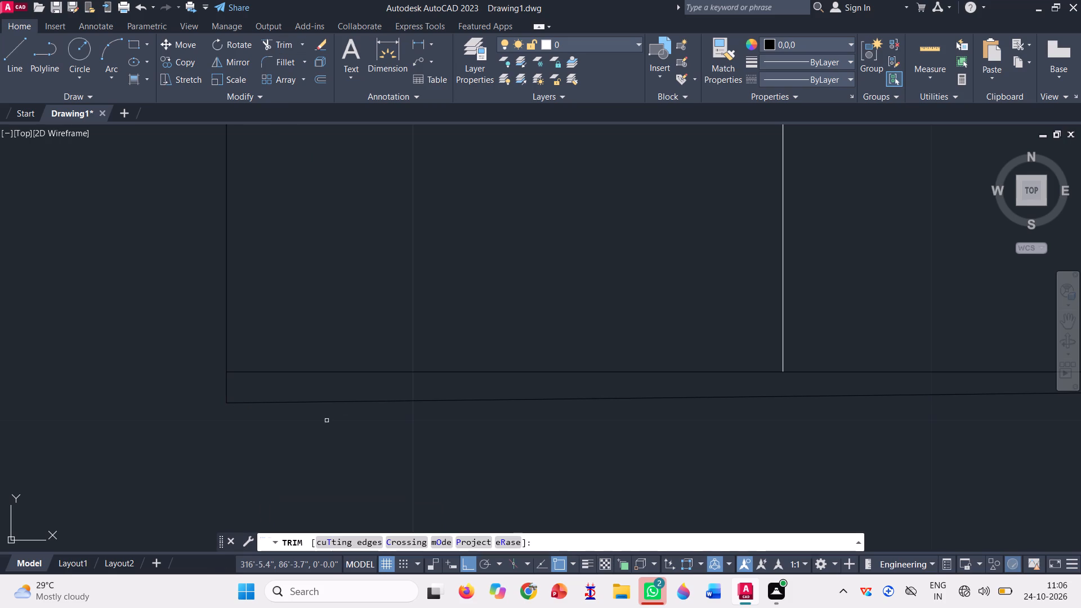
{"action": "left_click", "coordinate": [236, 392]}
{"action": "left_click", "coordinate": [300, 457]}
{"action": "left_click", "coordinate": [245, 410]}
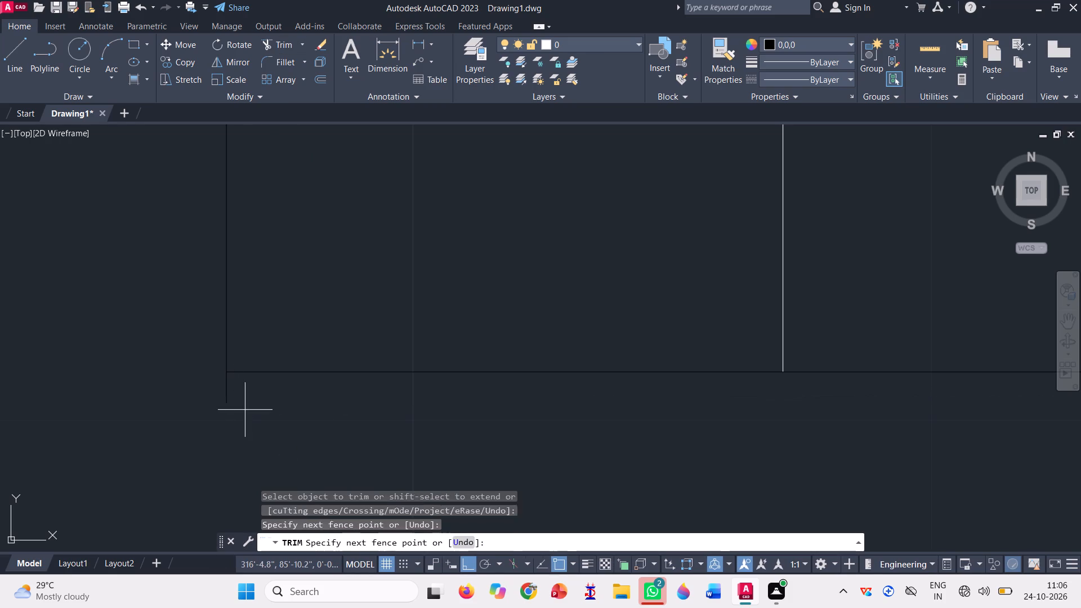
{"action": "left_click", "coordinate": [189, 382]}
{"action": "scroll", "coordinate": [306, 431], "scroll_direction": "down", "scroll_amount": 4}
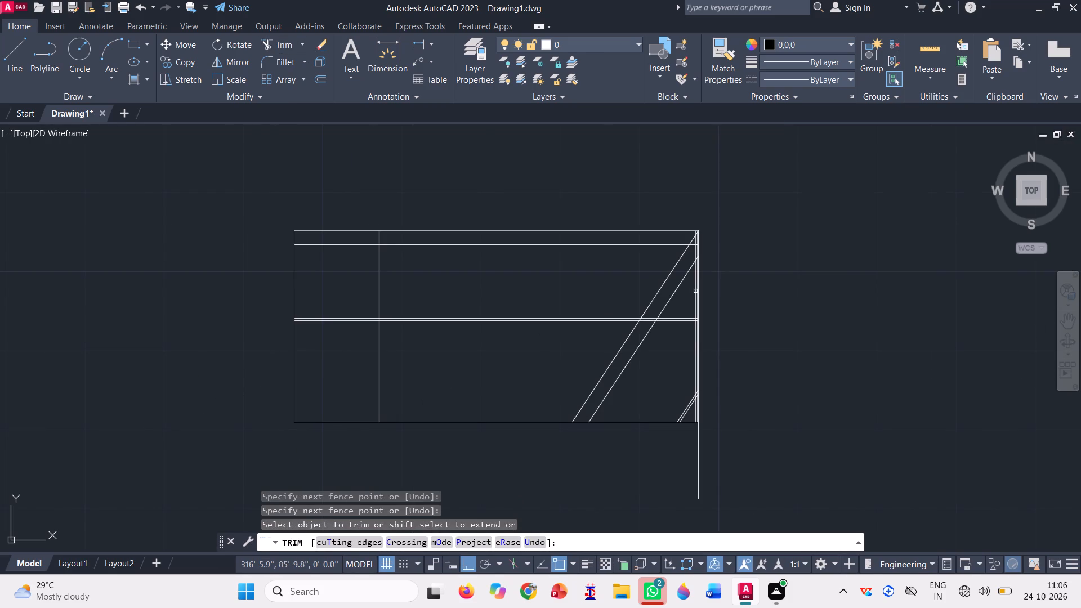
{"action": "key", "text": "Escape"}
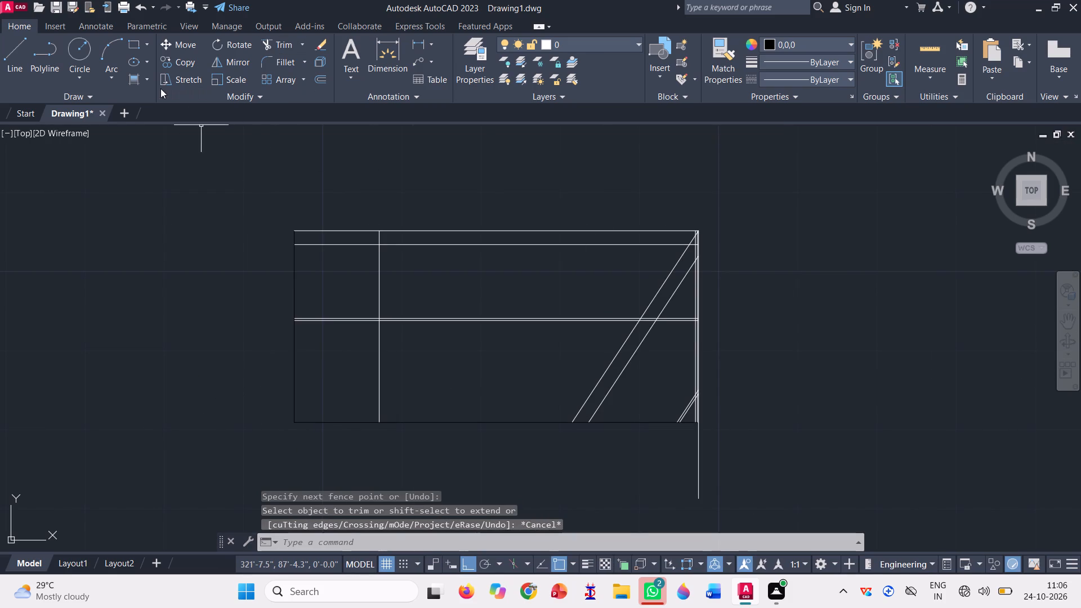
Fill the copied railing's top rail, from the tower side through its crossing with the end post, with a black 0,0,0 linear gradient.
{"action": "left_click", "coordinate": [131, 79]}
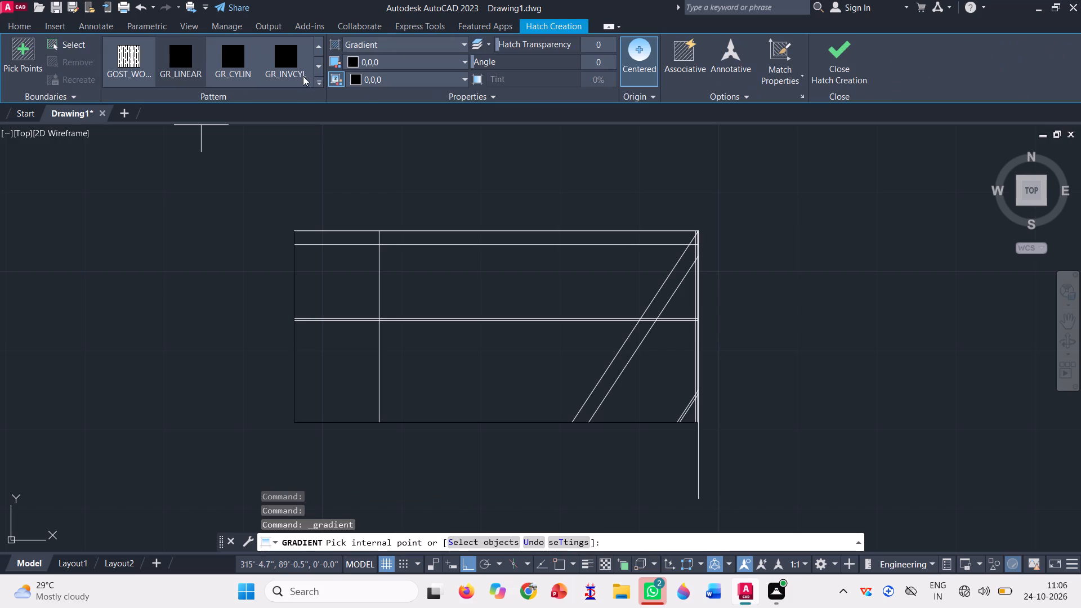
{"action": "left_click", "coordinate": [354, 241]}
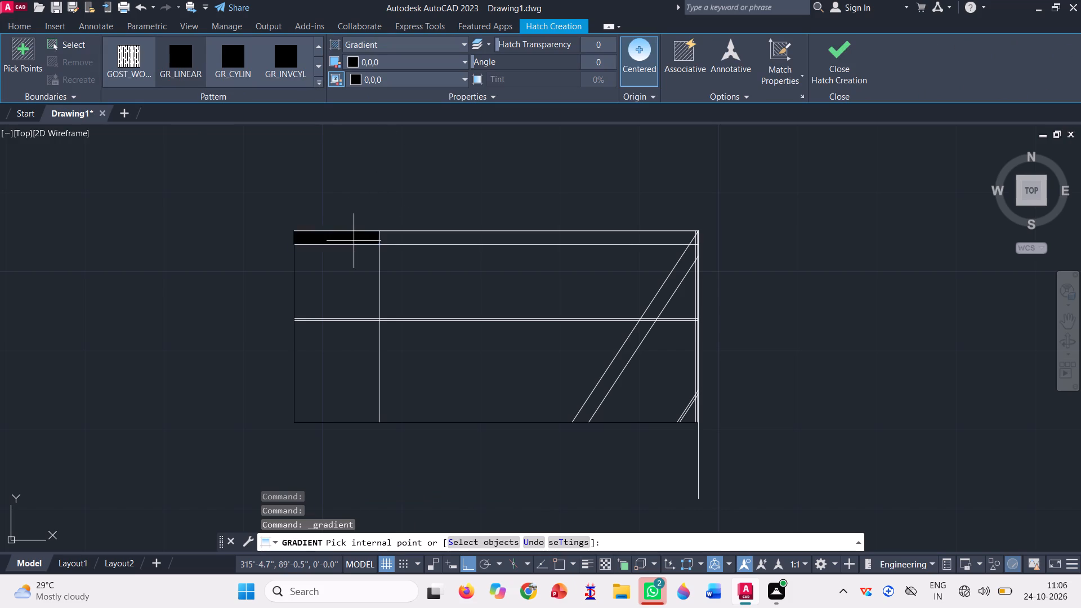
{"action": "left_click", "coordinate": [425, 237]}
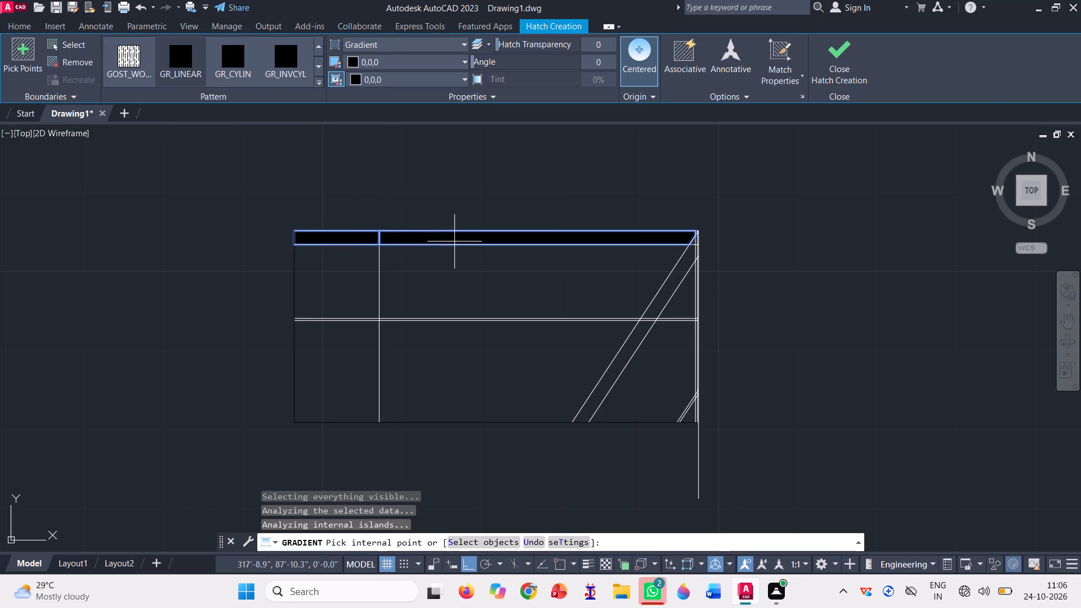
{"action": "scroll", "coordinate": [721, 236], "scroll_direction": "up", "scroll_amount": 4}
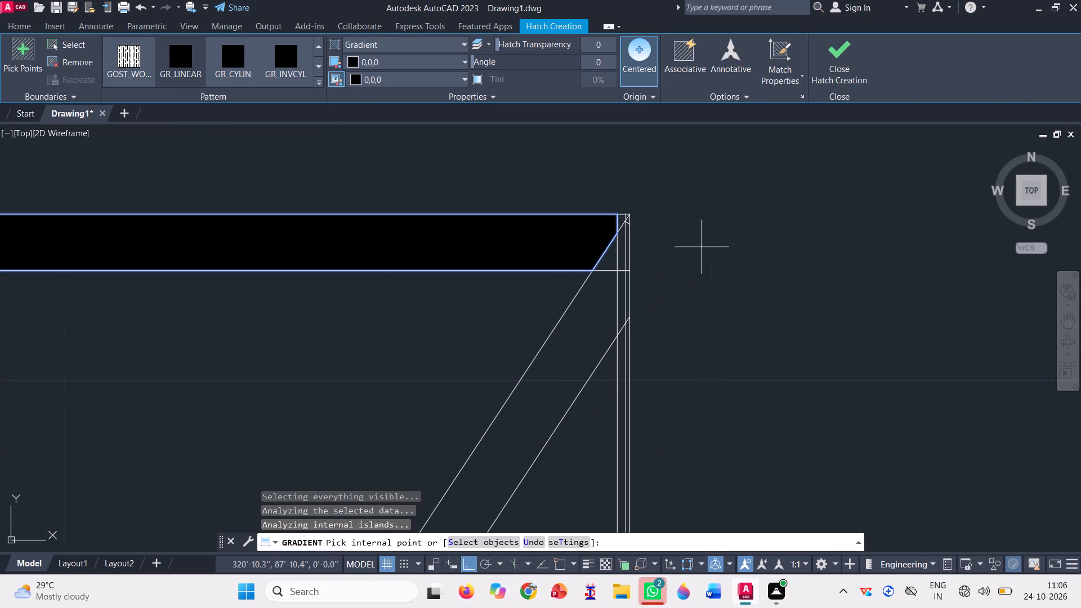
{"action": "scroll", "coordinate": [612, 235], "scroll_direction": "up", "scroll_amount": 3}
{"action": "left_click", "coordinate": [660, 169]}
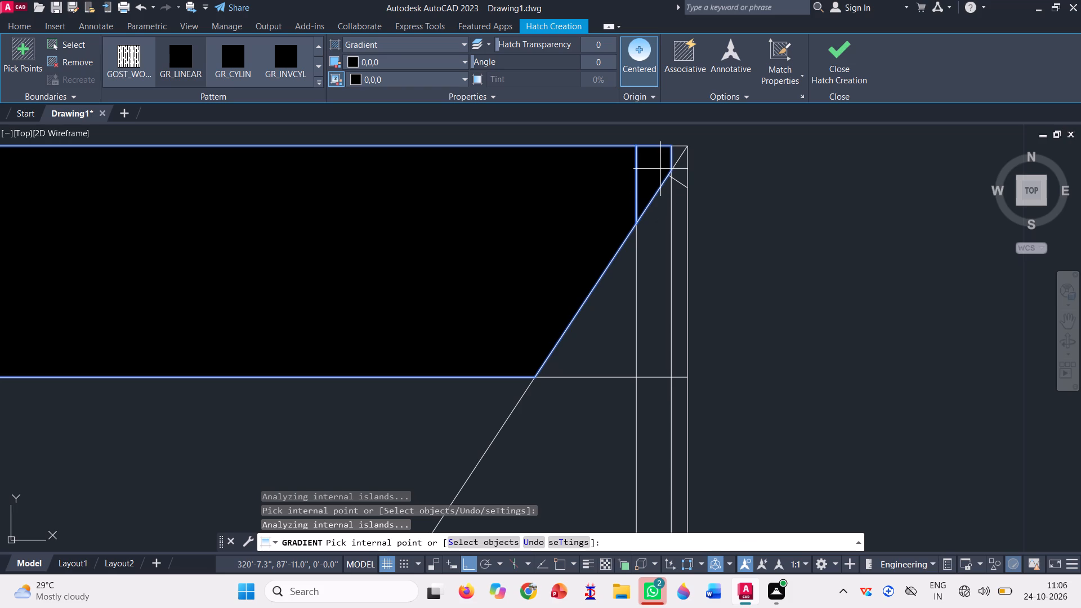
{"action": "left_click", "coordinate": [653, 230]}
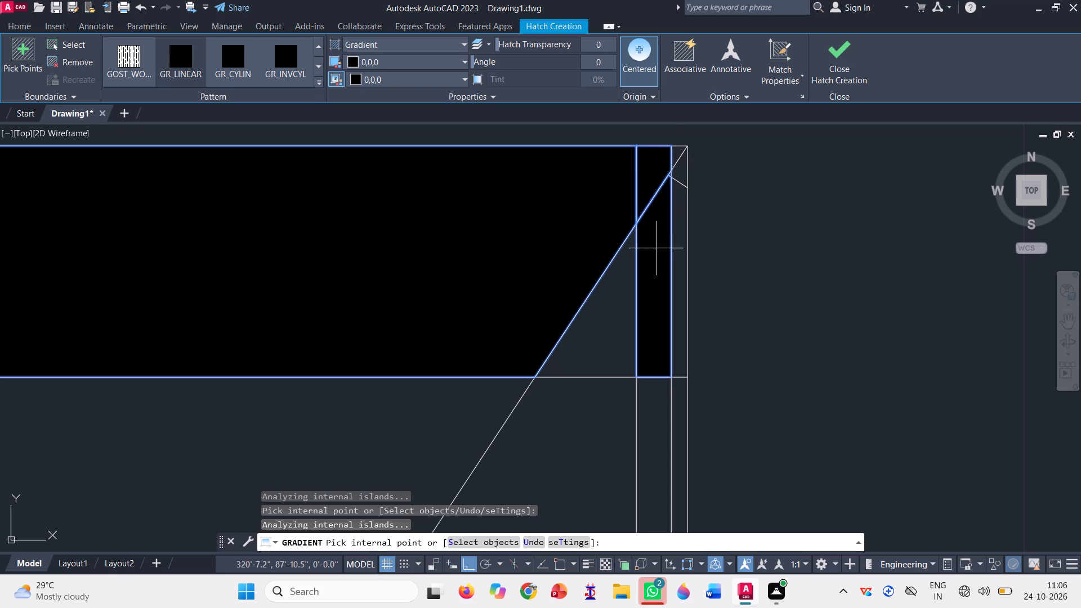
{"action": "left_click", "coordinate": [598, 311]}
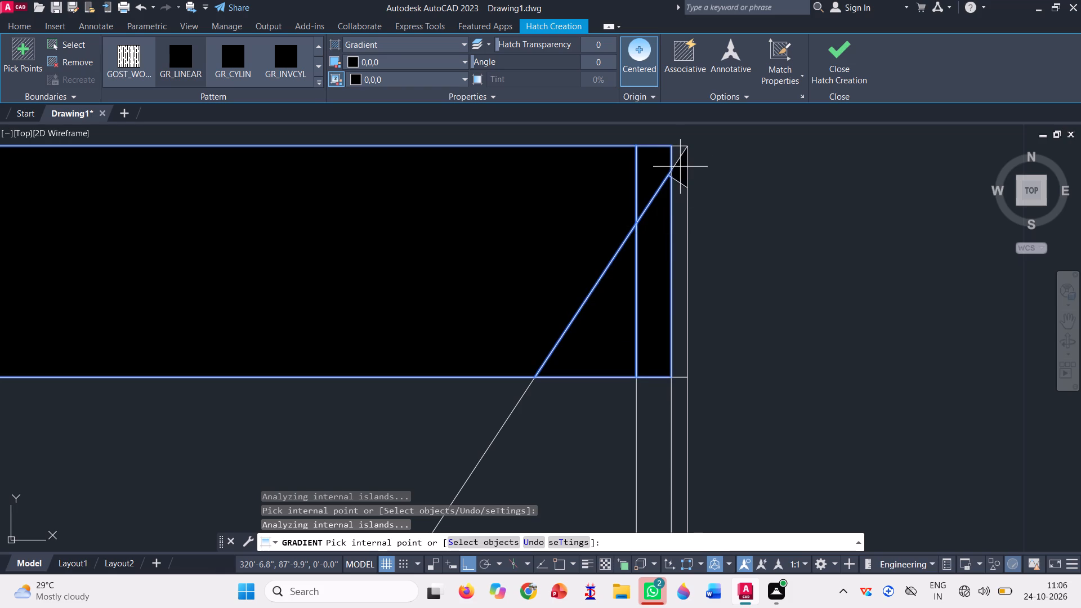
{"action": "left_click", "coordinate": [680, 166]}
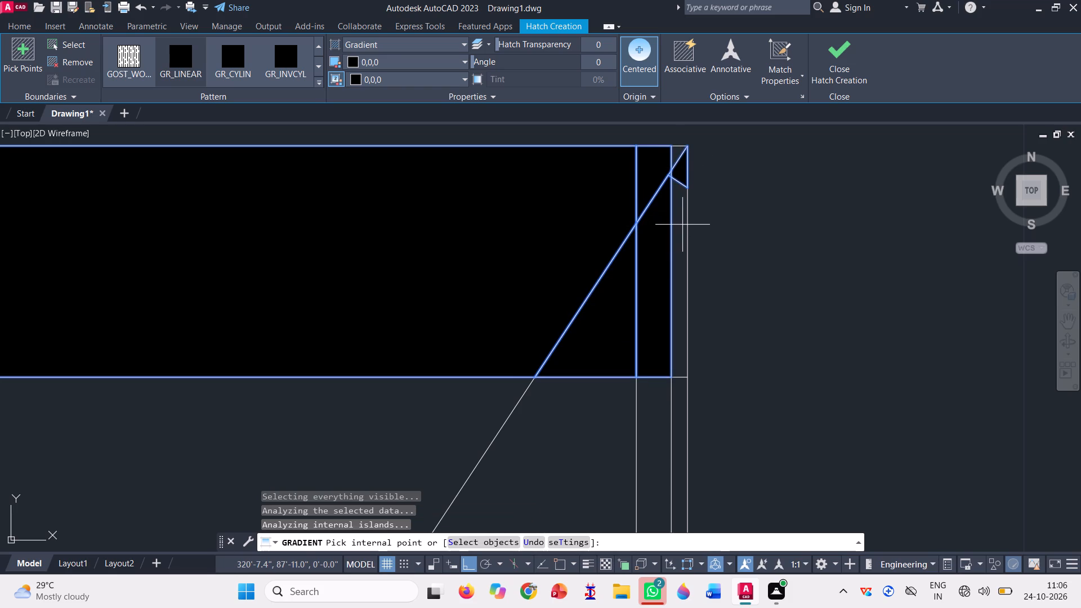
{"action": "left_click", "coordinate": [681, 223]}
Fill the end post strips just below the top rail and the remaining slivers at the railing's upper outer corner in black.
{"action": "scroll", "coordinate": [681, 223], "scroll_direction": "down", "scroll_amount": 4}
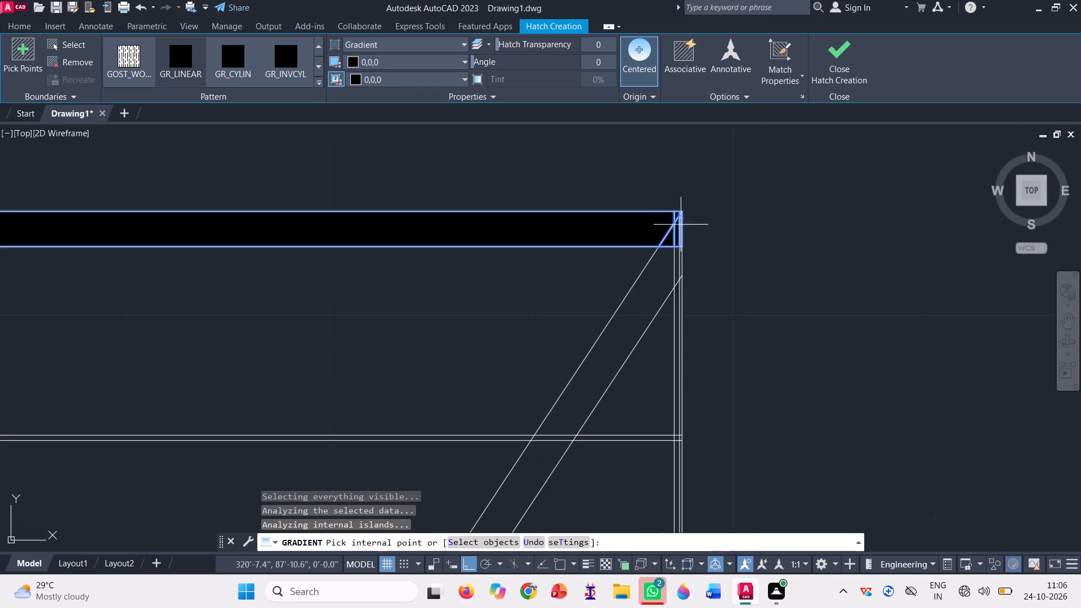
{"action": "scroll", "coordinate": [675, 268], "scroll_direction": "up", "scroll_amount": 3}
{"action": "left_click", "coordinate": [687, 229]}
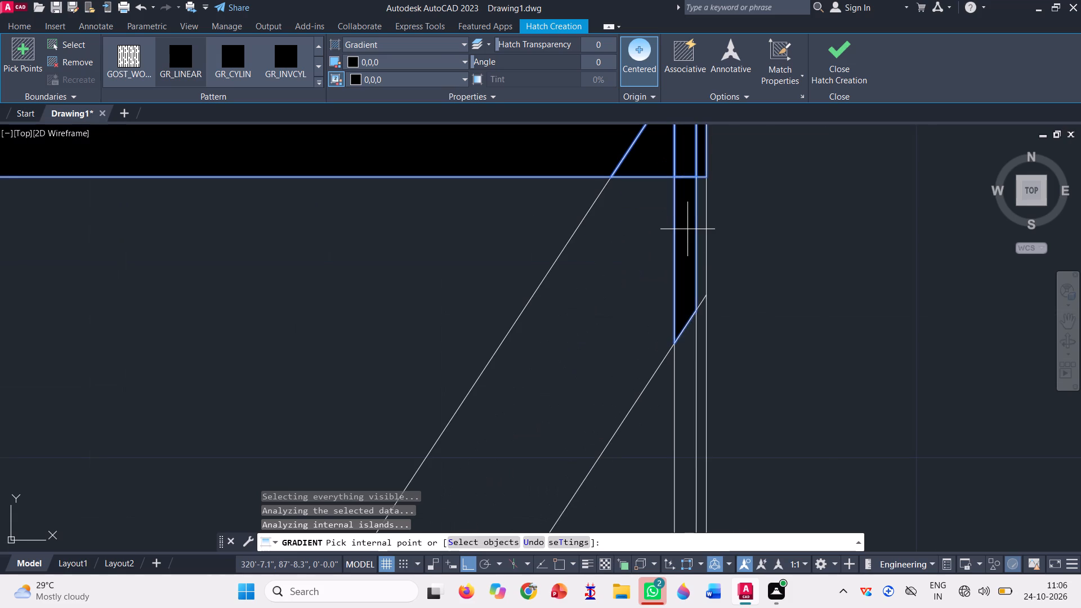
{"action": "left_click", "coordinate": [705, 242]}
{"action": "scroll", "coordinate": [650, 348], "scroll_direction": "down", "scroll_amount": 2}
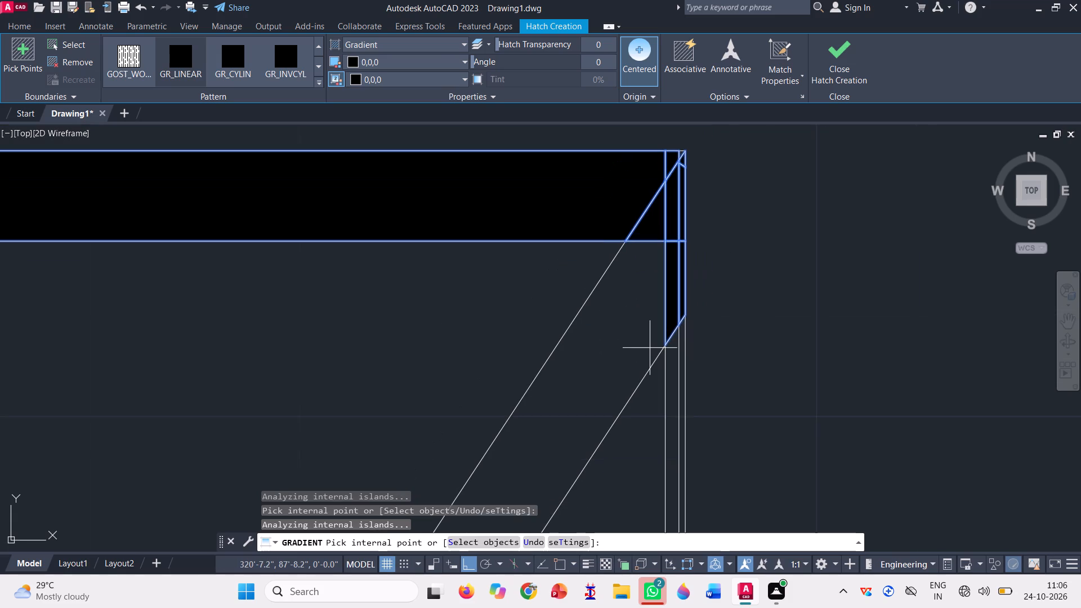
{"action": "scroll", "coordinate": [695, 149], "scroll_direction": "up", "scroll_amount": 6}
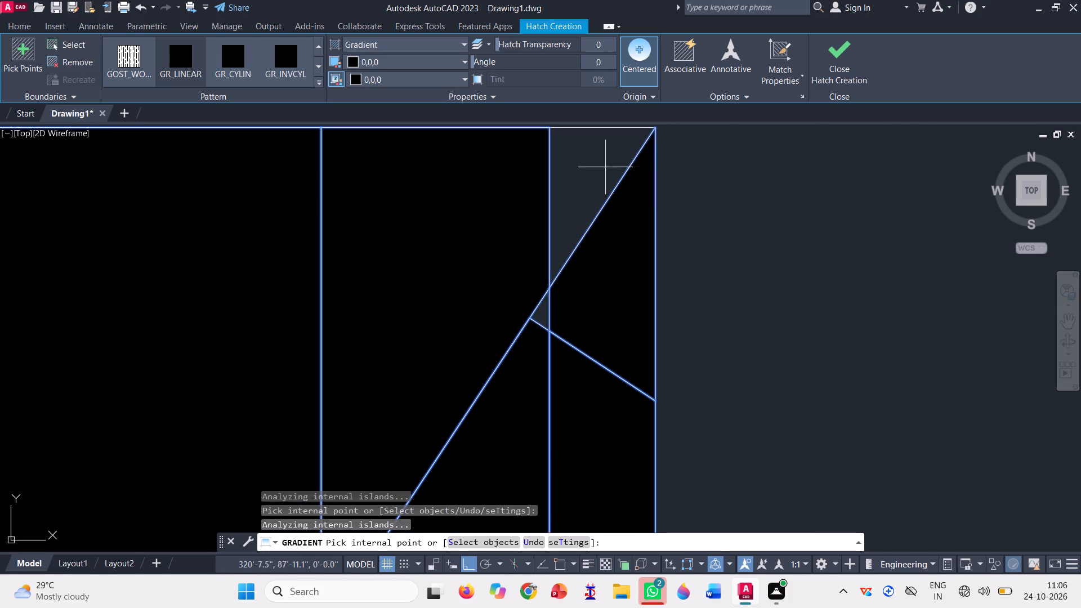
{"action": "left_click", "coordinate": [595, 167]}
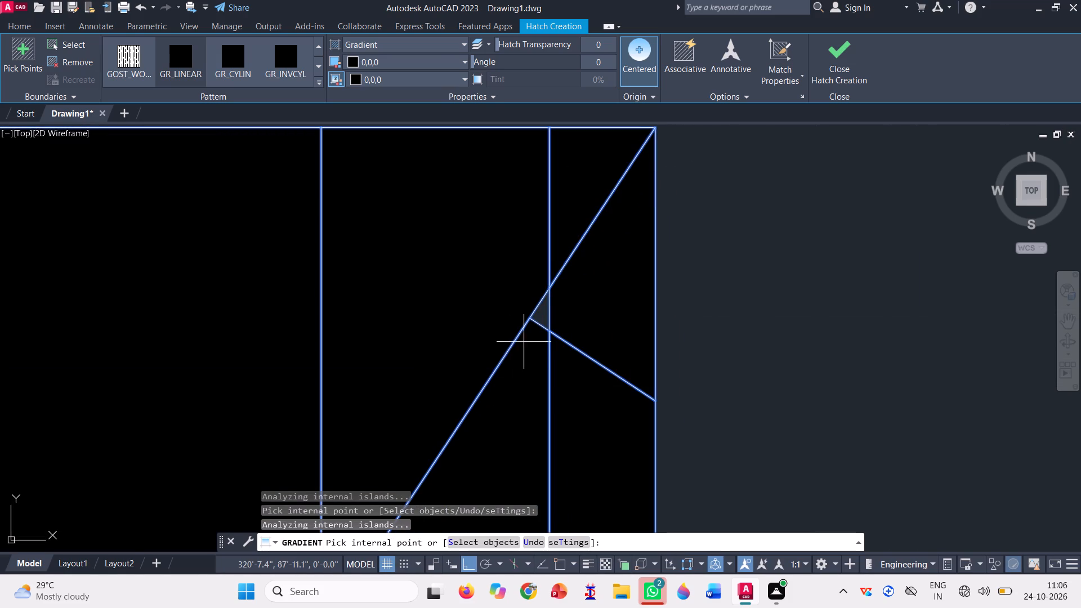
{"action": "scroll", "coordinate": [540, 306], "scroll_direction": "up", "scroll_amount": 4}
{"action": "left_click", "coordinate": [550, 351]}
{"action": "scroll", "coordinate": [548, 248], "scroll_direction": "down", "scroll_amount": 11}
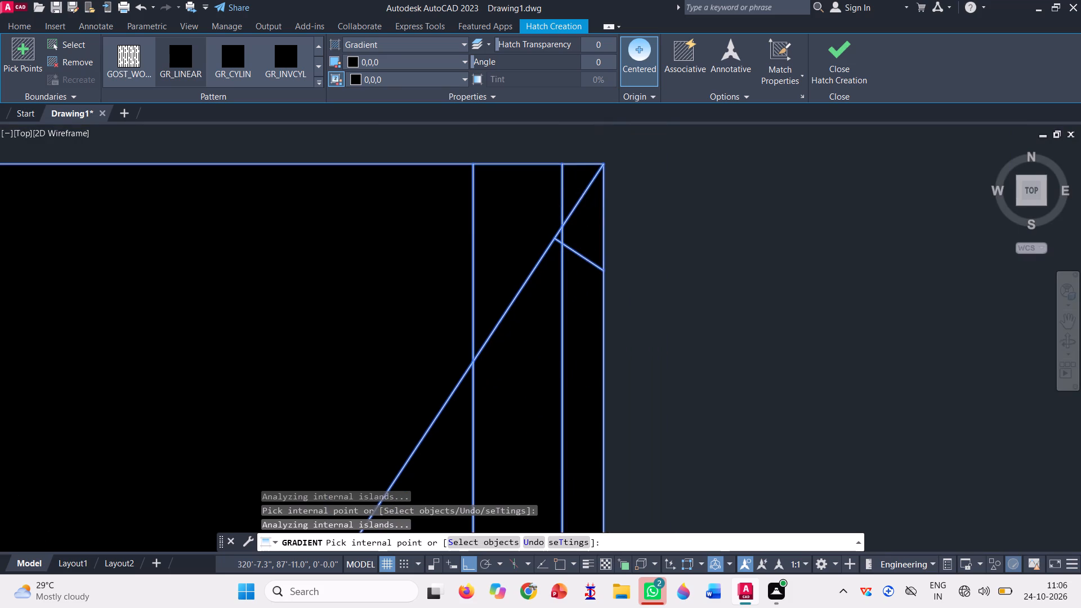
Fill the copied railing's long diagonal brace in black from the top rail down to the middle rail.
{"action": "scroll", "coordinate": [588, 194], "scroll_direction": "down", "scroll_amount": 2}
{"action": "scroll", "coordinate": [581, 260], "scroll_direction": "down", "scroll_amount": 3}
{"action": "left_click", "coordinate": [543, 355]}
{"action": "scroll", "coordinate": [591, 238], "scroll_direction": "down", "scroll_amount": 1}
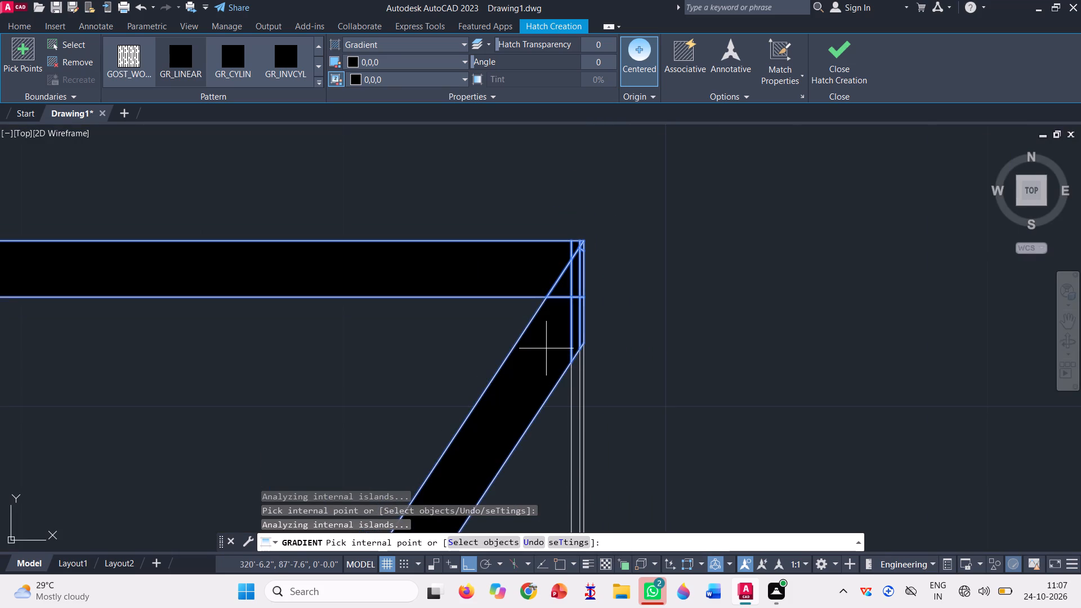
{"action": "scroll", "coordinate": [591, 238], "scroll_direction": "down", "scroll_amount": 4}
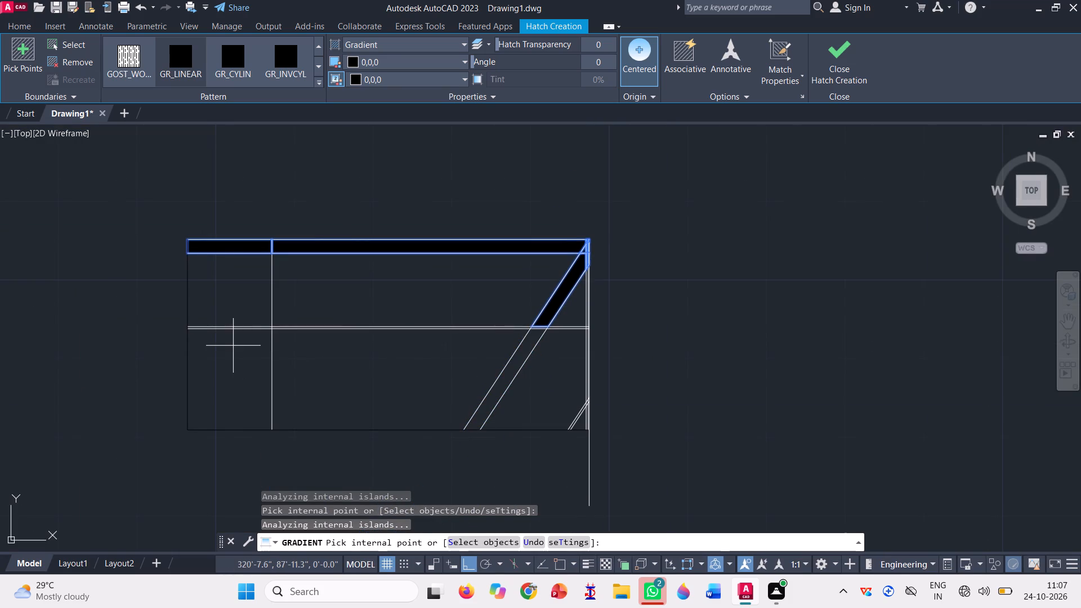
Fill the copied railing's thin middle rail in black from the tower side to the diagonal brace and finish the gradient fill.
{"action": "scroll", "coordinate": [209, 327], "scroll_direction": "up", "scroll_amount": 6}
{"action": "left_click", "coordinate": [215, 325]}
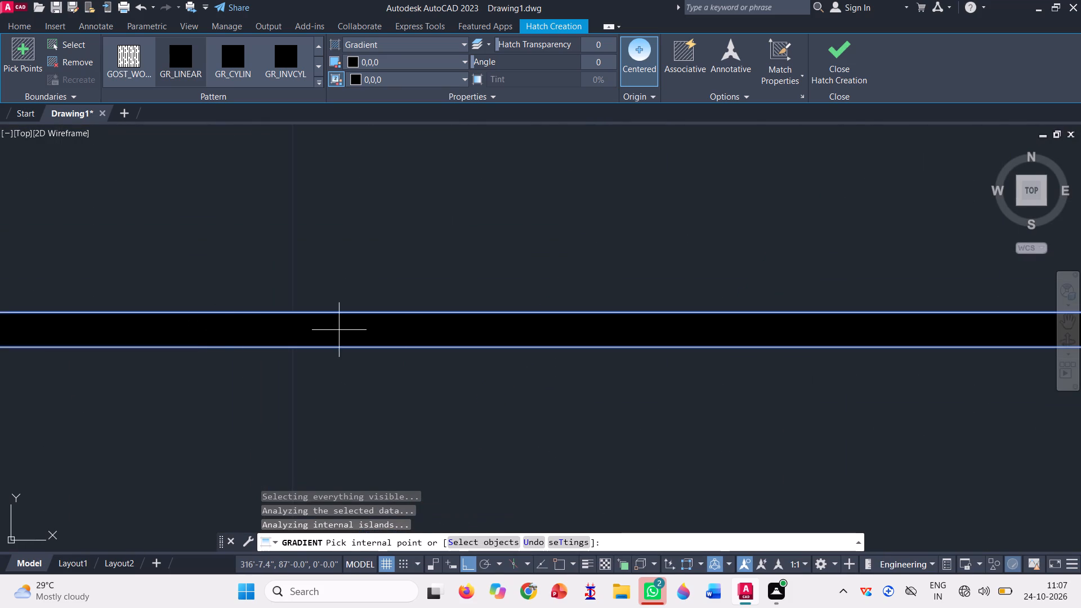
{"action": "scroll", "coordinate": [405, 319], "scroll_direction": "down", "scroll_amount": 6}
{"action": "scroll", "coordinate": [637, 316], "scroll_direction": "up", "scroll_amount": 2}
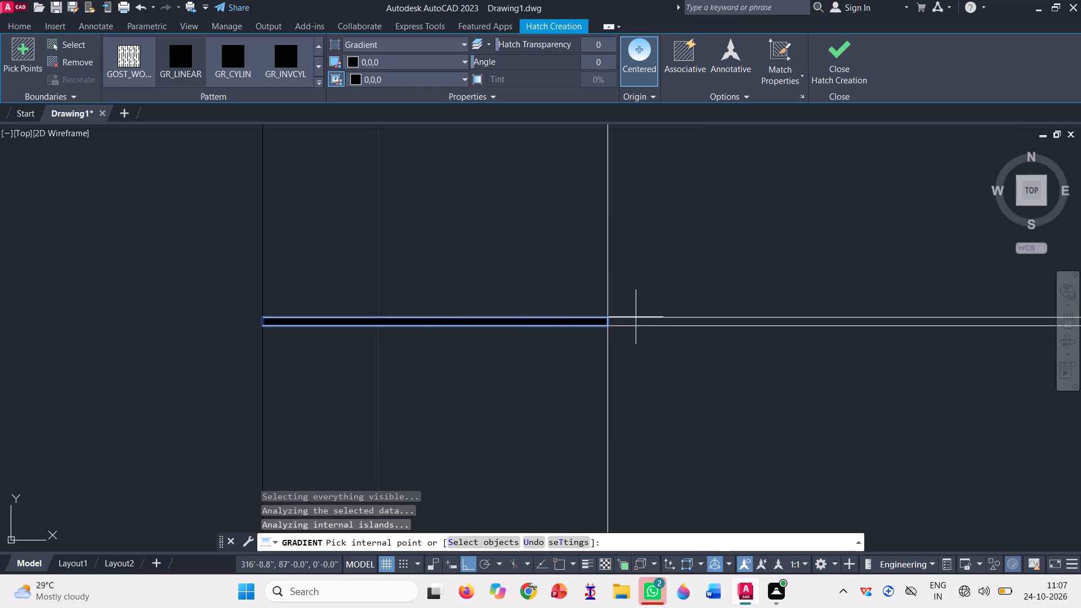
{"action": "scroll", "coordinate": [637, 316], "scroll_direction": "up", "scroll_amount": 2}
{"action": "left_click", "coordinate": [627, 324]}
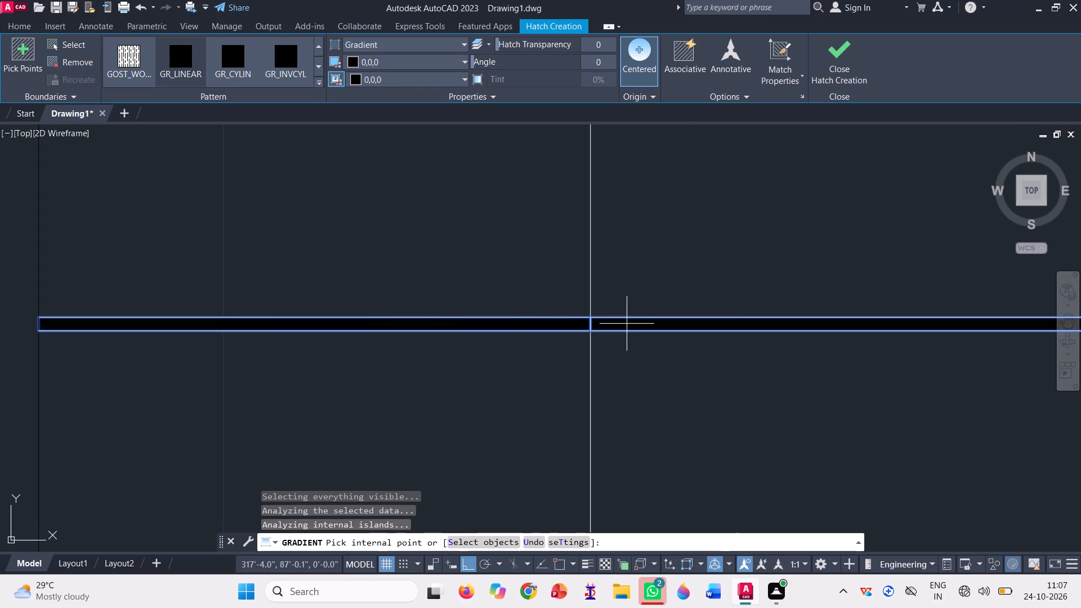
{"action": "scroll", "coordinate": [542, 315], "scroll_direction": "down", "scroll_amount": 3}
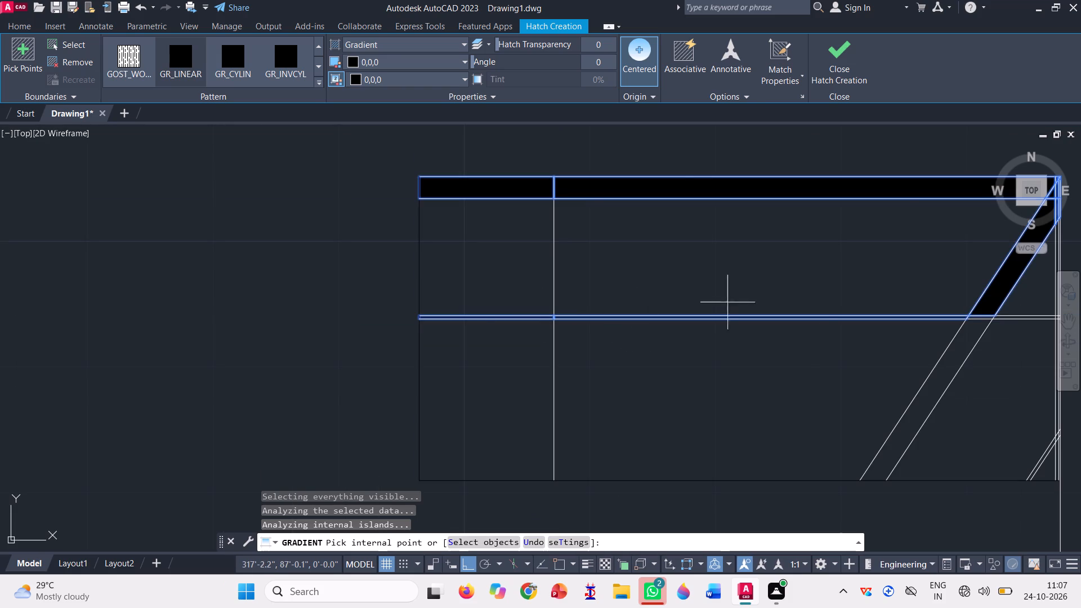
{"action": "scroll", "coordinate": [602, 334], "scroll_direction": "down", "scroll_amount": 1}
{"action": "scroll", "coordinate": [546, 265], "scroll_direction": "up", "scroll_amount": 3}
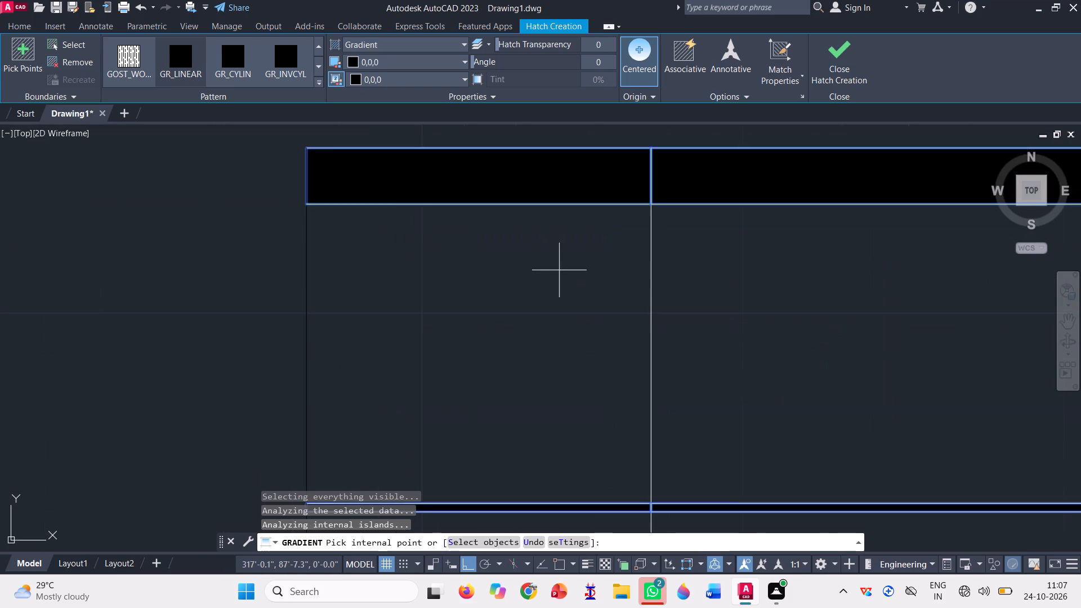
{"action": "scroll", "coordinate": [656, 266], "scroll_direction": "up", "scroll_amount": 3}
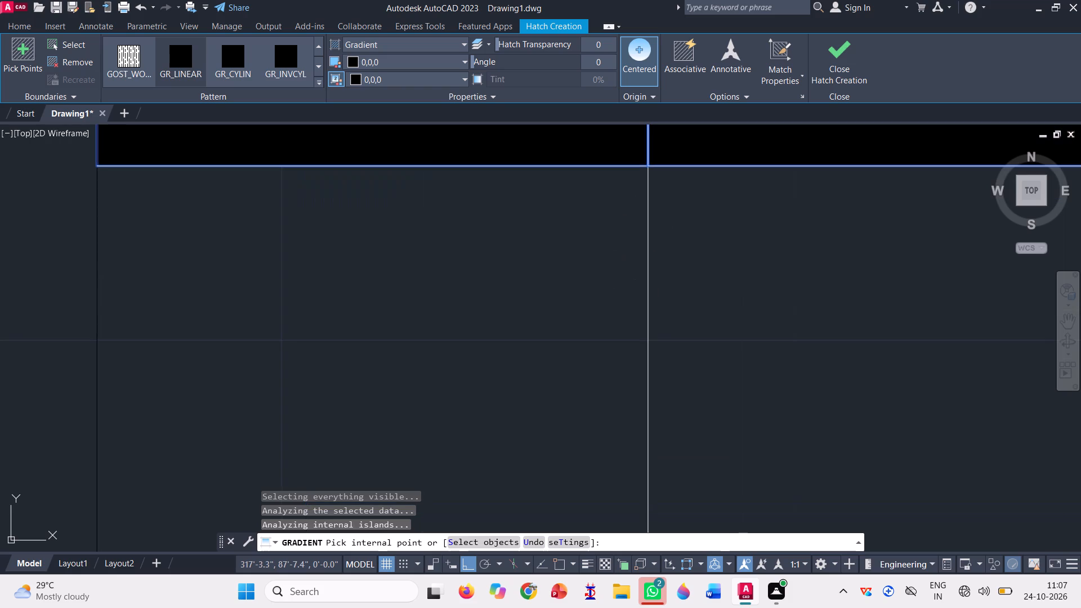
{"action": "scroll", "coordinate": [503, 278], "scroll_direction": "down", "scroll_amount": 2}
{"action": "scroll", "coordinate": [570, 286], "scroll_direction": "up", "scroll_amount": 3}
{"action": "scroll", "coordinate": [529, 309], "scroll_direction": "up", "scroll_amount": 3}
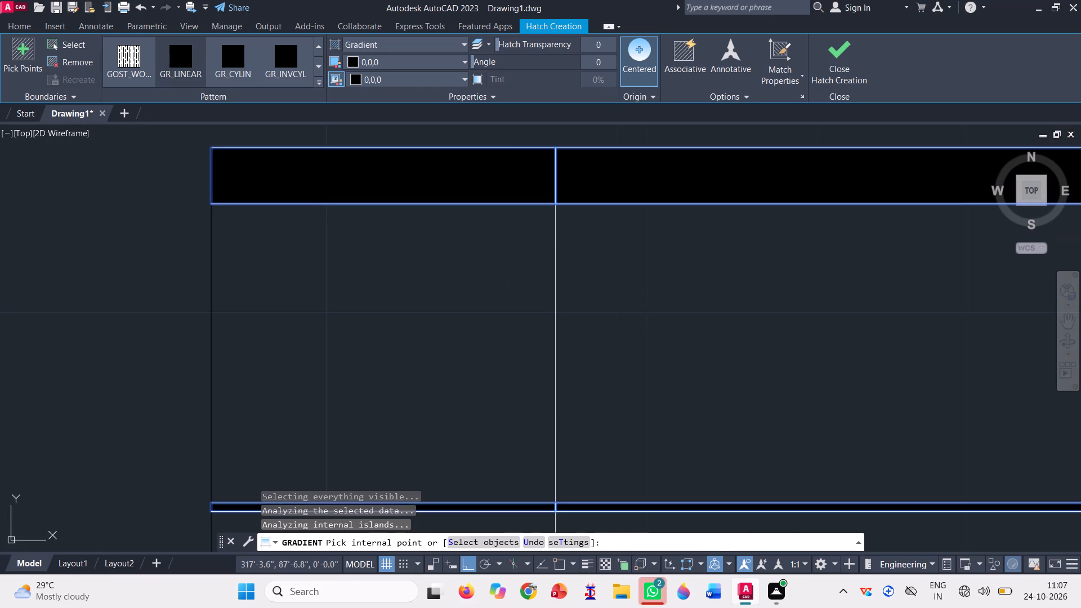
{"action": "scroll", "coordinate": [529, 308], "scroll_direction": "up", "scroll_amount": 1}
{"action": "scroll", "coordinate": [605, 309], "scroll_direction": "up", "scroll_amount": 2}
{"action": "scroll", "coordinate": [550, 323], "scroll_direction": "down", "scroll_amount": 12}
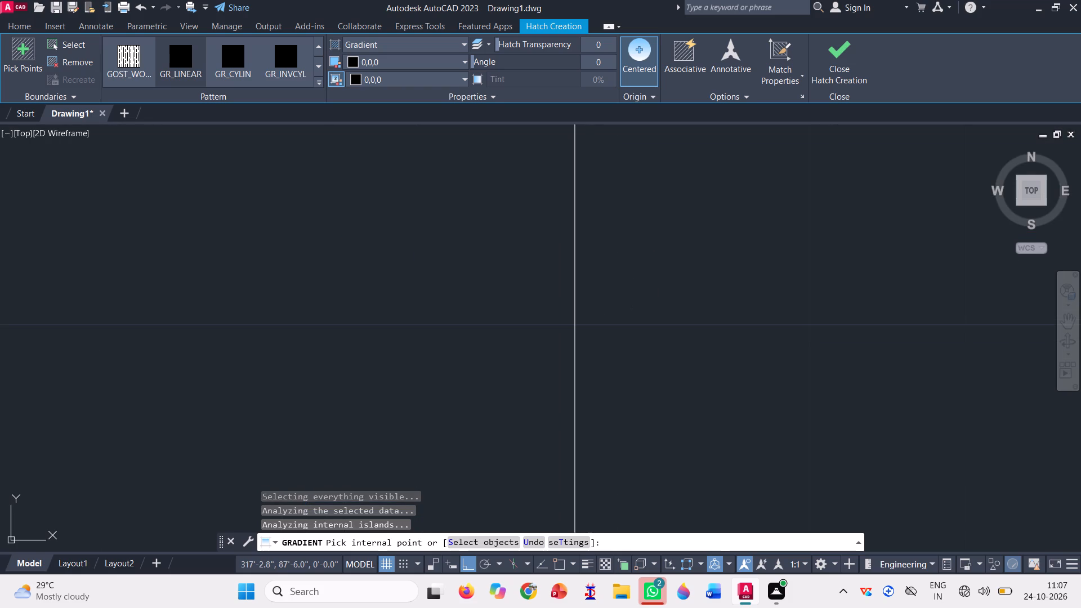
{"action": "scroll", "coordinate": [550, 323], "scroll_direction": "down", "scroll_amount": 11}
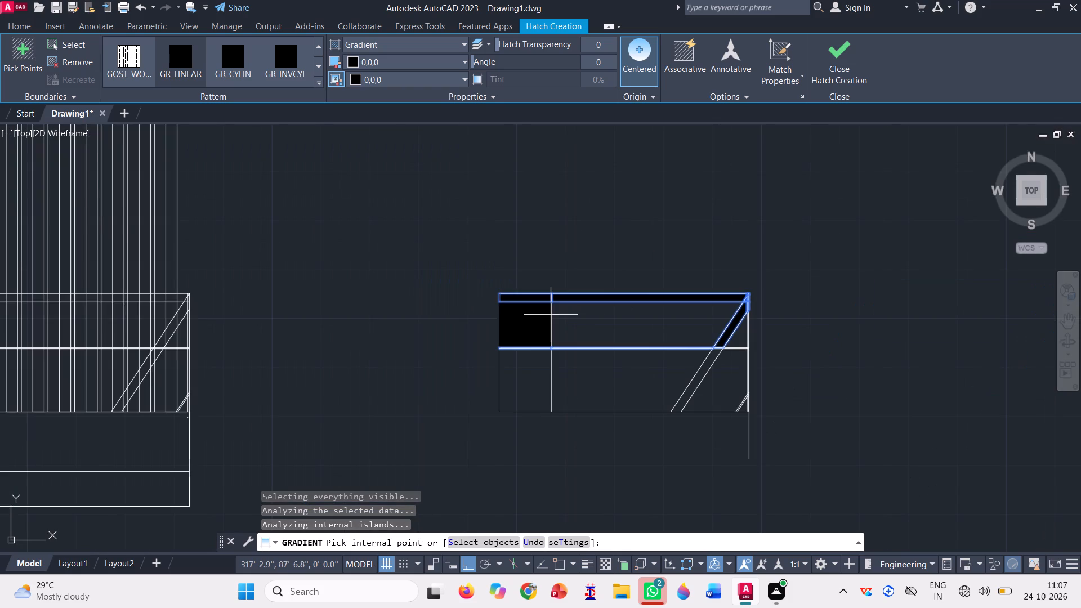
{"action": "scroll", "coordinate": [569, 320], "scroll_direction": "down", "scroll_amount": 2}
{"action": "scroll", "coordinate": [613, 327], "scroll_direction": "down", "scroll_amount": 1}
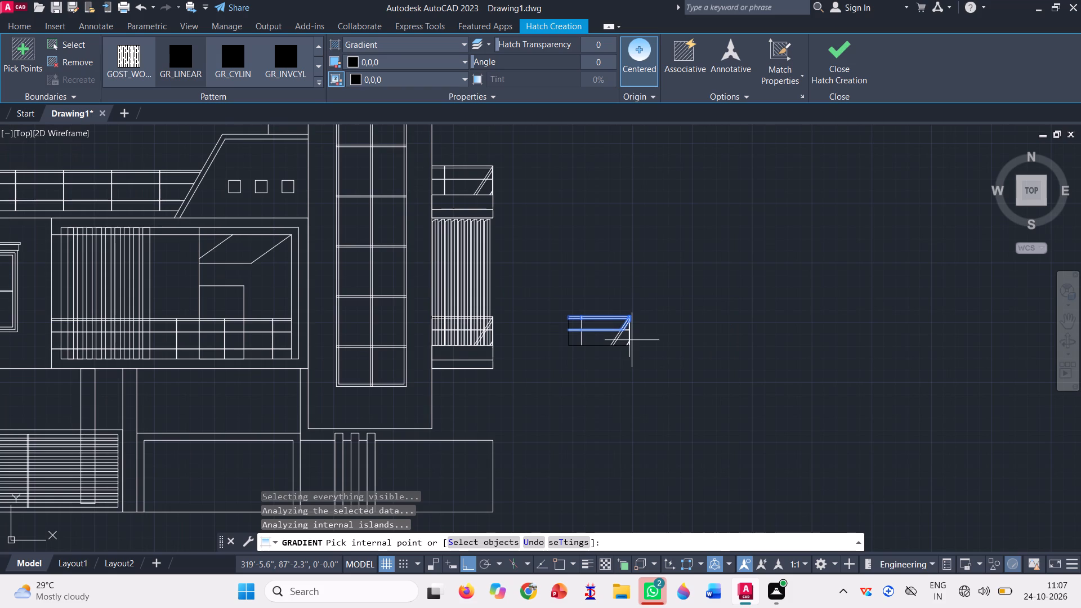
{"action": "scroll", "coordinate": [699, 363], "scroll_direction": "down", "scroll_amount": 3}
{"action": "scroll", "coordinate": [792, 371], "scroll_direction": "down", "scroll_amount": 1}
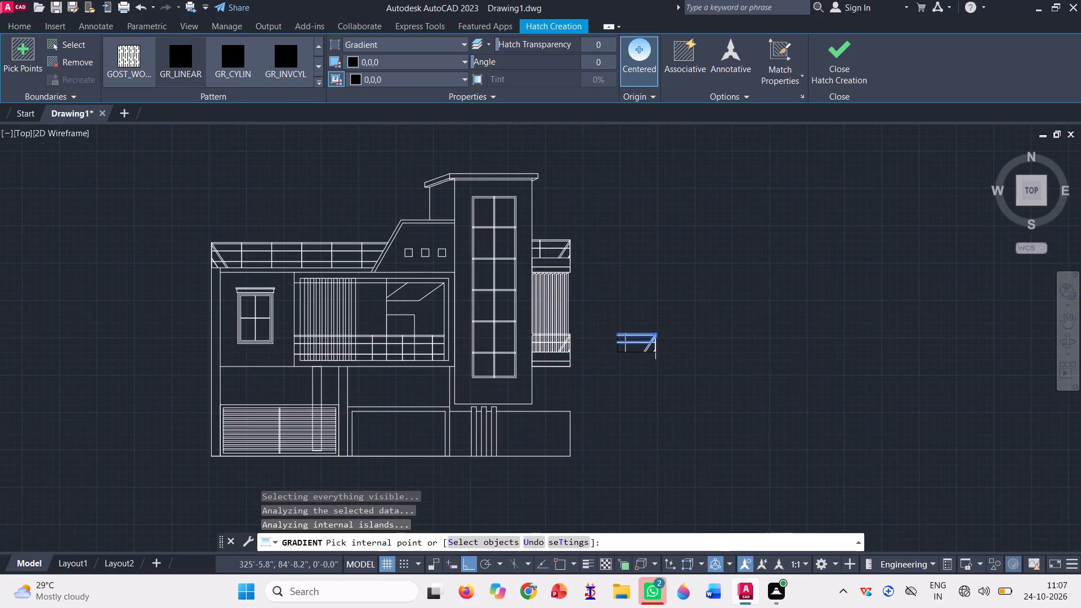
{"action": "scroll", "coordinate": [792, 371], "scroll_direction": "down", "scroll_amount": 1}
{"action": "key", "text": "Escape"}
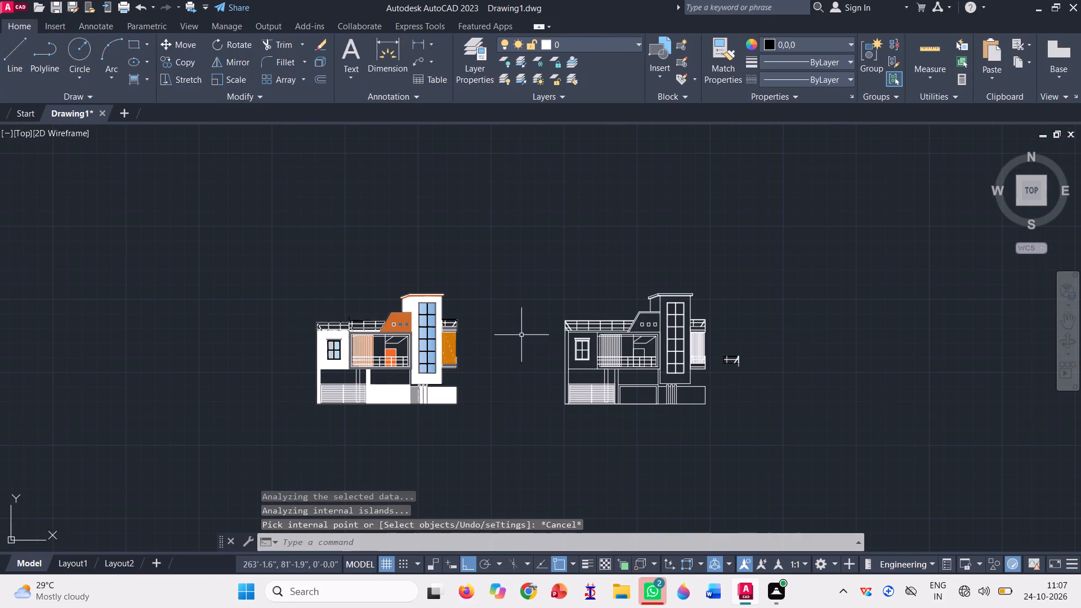
Examine the black railing fill on the coloured elevation's upper right balcony and compare it with the uncoloured elevation's railings.
{"action": "scroll", "coordinate": [453, 325], "scroll_direction": "up", "scroll_amount": 7}
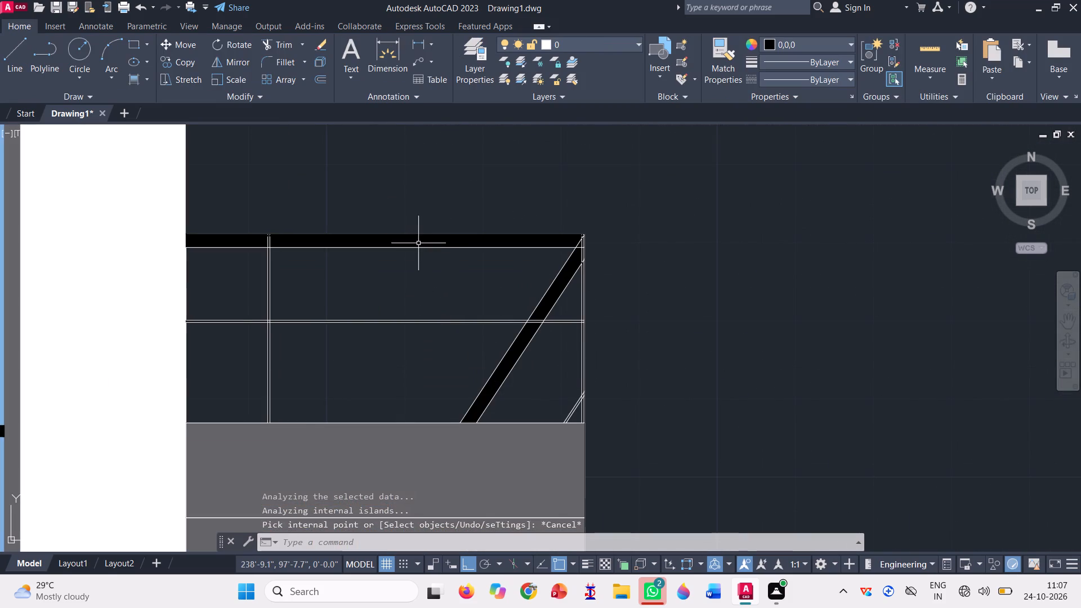
{"action": "left_click", "coordinate": [418, 244]}
{"action": "scroll", "coordinate": [693, 300], "scroll_direction": "down", "scroll_amount": 6}
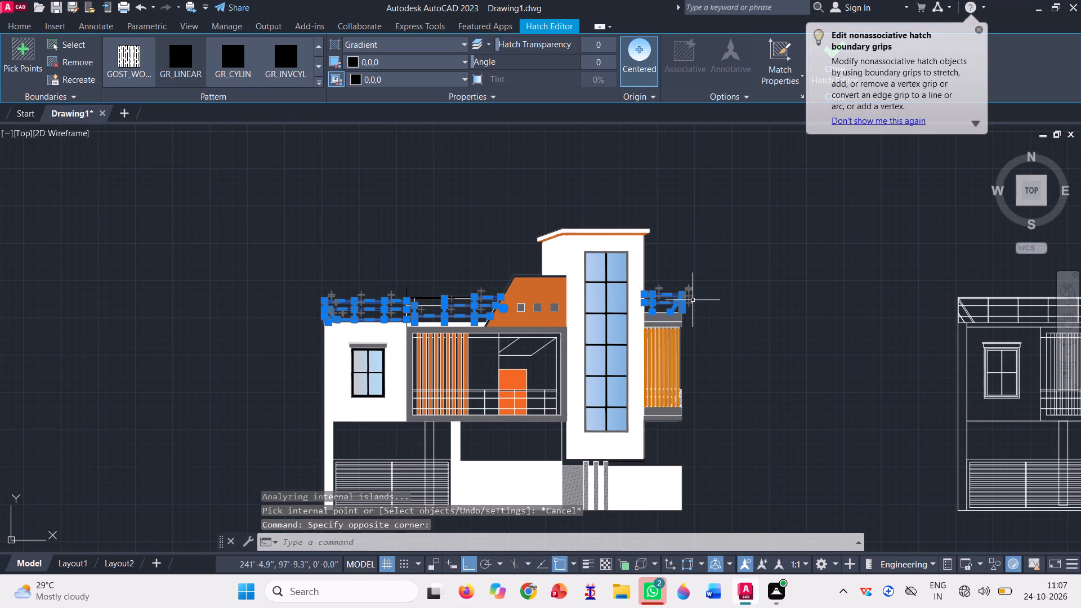
{"action": "key", "text": "Escape"}
{"action": "scroll", "coordinate": [245, 283], "scroll_direction": "down", "scroll_amount": 2}
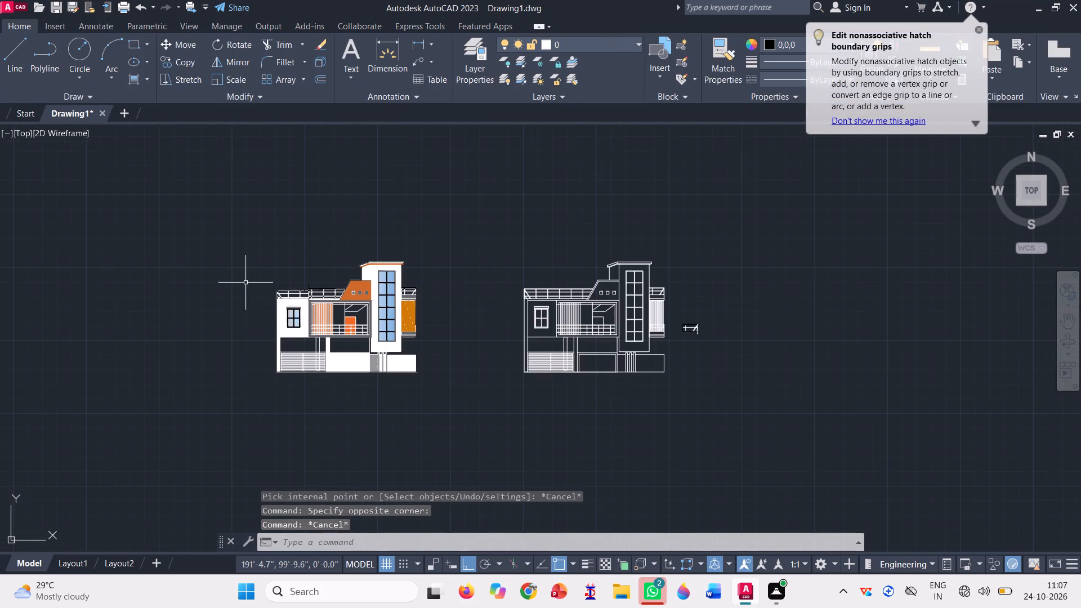
{"action": "scroll", "coordinate": [679, 320], "scroll_direction": "up", "scroll_amount": 3}
{"action": "scroll", "coordinate": [726, 348], "scroll_direction": "up", "scroll_amount": 2}
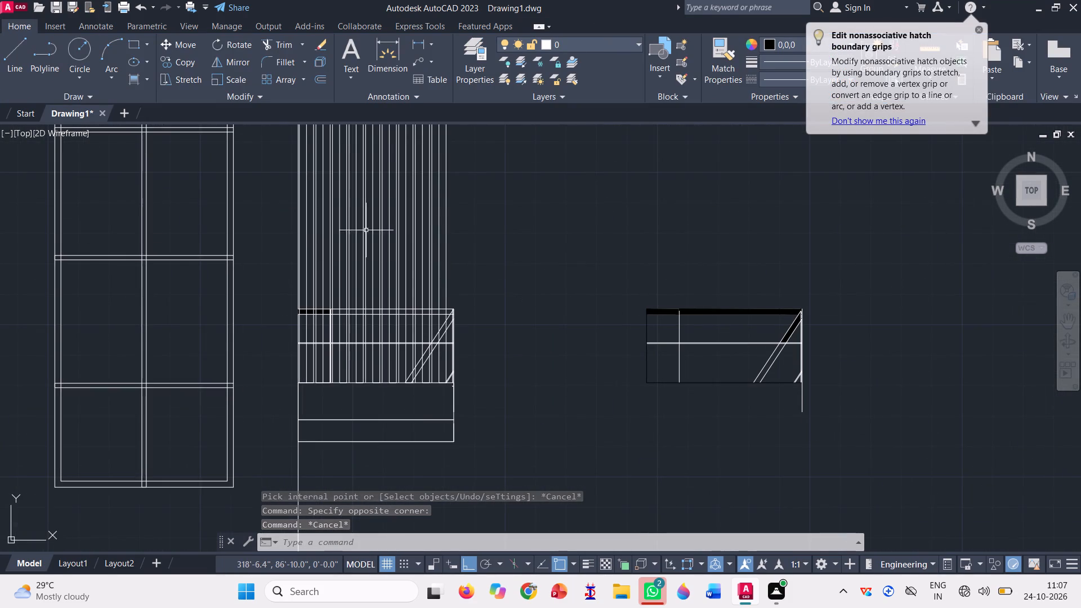
{"action": "scroll", "coordinate": [726, 346], "scroll_direction": "down", "scroll_amount": 2}
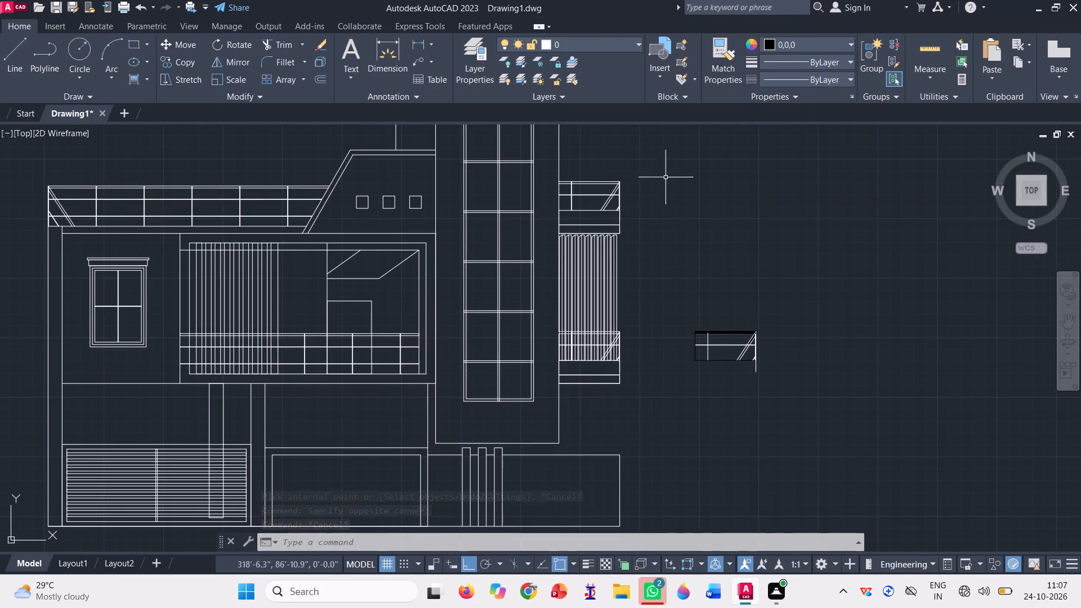
Fill the top rail of the uncoloured elevation's upper right balcony in black 0,0,0 gradient, starting between the tower and the intermediate post.
{"action": "scroll", "coordinate": [621, 126], "scroll_direction": "up", "scroll_amount": 3}
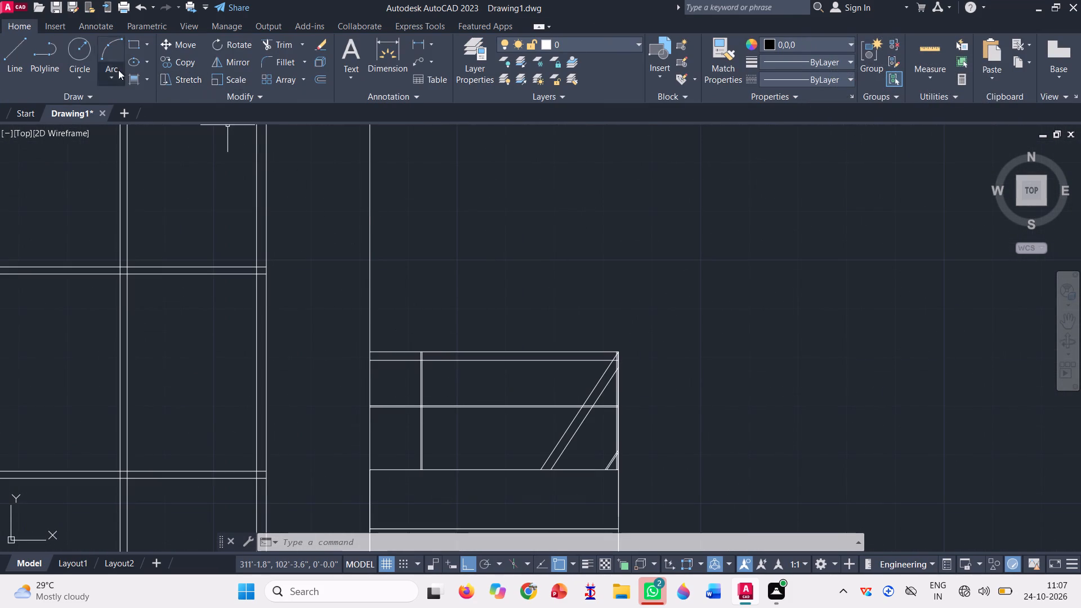
{"action": "left_click", "coordinate": [131, 78]}
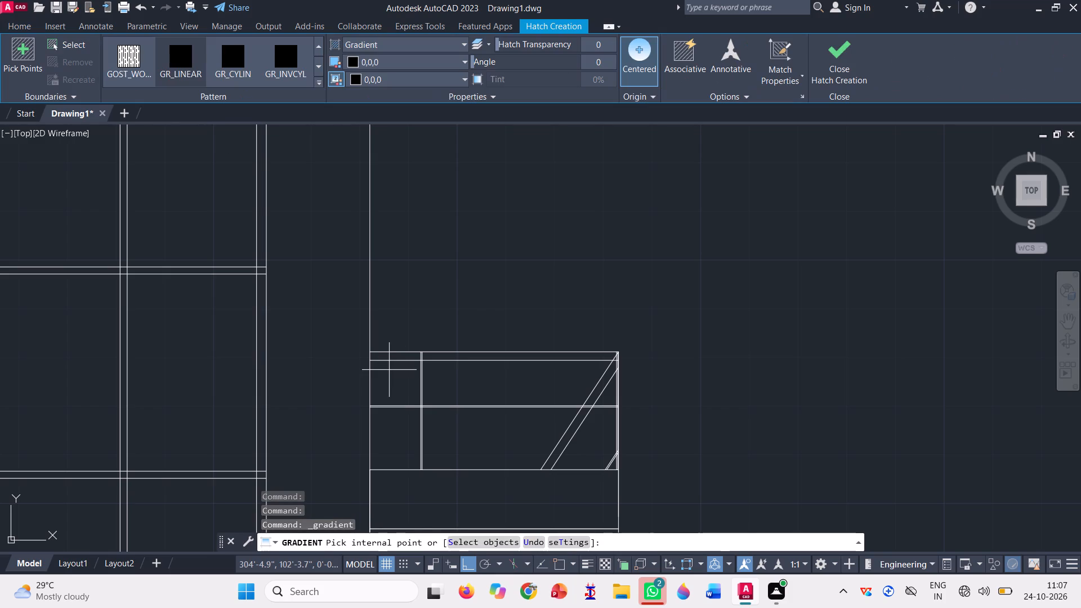
{"action": "scroll", "coordinate": [431, 385], "scroll_direction": "up", "scroll_amount": 3}
{"action": "left_click", "coordinate": [361, 309]}
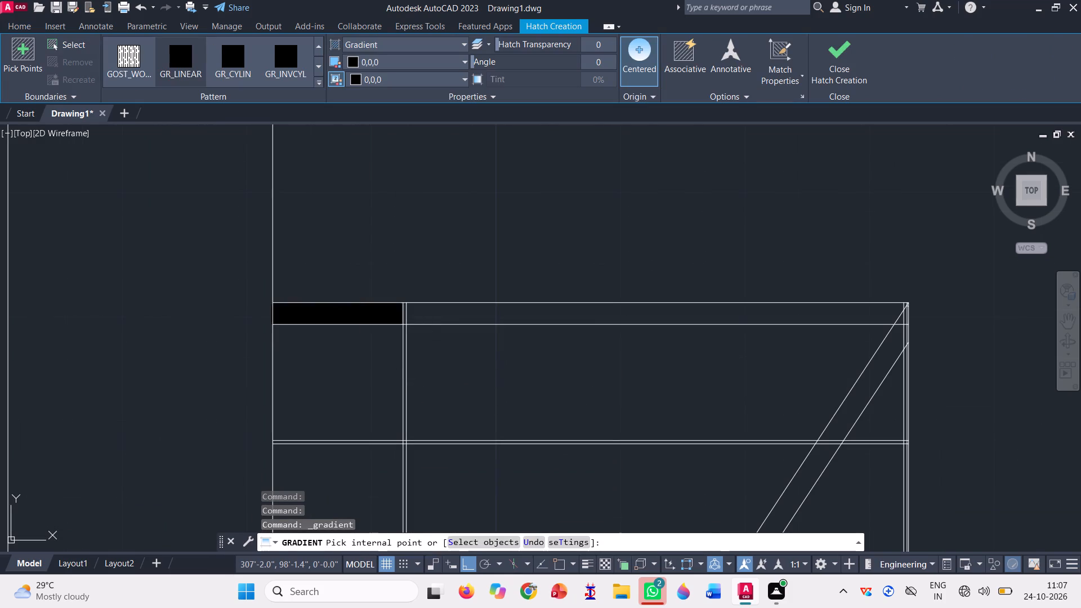
{"action": "scroll", "coordinate": [421, 306], "scroll_direction": "up", "scroll_amount": 7}
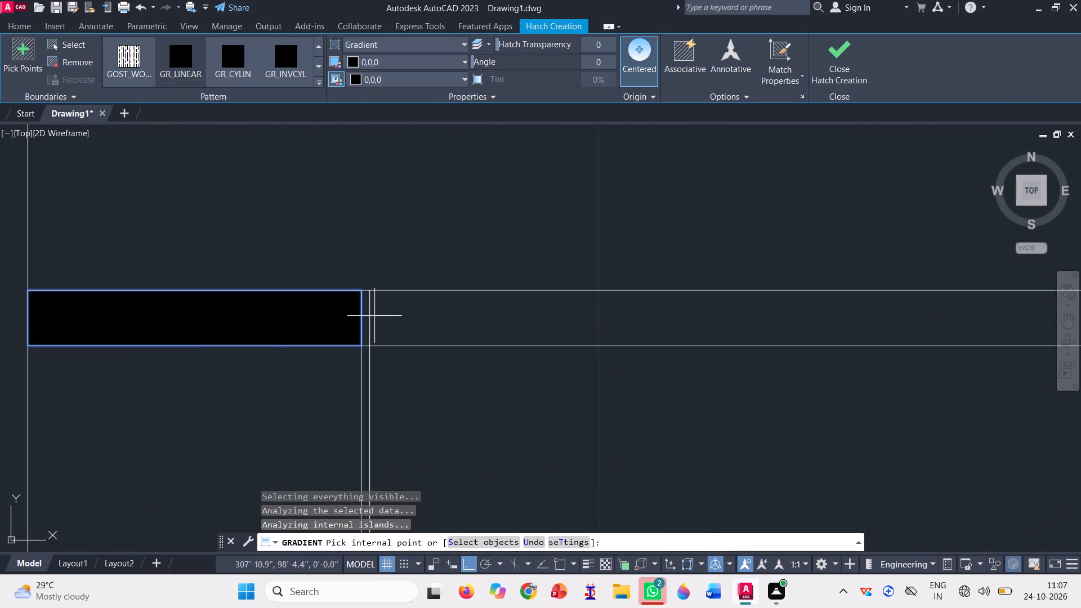
Continue the black fill along the top rail, across the intermediate post and on to the diagonal brace.
{"action": "scroll", "coordinate": [374, 316], "scroll_direction": "up", "scroll_amount": 3}
{"action": "left_click", "coordinate": [351, 306]}
{"action": "left_click", "coordinate": [393, 313]}
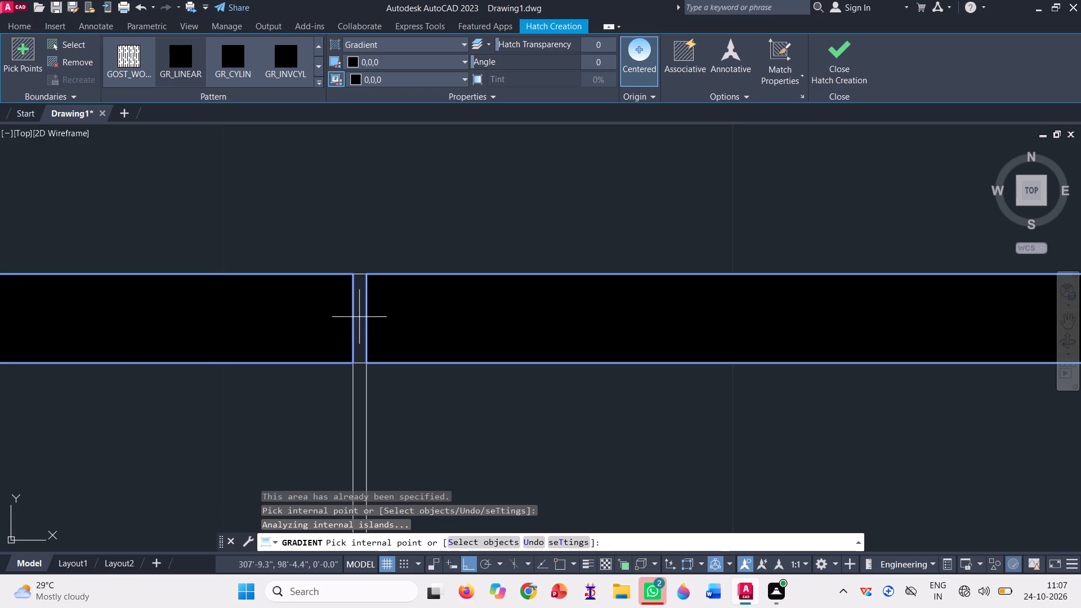
{"action": "left_click", "coordinate": [360, 317]}
{"action": "scroll", "coordinate": [376, 271], "scroll_direction": "down", "scroll_amount": 9}
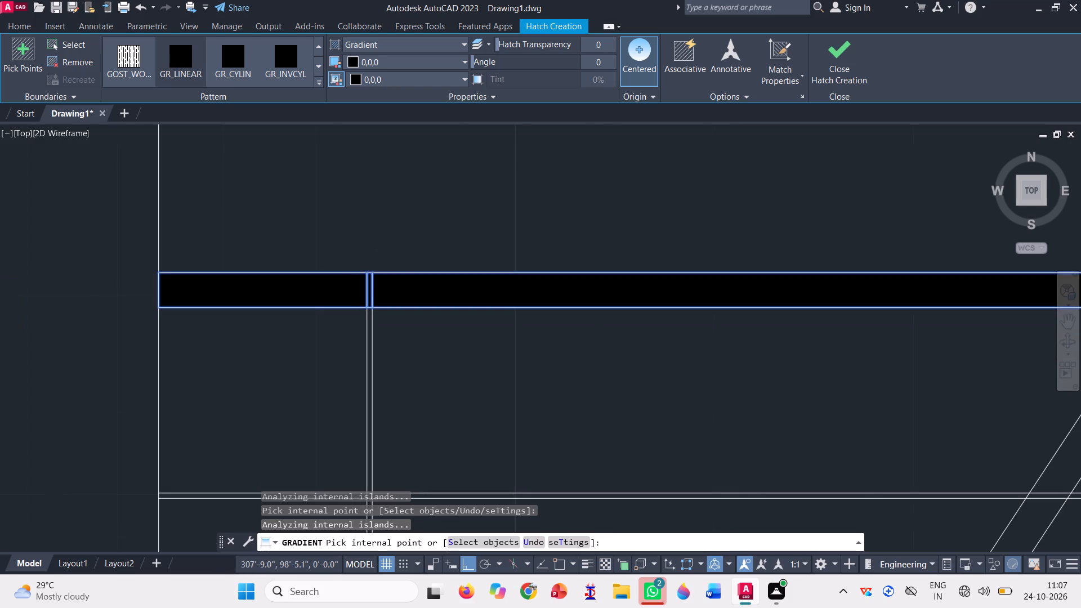
Fill the small areas in black where the end post and diagonal brace cross at the top rail's outer corner.
{"action": "scroll", "coordinate": [873, 281], "scroll_direction": "up", "scroll_amount": 9}
{"action": "left_click", "coordinate": [870, 200]}
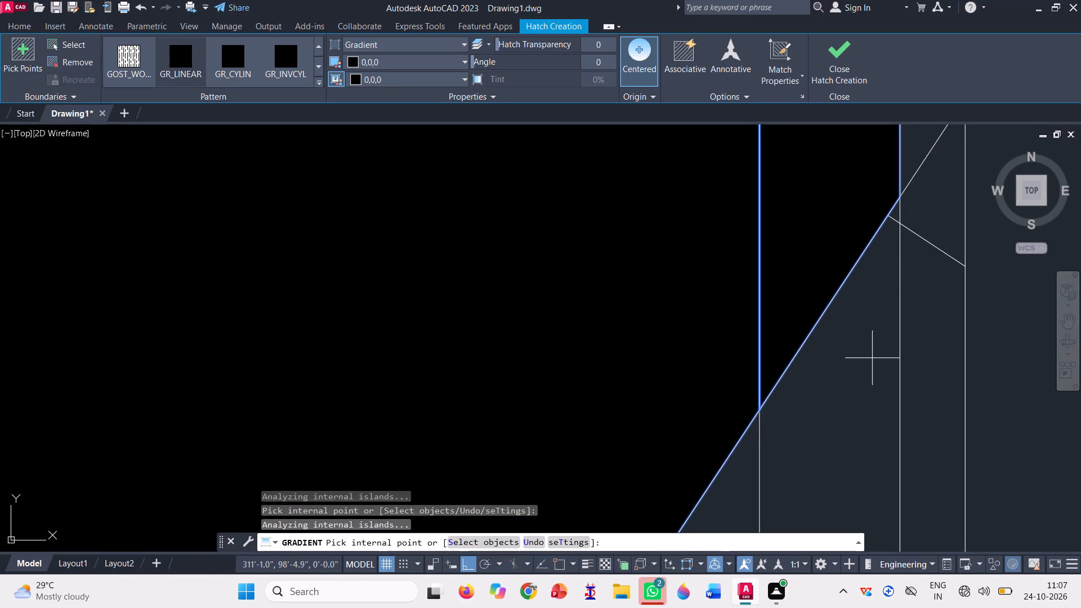
{"action": "left_click", "coordinate": [867, 381]}
{"action": "scroll", "coordinate": [651, 293], "scroll_direction": "down", "scroll_amount": 2}
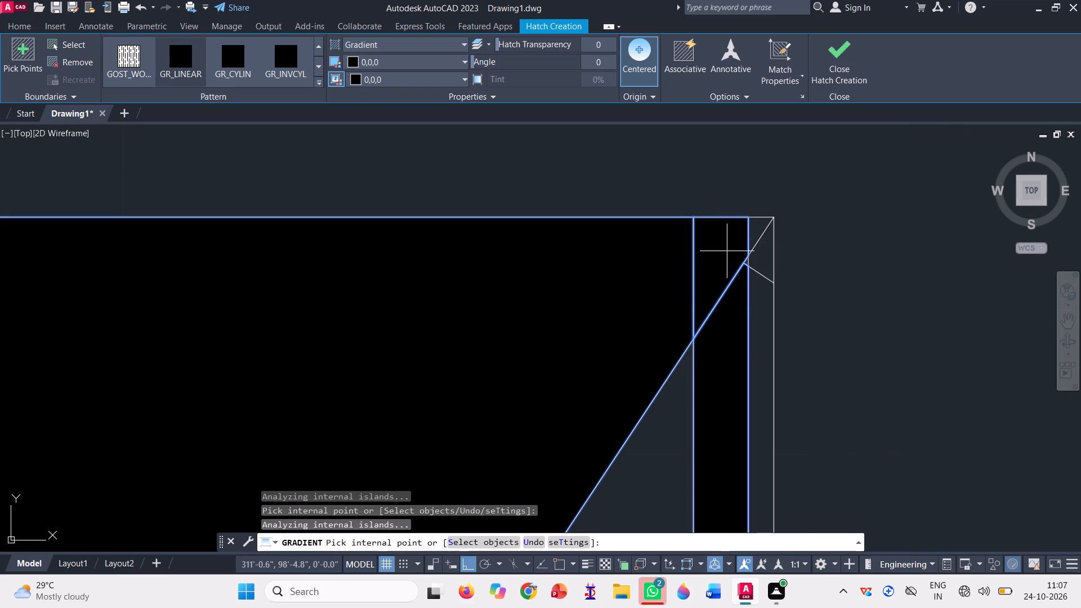
{"action": "scroll", "coordinate": [747, 238], "scroll_direction": "up", "scroll_amount": 6}
{"action": "left_click", "coordinate": [771, 214]}
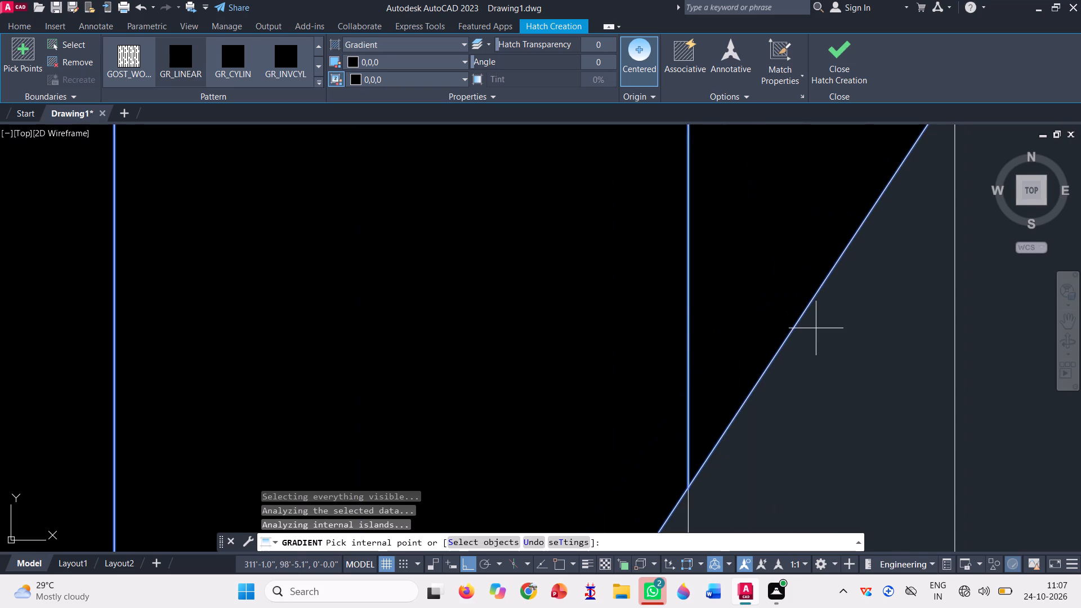
{"action": "left_click", "coordinate": [834, 400]}
{"action": "scroll", "coordinate": [736, 261], "scroll_direction": "down", "scroll_amount": 6}
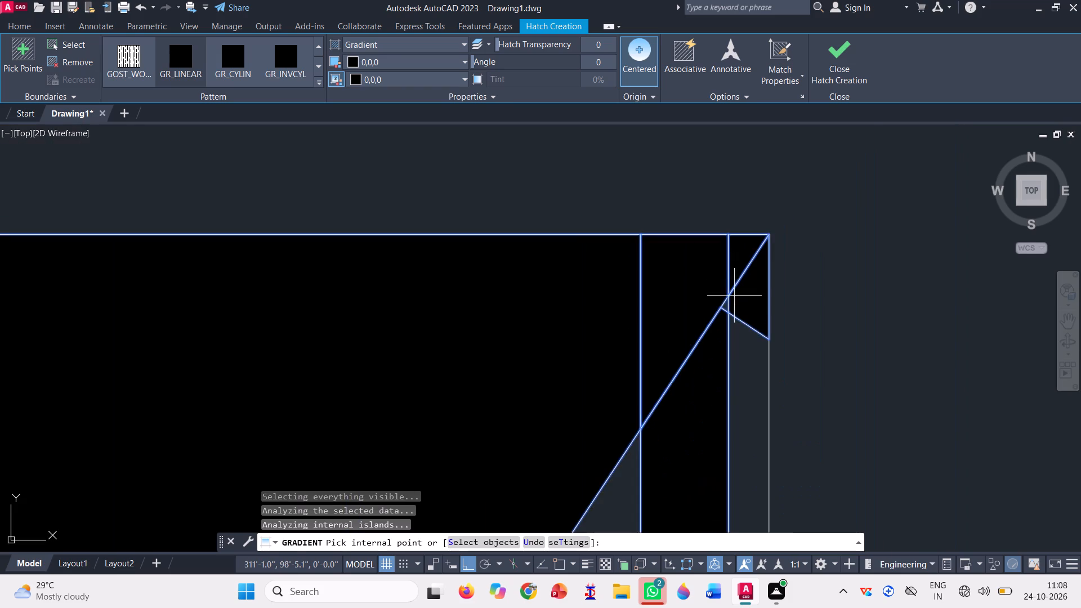
{"action": "scroll", "coordinate": [735, 303], "scroll_direction": "up", "scroll_amount": 3}
{"action": "scroll", "coordinate": [681, 320], "scroll_direction": "up", "scroll_amount": 4}
{"action": "left_click", "coordinate": [737, 267]}
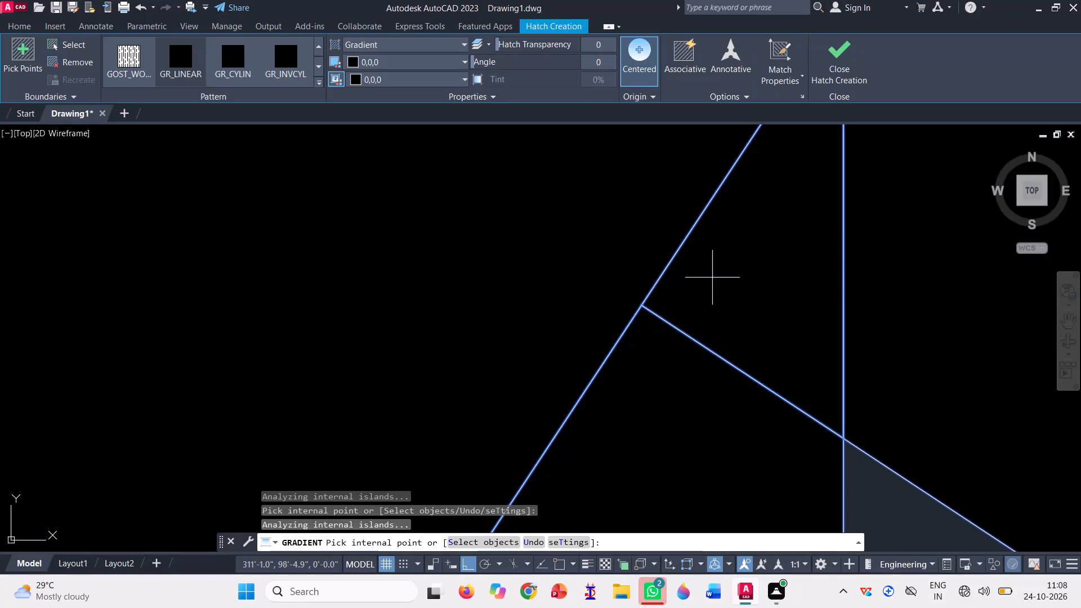
Fill the top rail end's remaining outer strip and the triangle between the diagonal brace and end post in black.
{"action": "scroll", "coordinate": [525, 306], "scroll_direction": "down", "scroll_amount": 13}
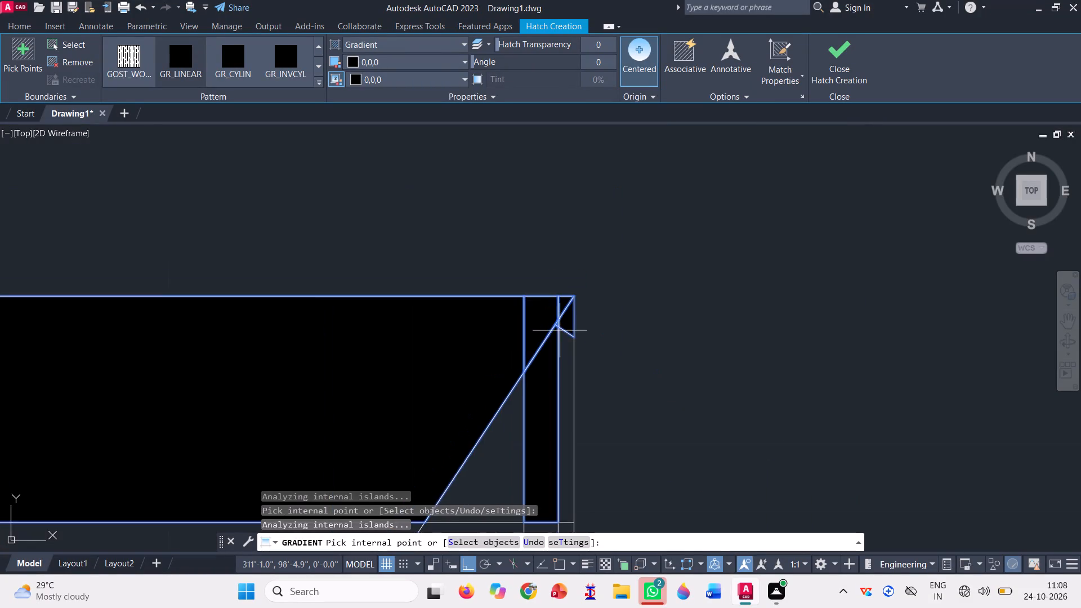
{"action": "scroll", "coordinate": [560, 330], "scroll_direction": "down", "scroll_amount": 3}
{"action": "scroll", "coordinate": [549, 351], "scroll_direction": "up", "scroll_amount": 3}
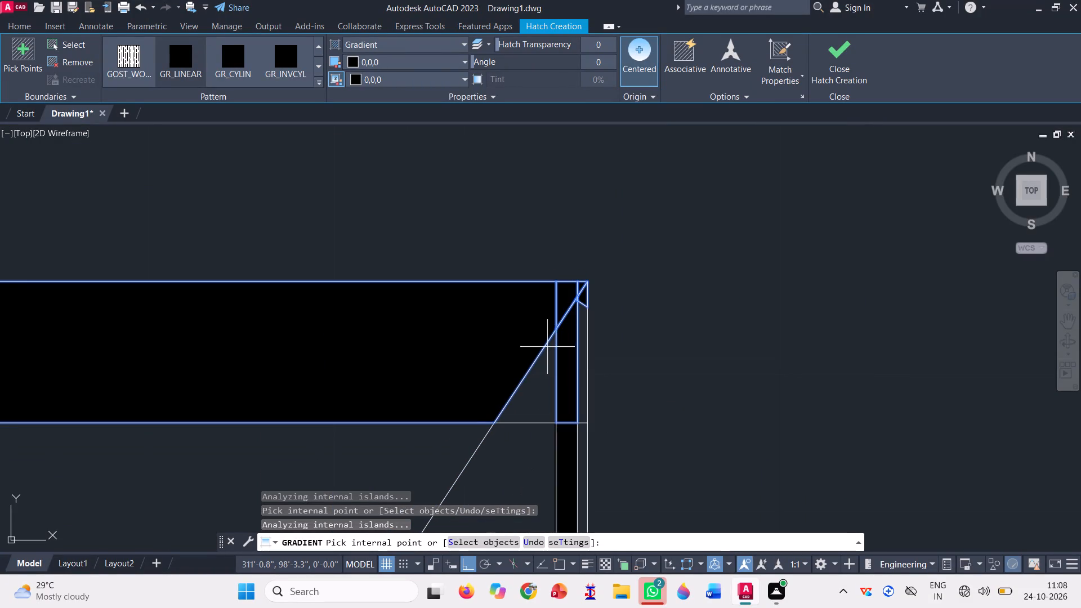
{"action": "scroll", "coordinate": [571, 332], "scroll_direction": "up", "scroll_amount": 4}
{"action": "left_click", "coordinate": [637, 353]}
{"action": "scroll", "coordinate": [514, 327], "scroll_direction": "down", "scroll_amount": 3}
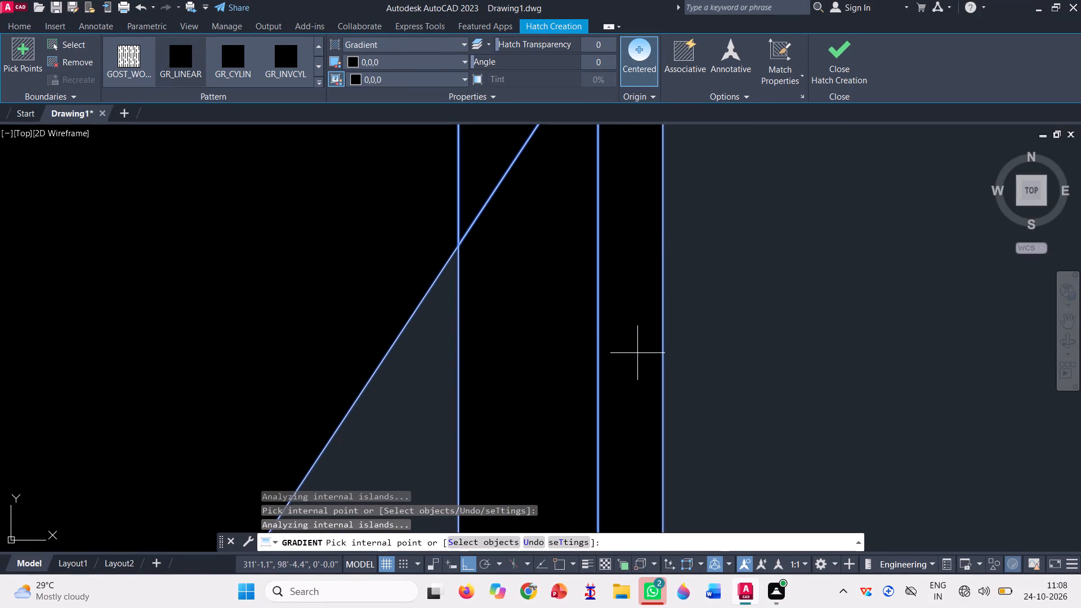
{"action": "scroll", "coordinate": [514, 327], "scroll_direction": "down", "scroll_amount": 5}
{"action": "left_click", "coordinate": [468, 392]}
Fill the long diagonal brace in black above and below the middle rail, down to the railing's base.
{"action": "scroll", "coordinate": [515, 280], "scroll_direction": "down", "scroll_amount": 3}
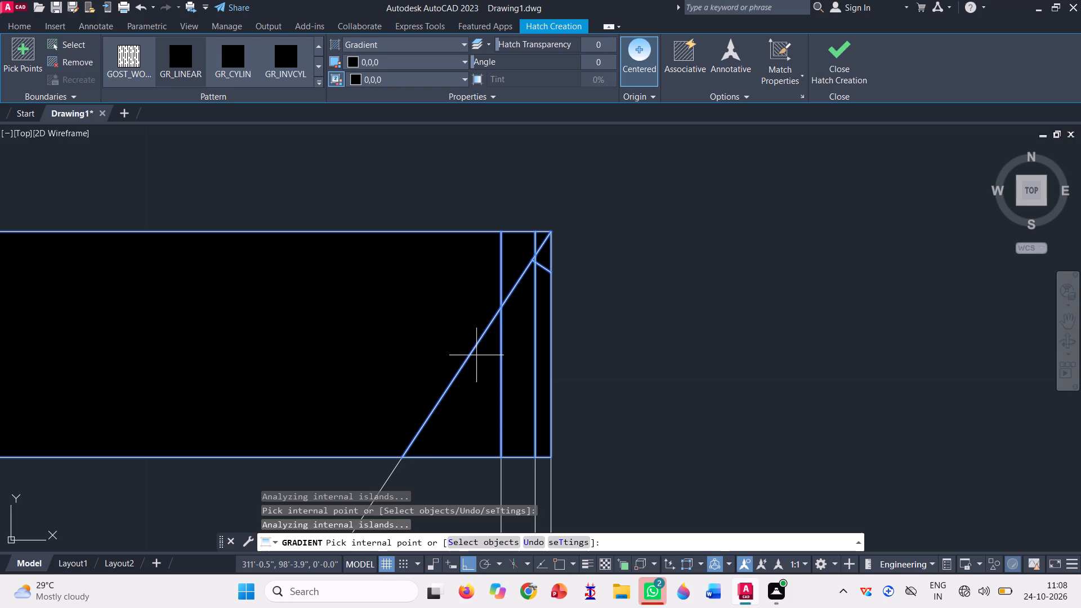
{"action": "scroll", "coordinate": [613, 214], "scroll_direction": "down", "scroll_amount": 4}
{"action": "left_click", "coordinate": [548, 328]}
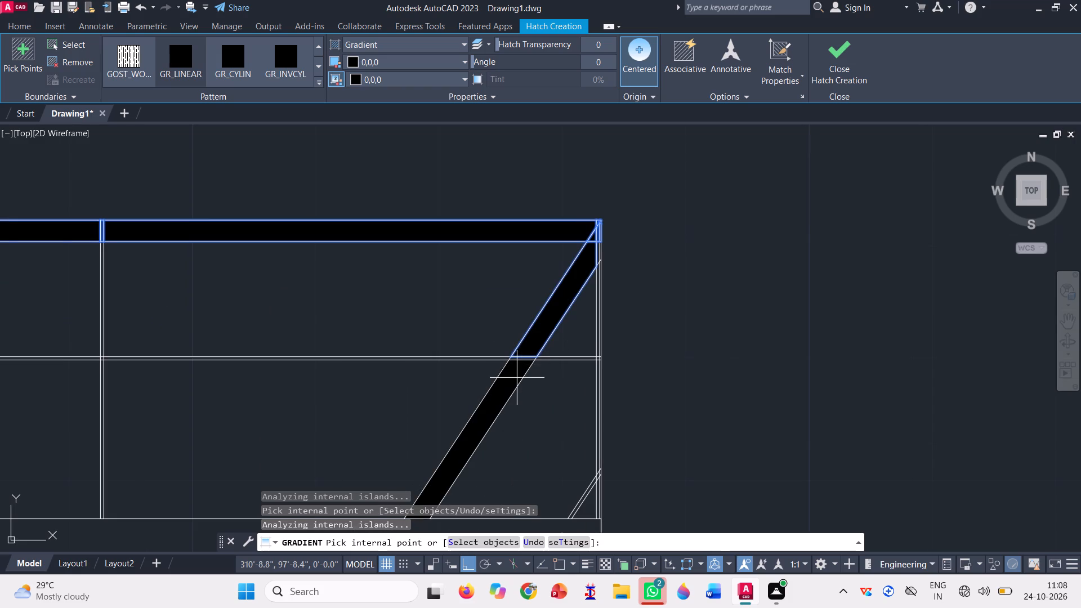
{"action": "scroll", "coordinate": [523, 369], "scroll_direction": "down", "scroll_amount": 2}
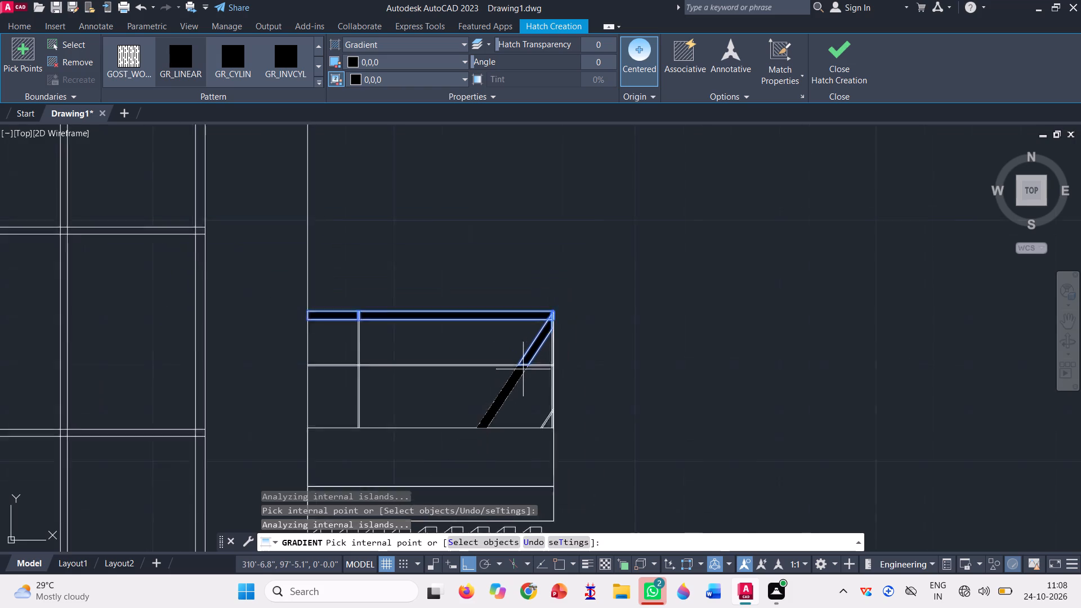
{"action": "scroll", "coordinate": [523, 369], "scroll_direction": "down", "scroll_amount": 1}
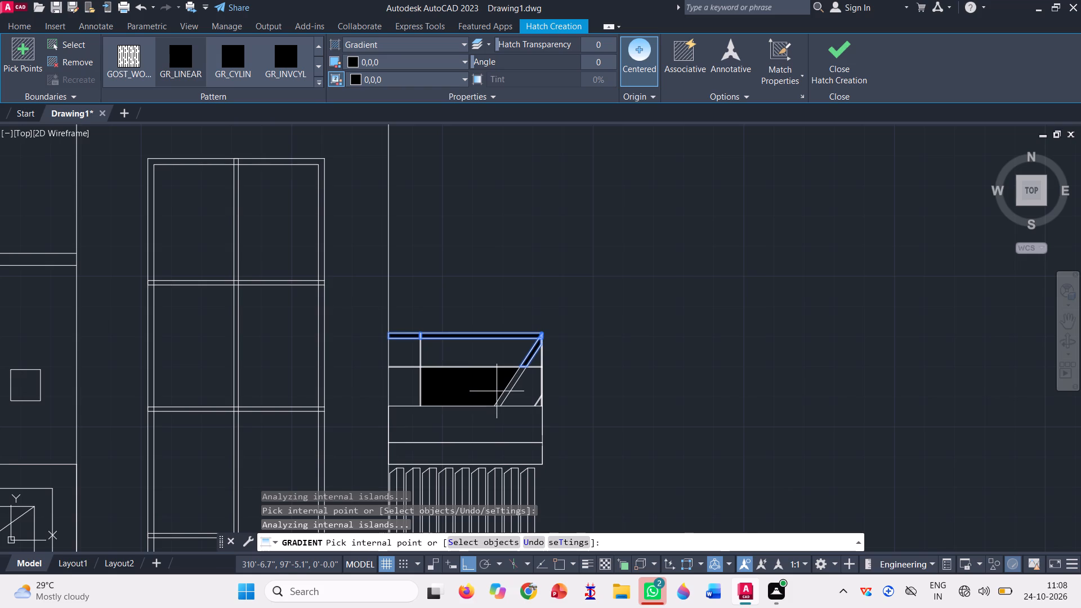
{"action": "scroll", "coordinate": [497, 391], "scroll_direction": "up", "scroll_amount": 4}
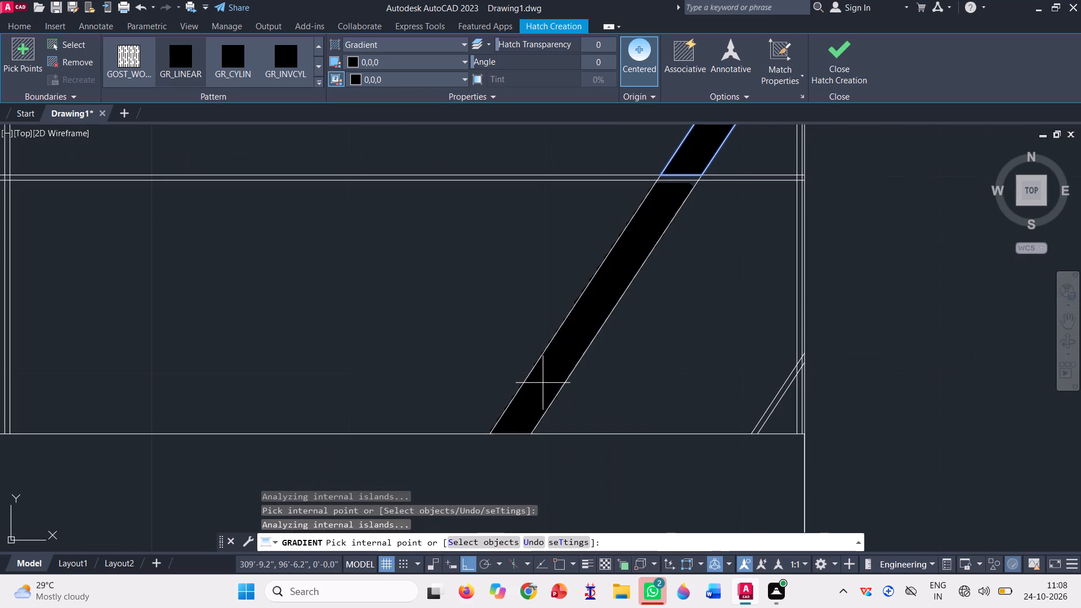
{"action": "left_click", "coordinate": [543, 382]}
Fill the short lower corner brace in black, including its crossing with the end post and the post beneath it.
{"action": "scroll", "coordinate": [802, 373], "scroll_direction": "up", "scroll_amount": 3}
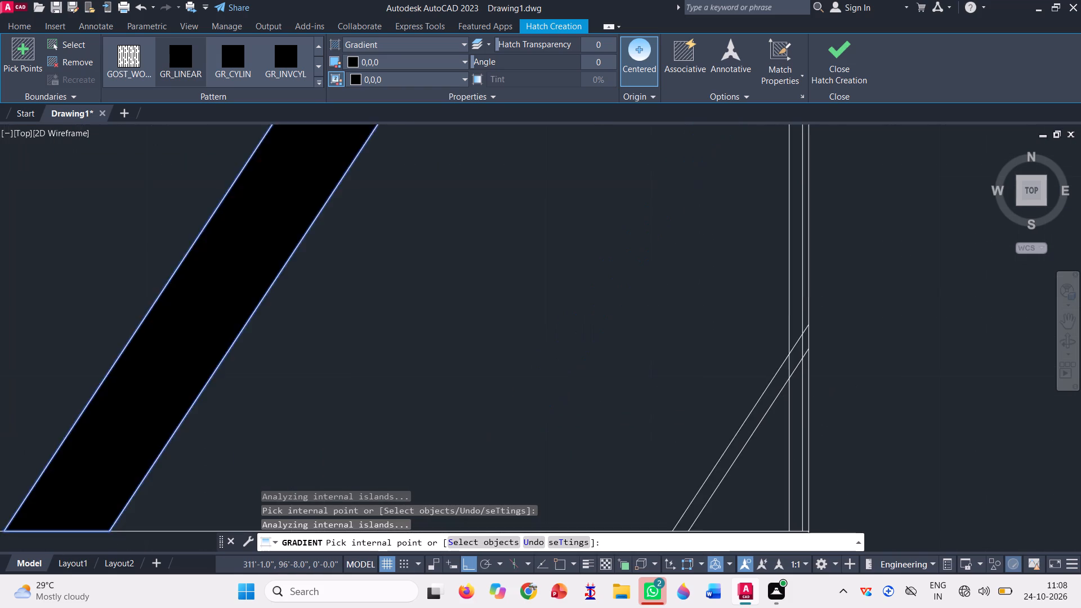
{"action": "scroll", "coordinate": [762, 386], "scroll_direction": "up", "scroll_amount": 2}
{"action": "left_click", "coordinate": [765, 388]}
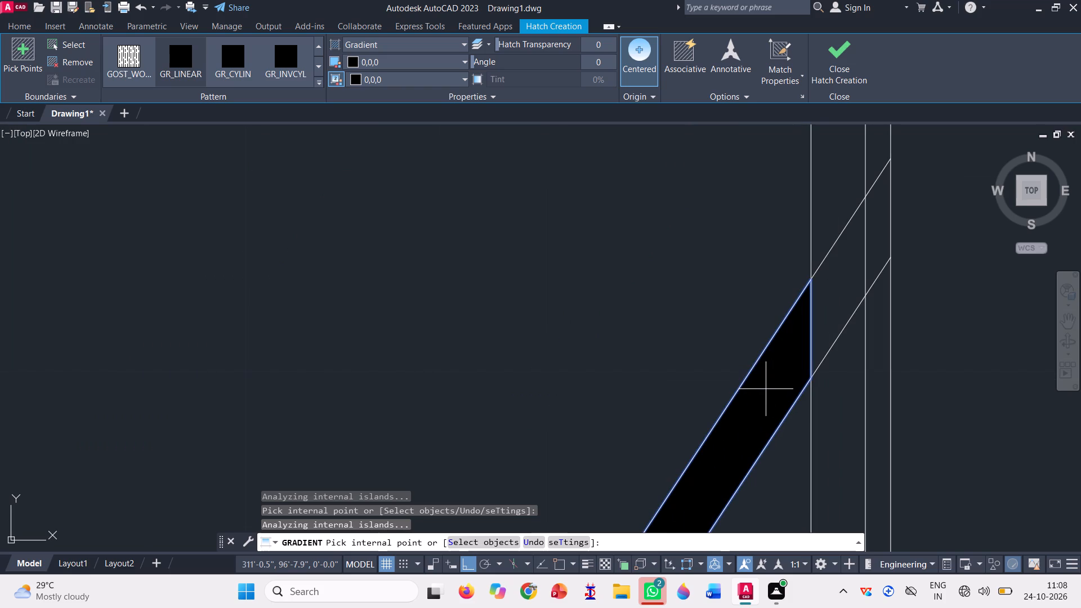
{"action": "left_click", "coordinate": [834, 297]}
{"action": "left_click", "coordinate": [841, 385]}
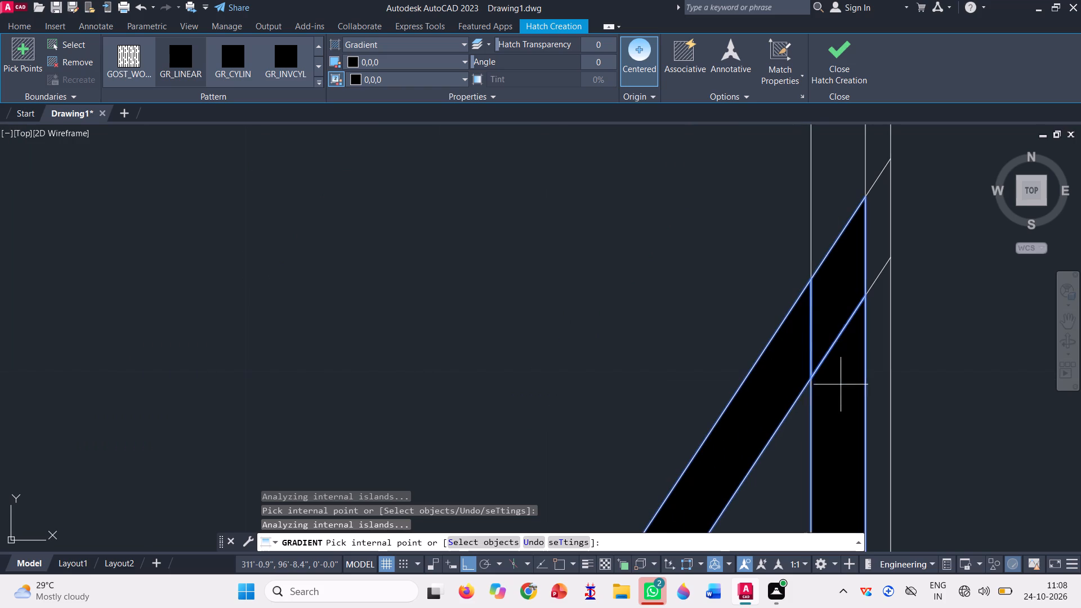
Fill the thin end post in black between the short corner brace and the long brace, below and above the middle rail.
{"action": "scroll", "coordinate": [790, 412], "scroll_direction": "down", "scroll_amount": 5}
{"action": "scroll", "coordinate": [799, 341], "scroll_direction": "up", "scroll_amount": 2}
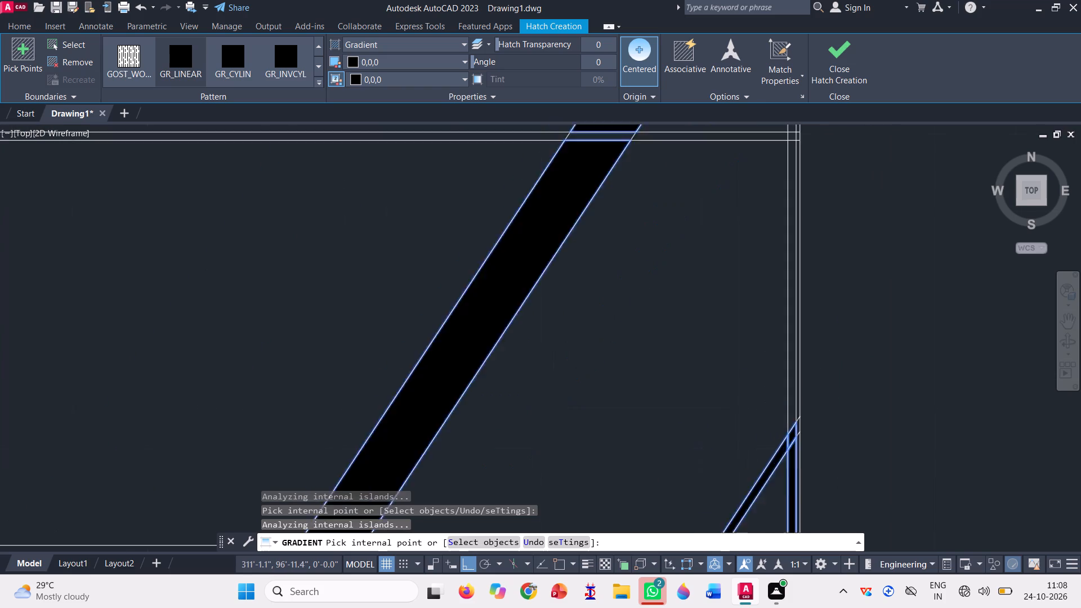
{"action": "scroll", "coordinate": [799, 341], "scroll_direction": "up", "scroll_amount": 1}
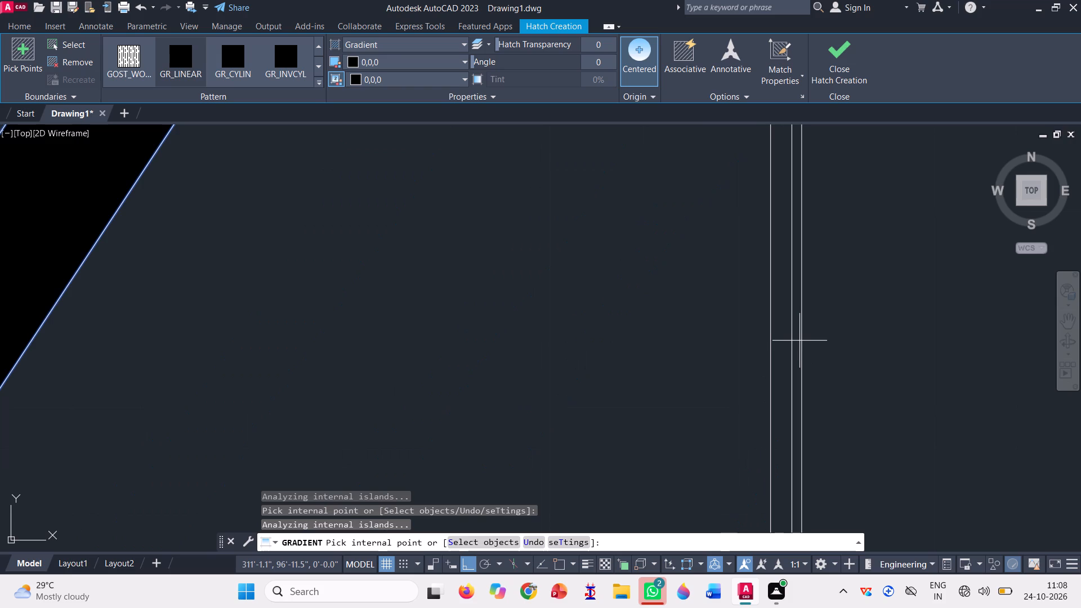
{"action": "left_click", "coordinate": [774, 367]}
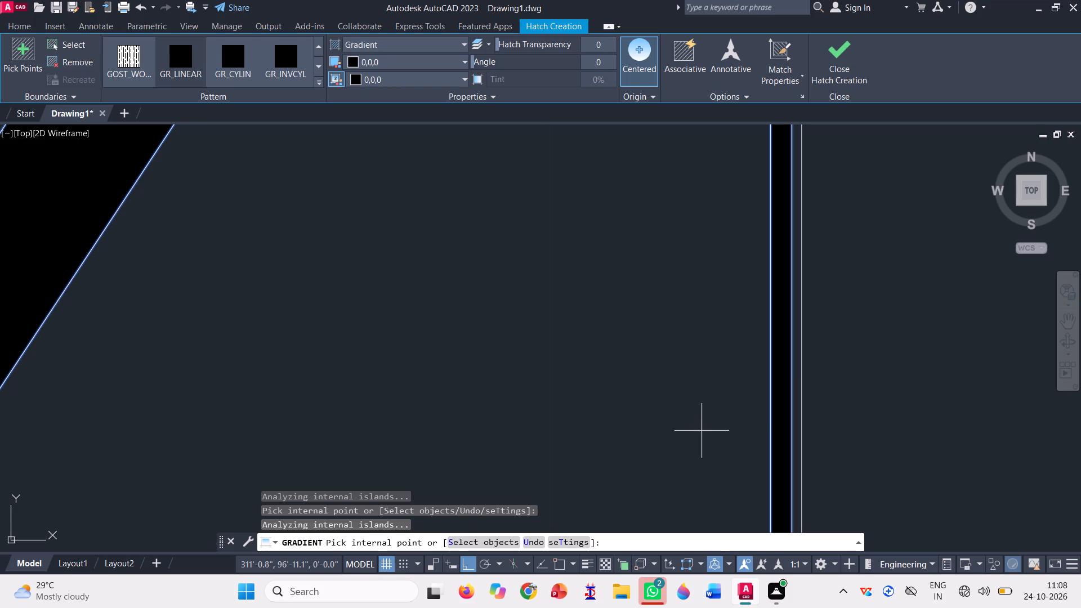
{"action": "scroll", "coordinate": [746, 472], "scroll_direction": "down", "scroll_amount": 3}
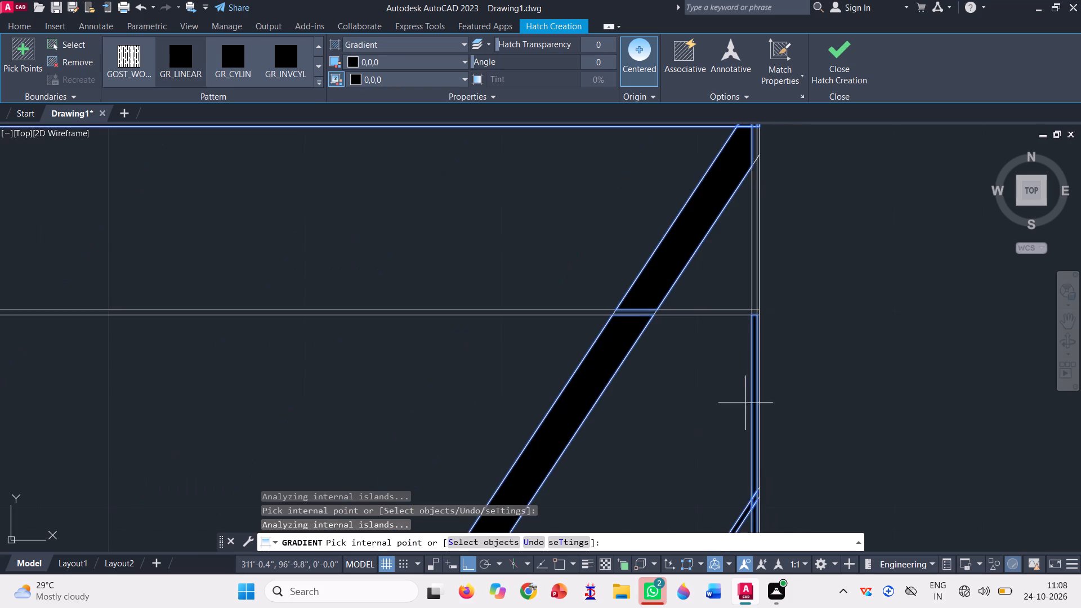
{"action": "scroll", "coordinate": [766, 216], "scroll_direction": "up", "scroll_amount": 3}
{"action": "scroll", "coordinate": [745, 344], "scroll_direction": "up", "scroll_amount": 2}
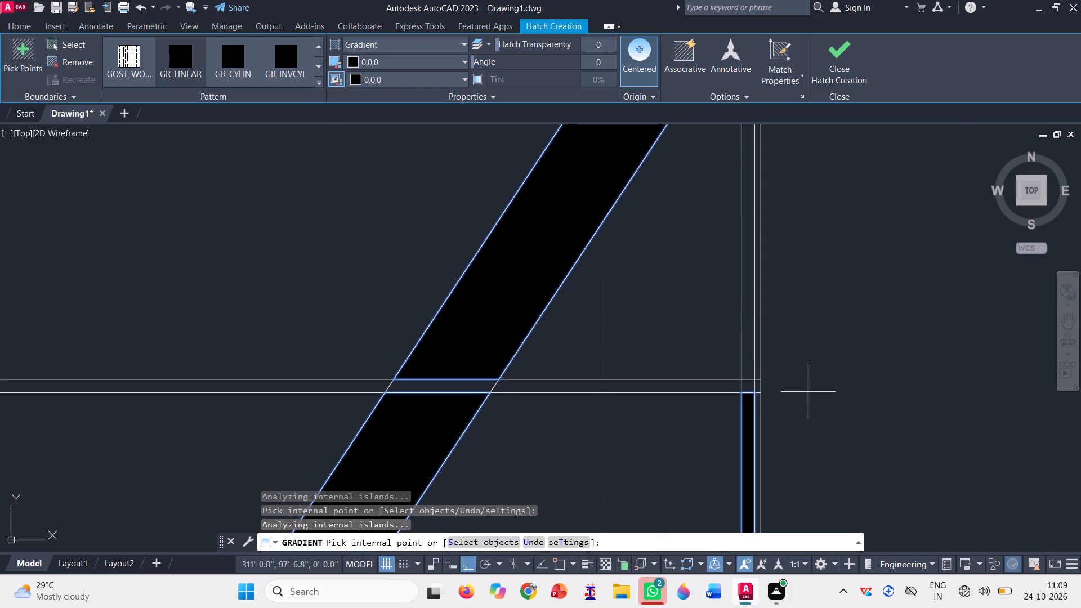
{"action": "scroll", "coordinate": [808, 392], "scroll_direction": "down", "scroll_amount": 1}
{"action": "scroll", "coordinate": [774, 350], "scroll_direction": "up", "scroll_amount": 3}
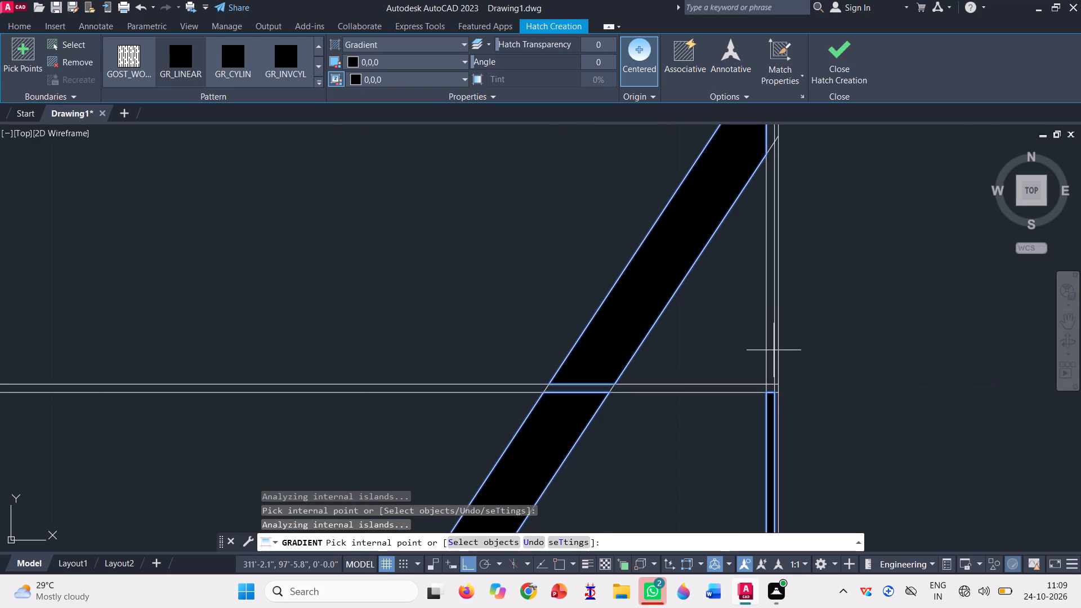
{"action": "scroll", "coordinate": [769, 372], "scroll_direction": "up", "scroll_amount": 3}
{"action": "left_click", "coordinate": [767, 359]}
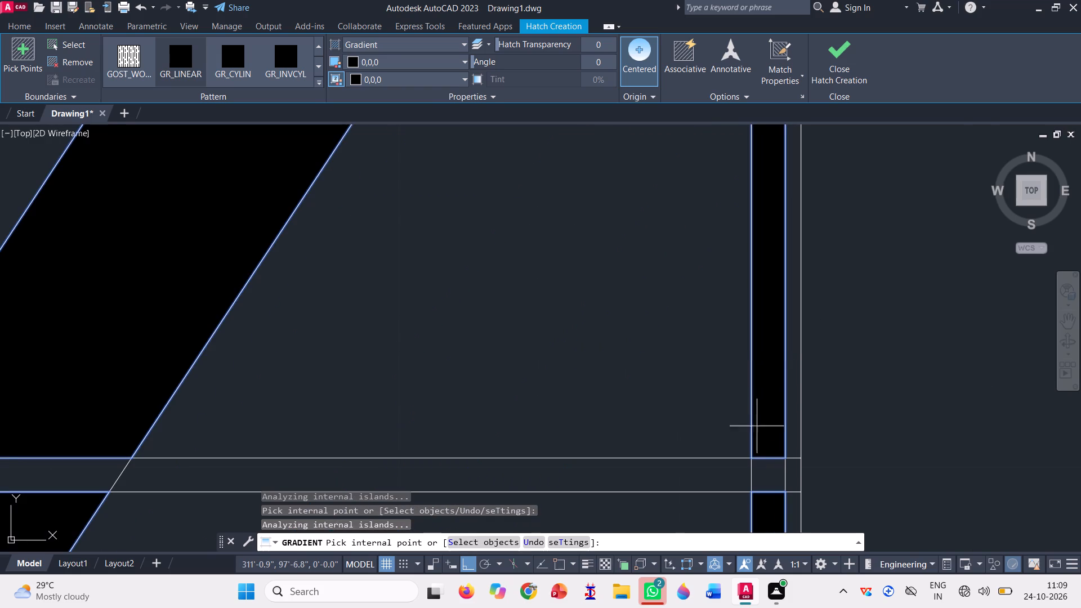
Fill the middle rail in black from its end post crossing inward through the long diagonal brace.
{"action": "left_click", "coordinate": [767, 470]}
{"action": "left_click", "coordinate": [721, 467]}
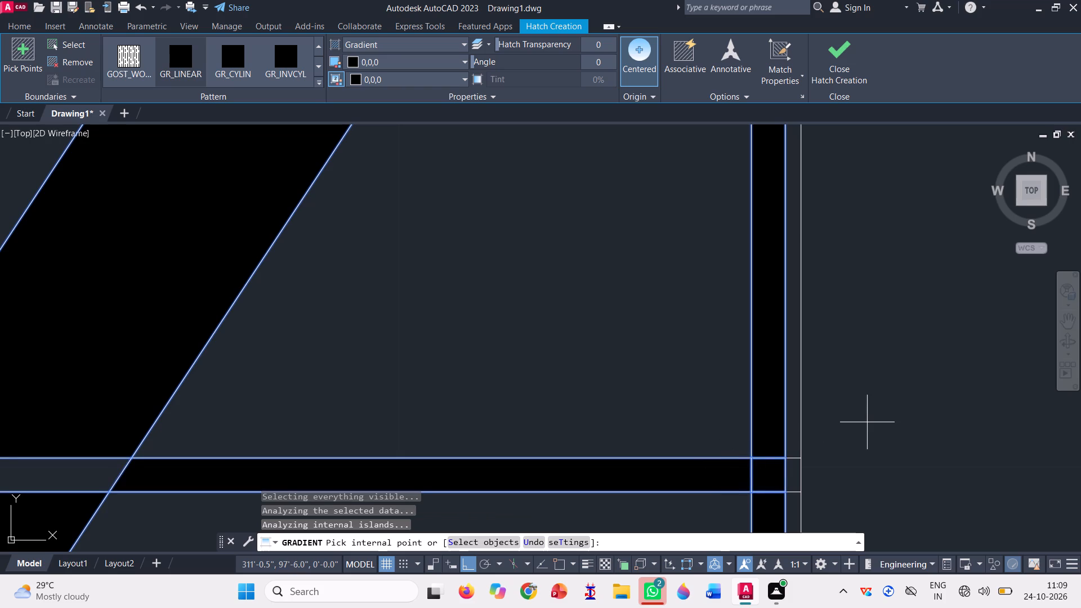
{"action": "scroll", "coordinate": [867, 422], "scroll_direction": "down", "scroll_amount": 3}
{"action": "scroll", "coordinate": [810, 390], "scroll_direction": "down", "scroll_amount": 2}
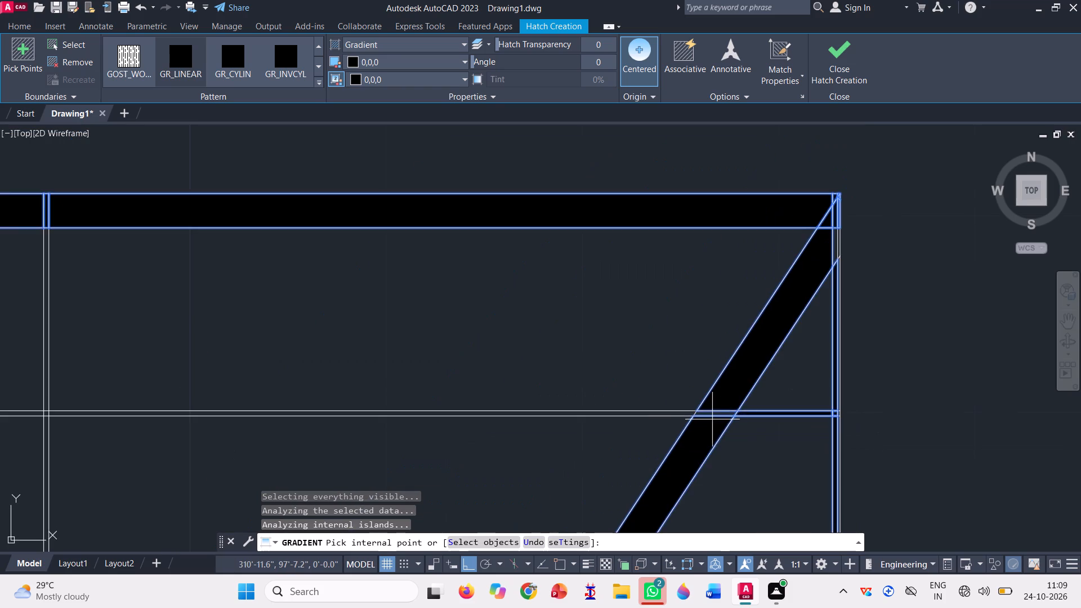
{"action": "scroll", "coordinate": [712, 419], "scroll_direction": "up", "scroll_amount": 7}
{"action": "left_click", "coordinate": [632, 413]}
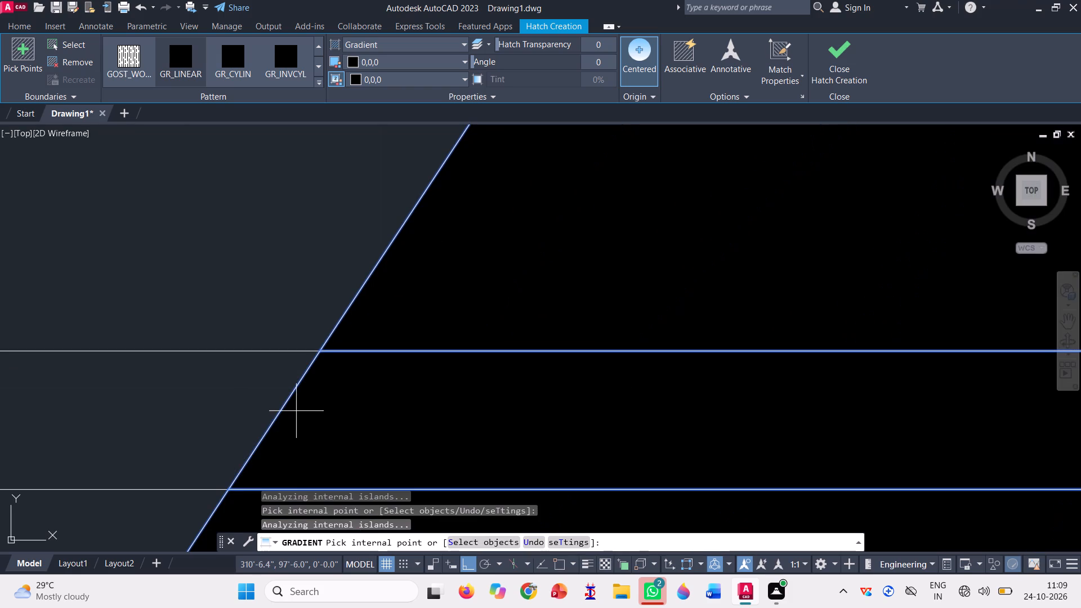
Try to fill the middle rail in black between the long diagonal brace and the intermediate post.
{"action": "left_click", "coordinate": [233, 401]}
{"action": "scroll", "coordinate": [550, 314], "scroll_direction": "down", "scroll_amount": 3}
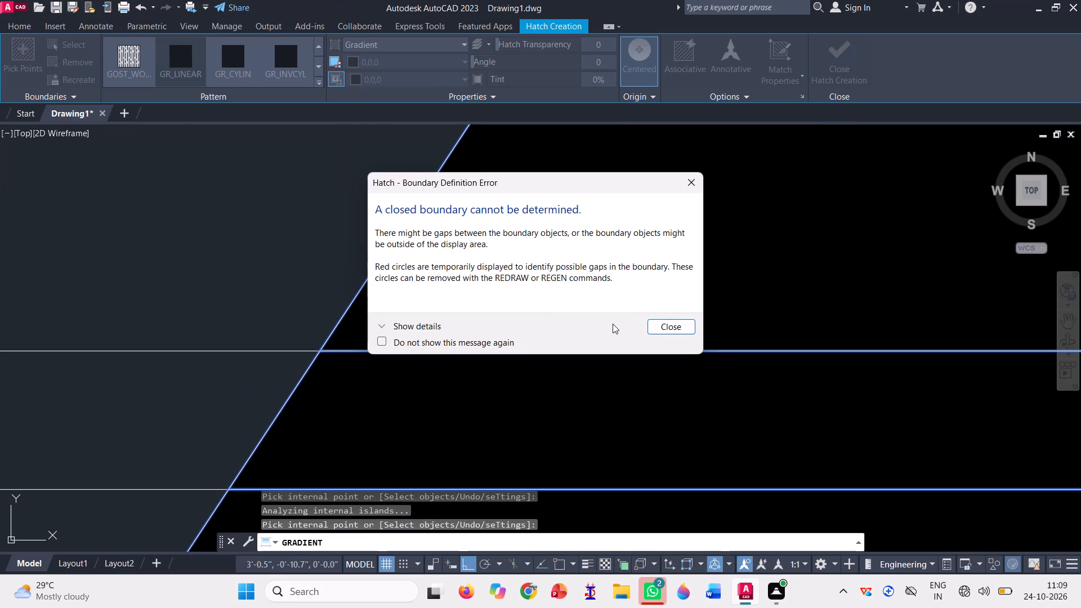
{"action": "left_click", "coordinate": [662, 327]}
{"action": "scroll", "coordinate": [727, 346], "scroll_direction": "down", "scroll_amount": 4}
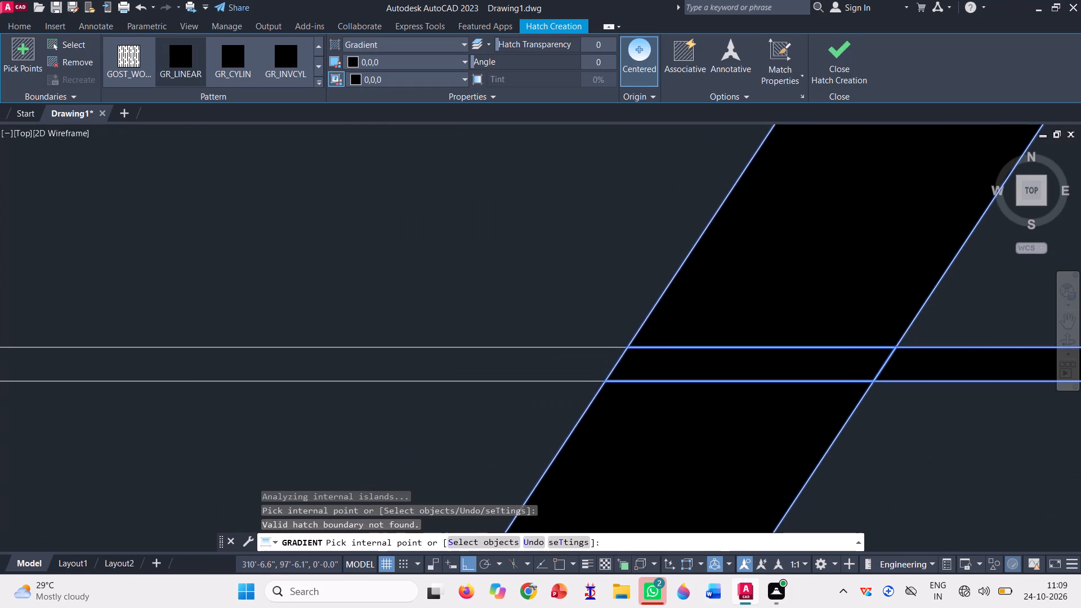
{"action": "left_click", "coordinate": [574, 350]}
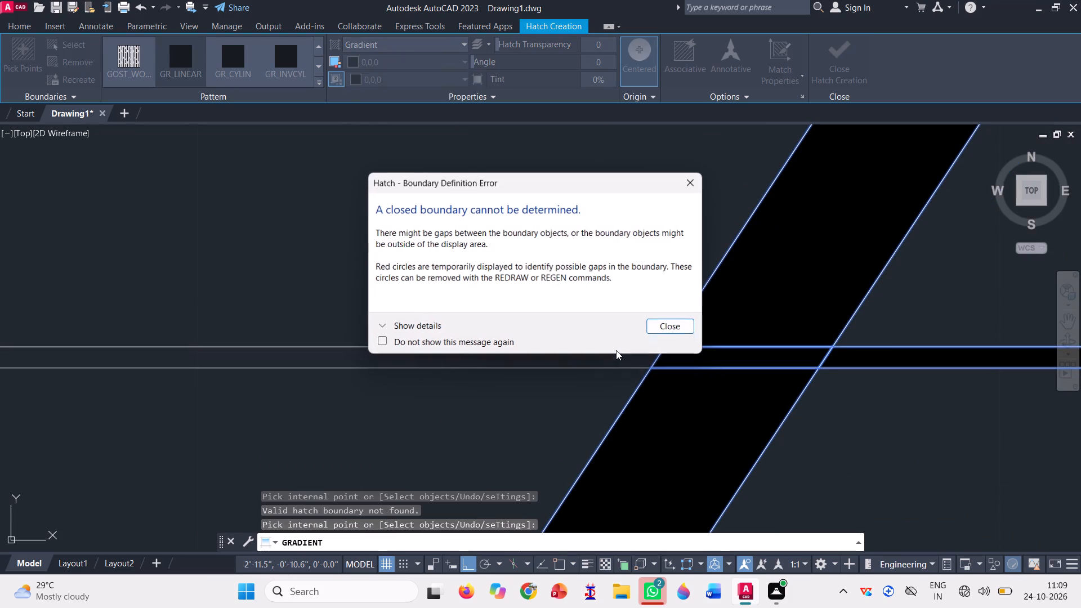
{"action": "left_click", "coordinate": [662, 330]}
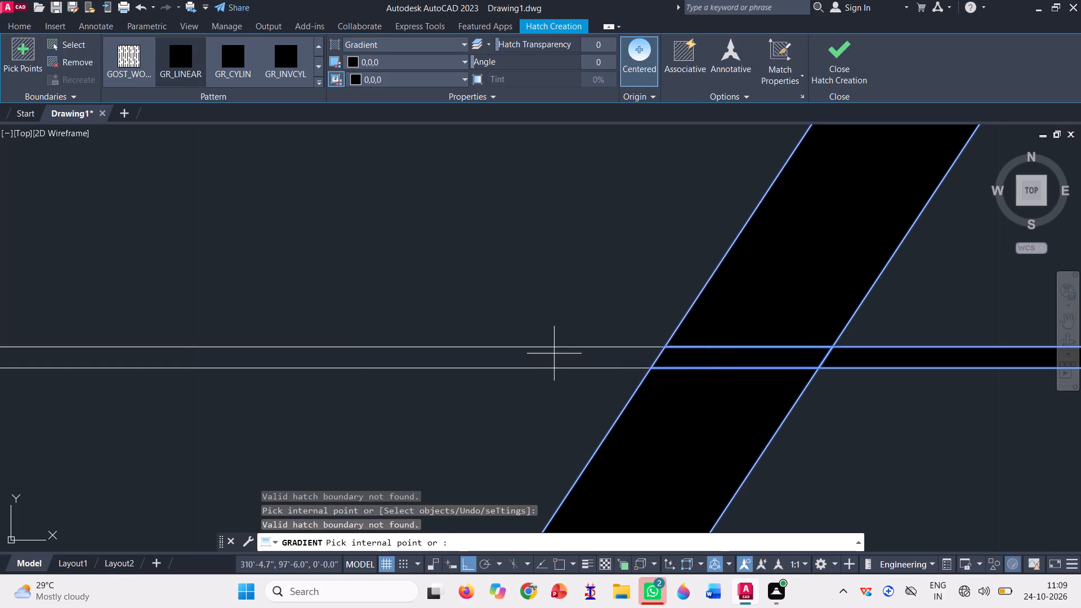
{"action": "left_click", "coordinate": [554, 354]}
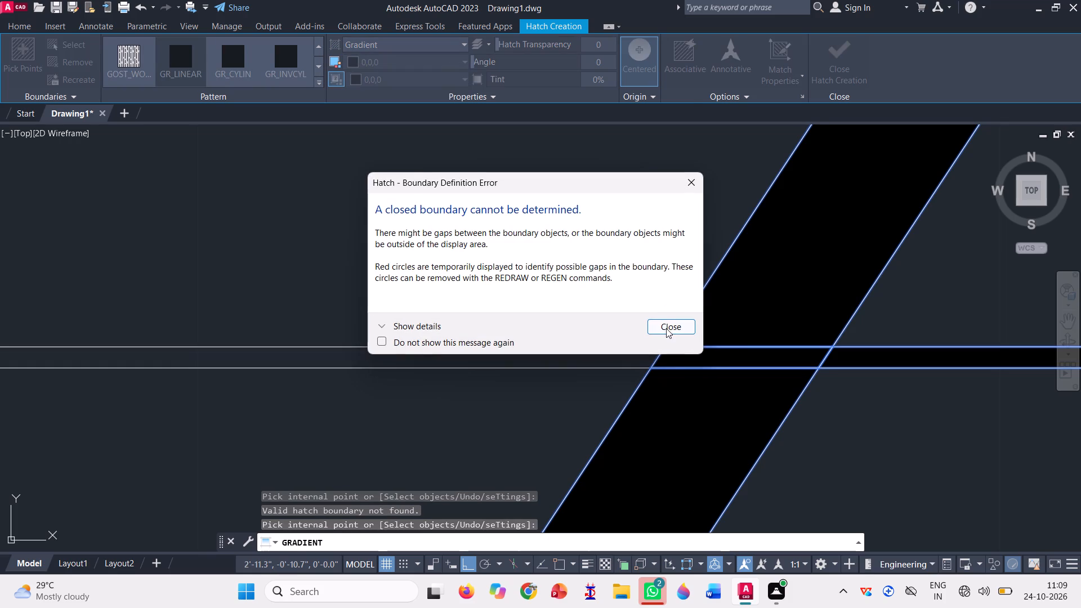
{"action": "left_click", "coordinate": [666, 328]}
Fill the middle rail in black between the wall edge and the intermediate post.
{"action": "scroll", "coordinate": [723, 336], "scroll_direction": "down", "scroll_amount": 6}
{"action": "scroll", "coordinate": [508, 363], "scroll_direction": "down", "scroll_amount": 2}
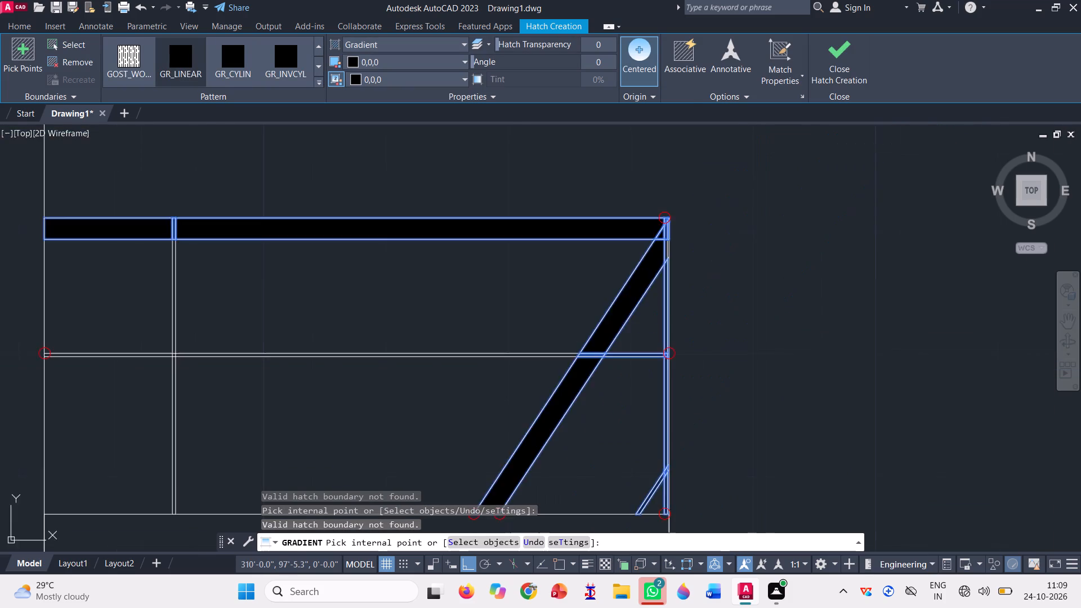
{"action": "scroll", "coordinate": [508, 364], "scroll_direction": "down", "scroll_amount": 2}
{"action": "scroll", "coordinate": [374, 368], "scroll_direction": "up", "scroll_amount": 3}
{"action": "scroll", "coordinate": [237, 345], "scroll_direction": "up", "scroll_amount": 2}
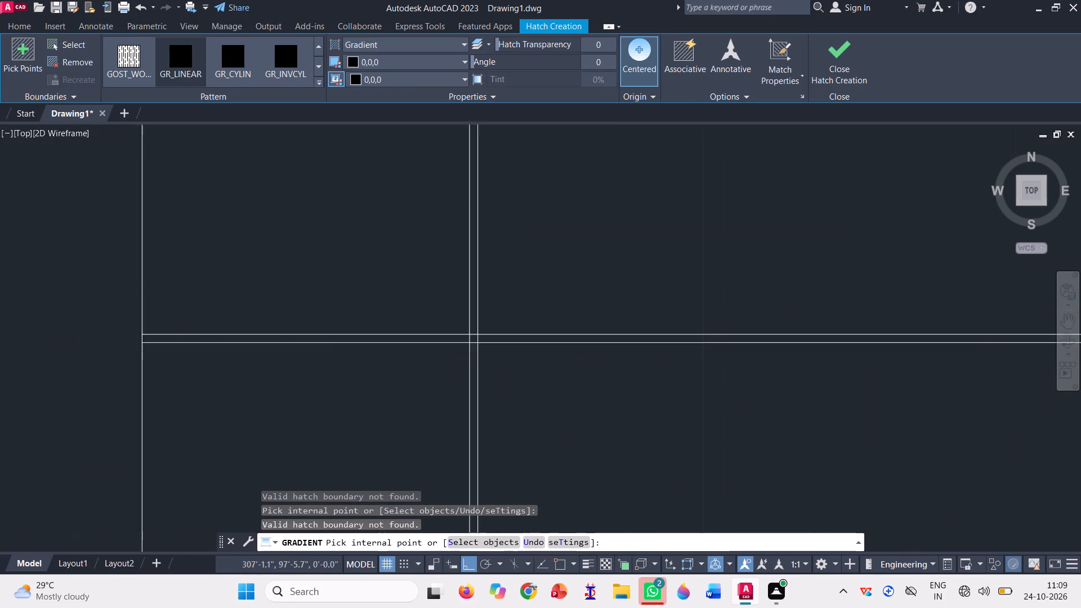
{"action": "scroll", "coordinate": [237, 345], "scroll_direction": "up", "scroll_amount": 1}
{"action": "scroll", "coordinate": [432, 341], "scroll_direction": "down", "scroll_amount": 2}
{"action": "scroll", "coordinate": [268, 343], "scroll_direction": "up", "scroll_amount": 6}
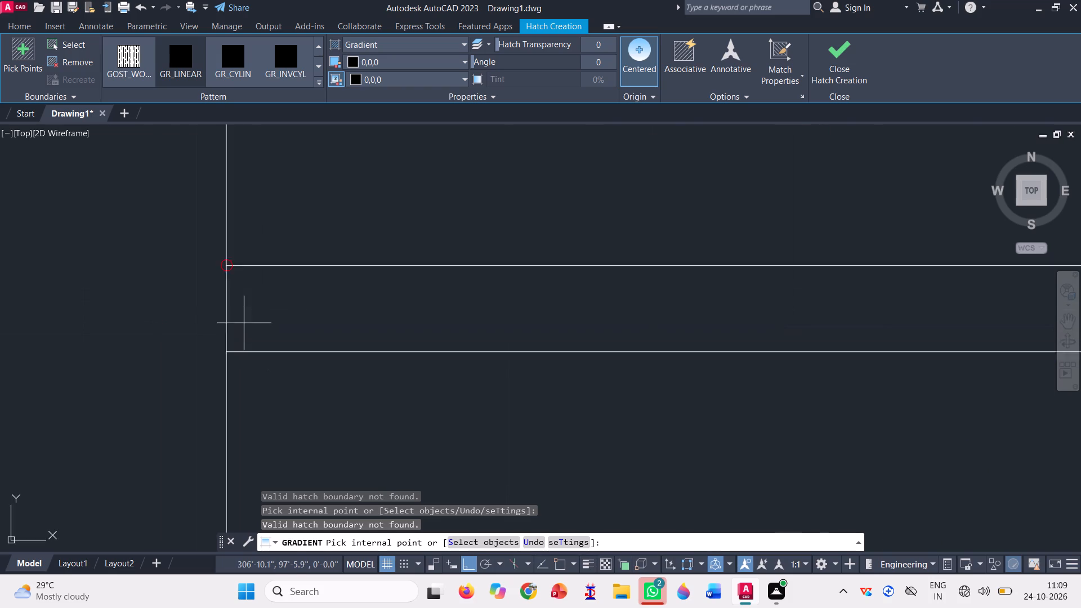
{"action": "scroll", "coordinate": [244, 323], "scroll_direction": "up", "scroll_amount": 1}
{"action": "left_click", "coordinate": [250, 301]}
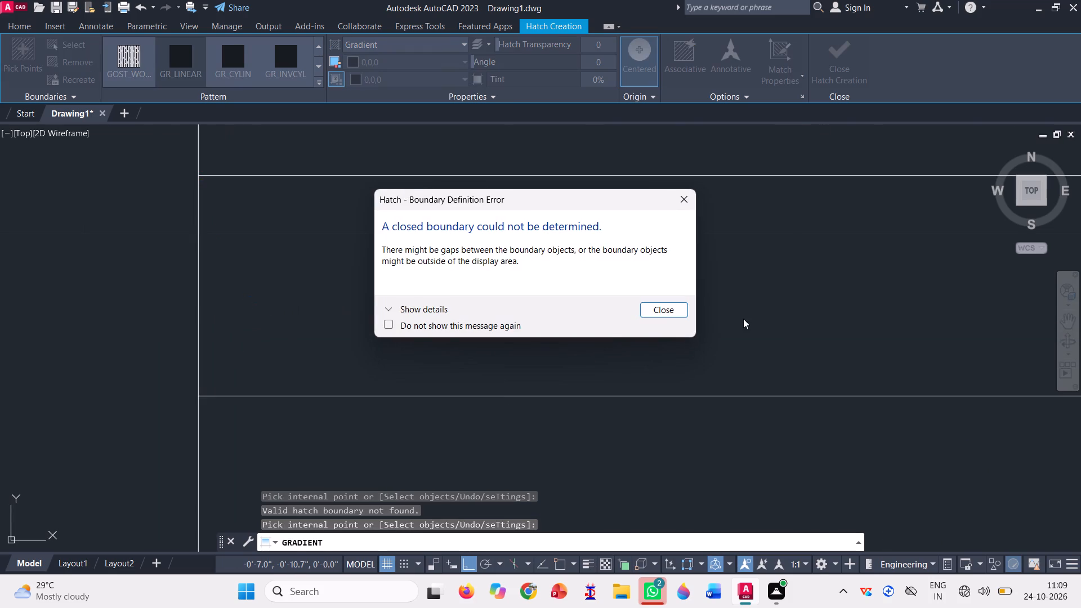
{"action": "left_click", "coordinate": [660, 312]}
{"action": "scroll", "coordinate": [293, 307], "scroll_direction": "down", "scroll_amount": 8}
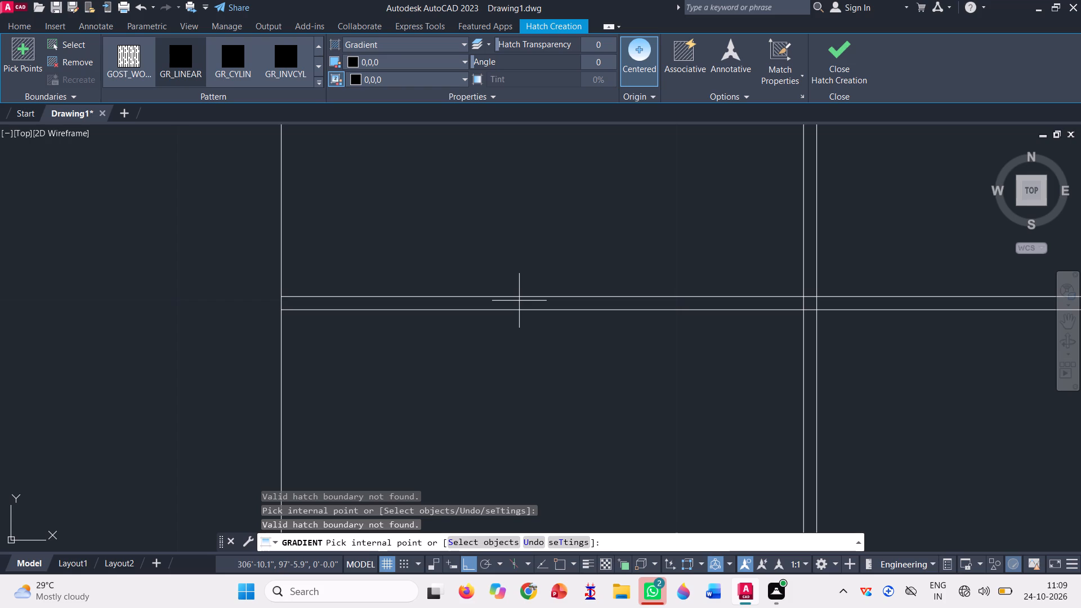
{"action": "left_click", "coordinate": [519, 301]}
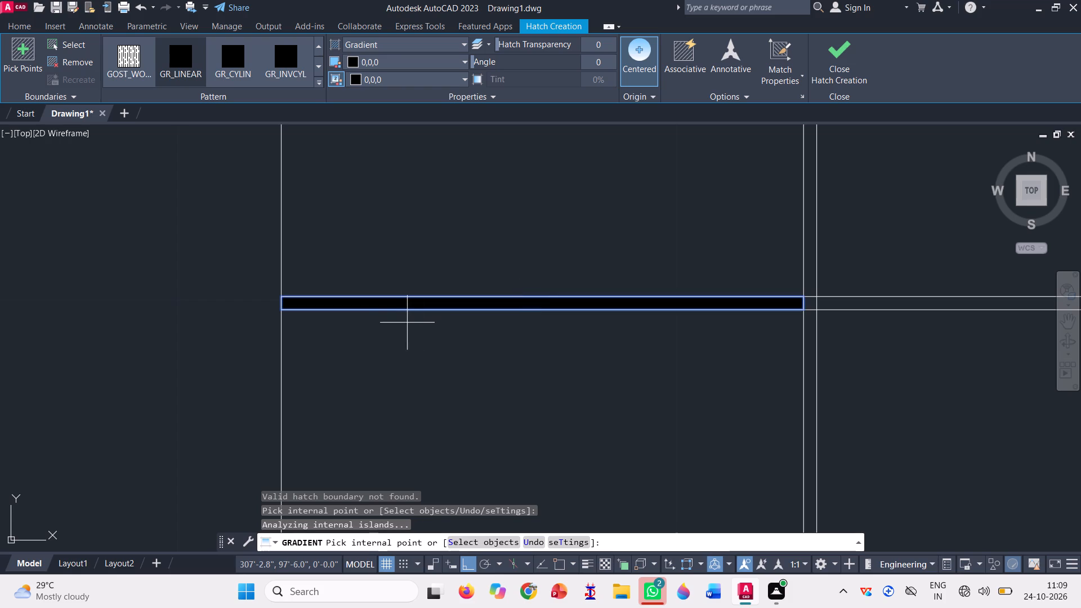
Fill the intermediate post in black from the top rail down through its crossing with the middle rail.
{"action": "scroll", "coordinate": [366, 333], "scroll_direction": "down", "scroll_amount": 2}
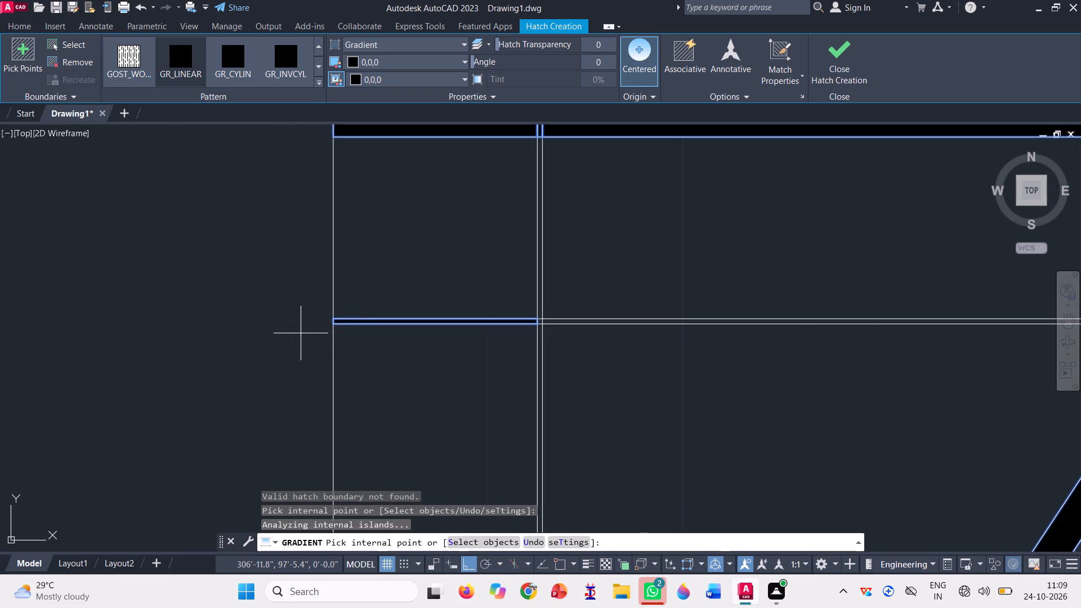
{"action": "scroll", "coordinate": [301, 333], "scroll_direction": "down", "scroll_amount": 2}
{"action": "scroll", "coordinate": [388, 274], "scroll_direction": "up", "scroll_amount": 5}
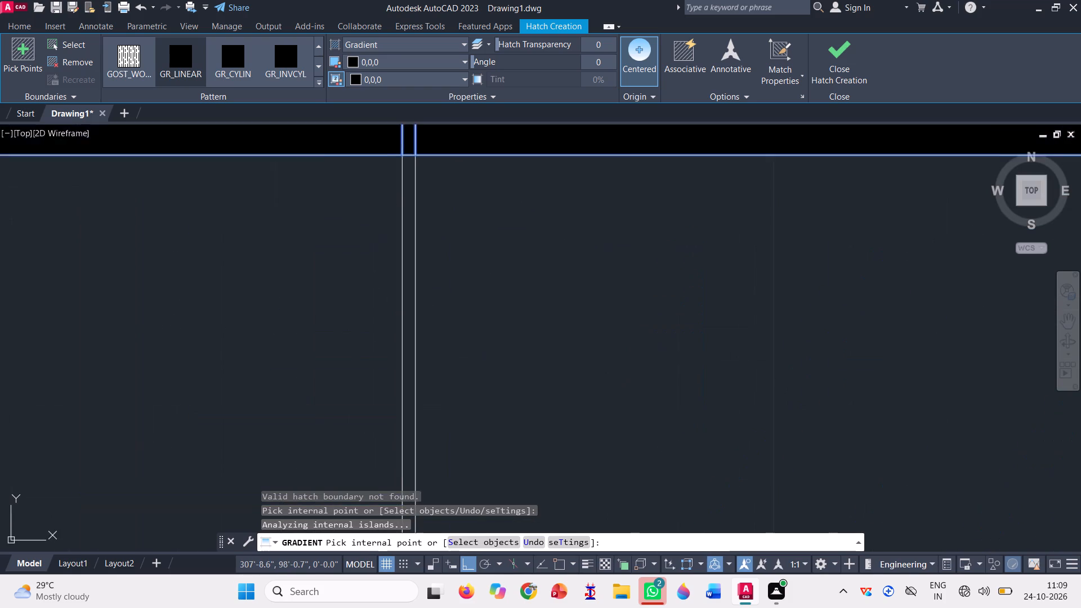
{"action": "scroll", "coordinate": [404, 289], "scroll_direction": "up", "scroll_amount": 1}
{"action": "left_click", "coordinate": [407, 291]}
{"action": "scroll", "coordinate": [360, 299], "scroll_direction": "down", "scroll_amount": 6}
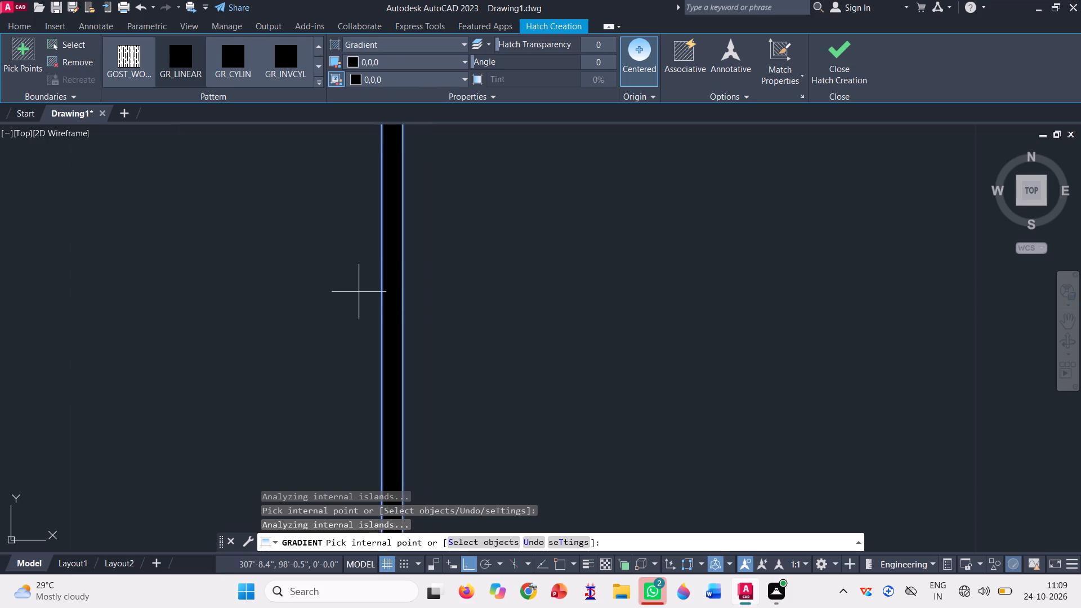
{"action": "scroll", "coordinate": [364, 273], "scroll_direction": "down", "scroll_amount": 4}
{"action": "scroll", "coordinate": [372, 302], "scroll_direction": "up", "scroll_amount": 3}
{"action": "scroll", "coordinate": [385, 357], "scroll_direction": "up", "scroll_amount": 2}
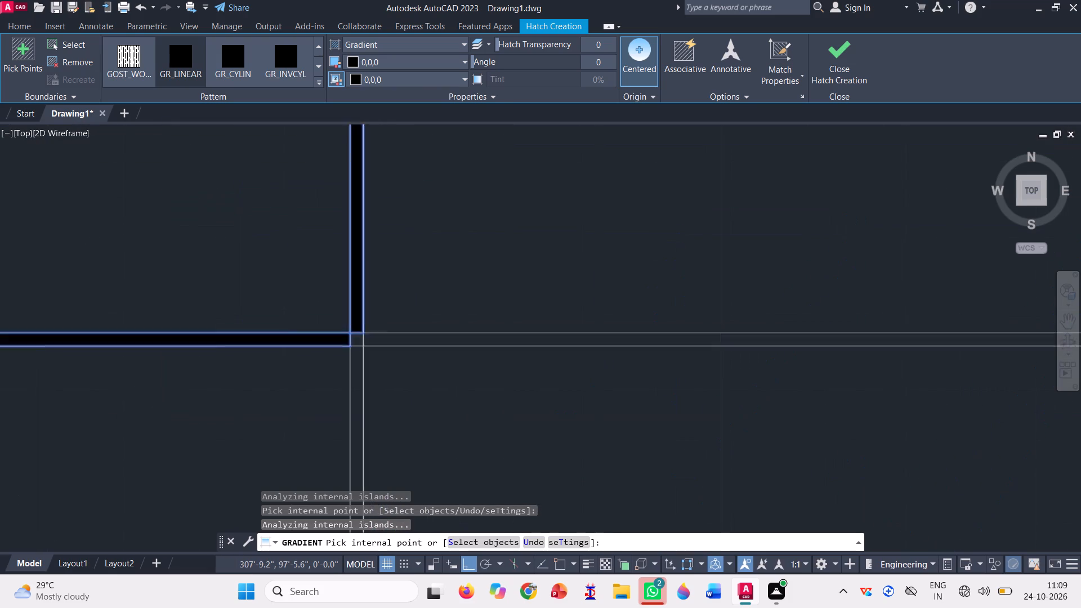
{"action": "scroll", "coordinate": [385, 357], "scroll_direction": "up", "scroll_amount": 2}
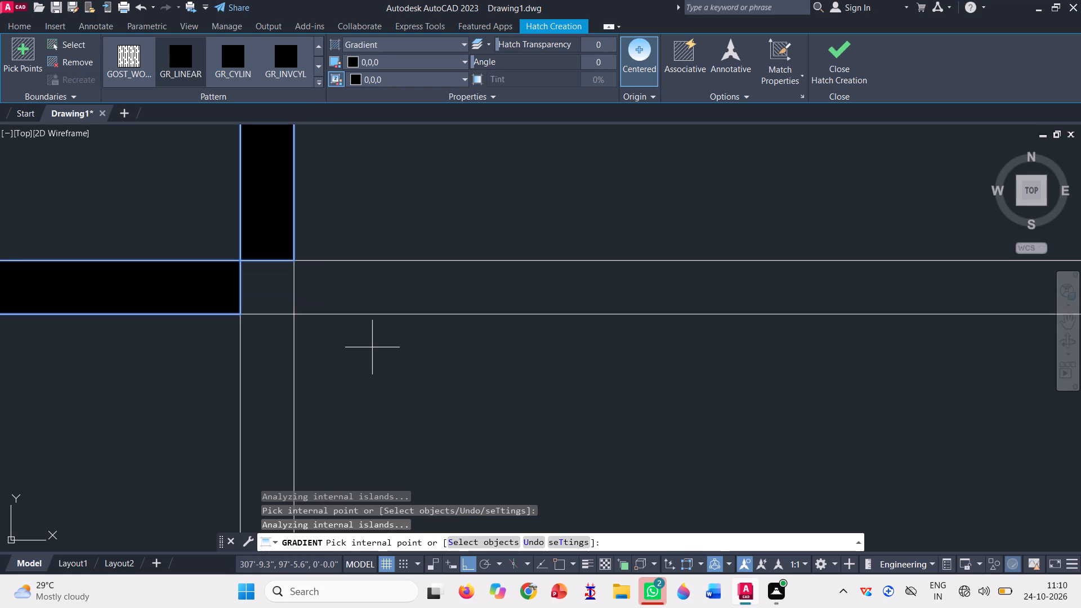
{"action": "left_click", "coordinate": [279, 292]}
Fill the middle rail in black between the intermediate post and the long diagonal brace.
{"action": "left_click", "coordinate": [351, 284]}
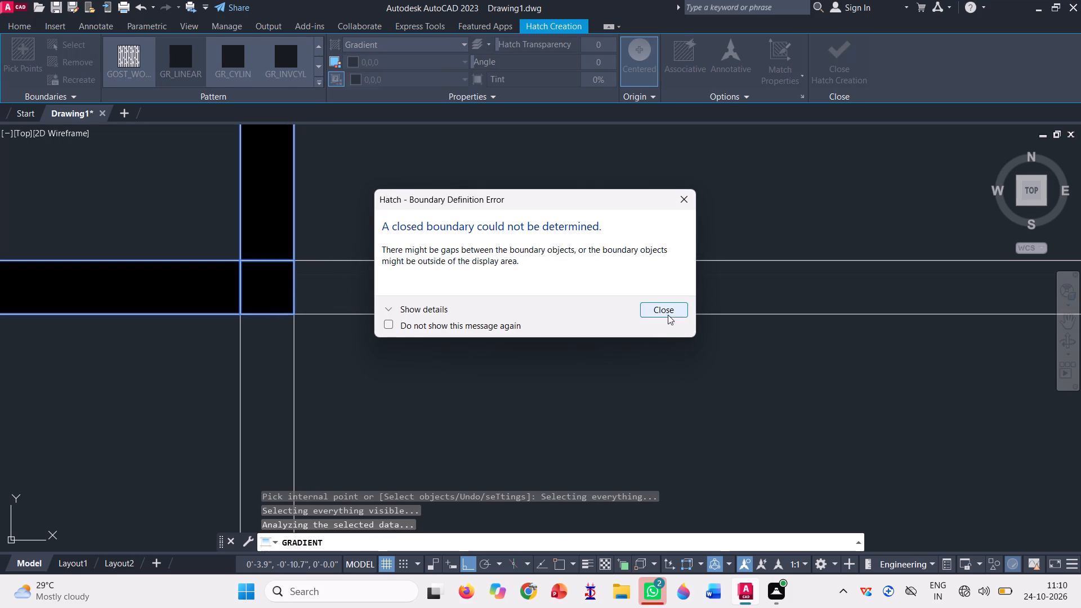
{"action": "left_click", "coordinate": [668, 313]}
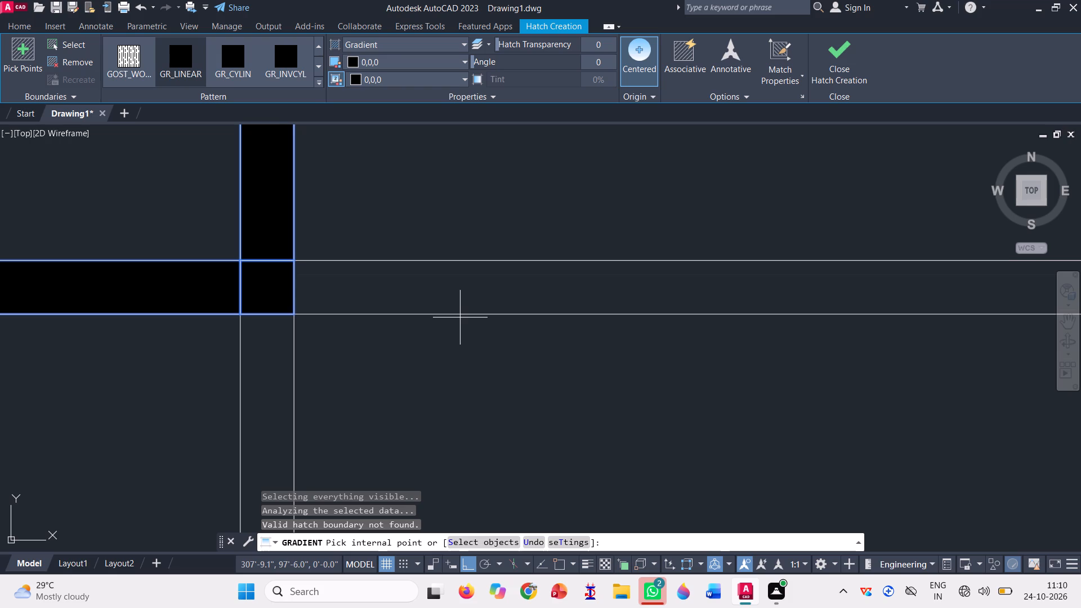
{"action": "left_click", "coordinate": [512, 288]}
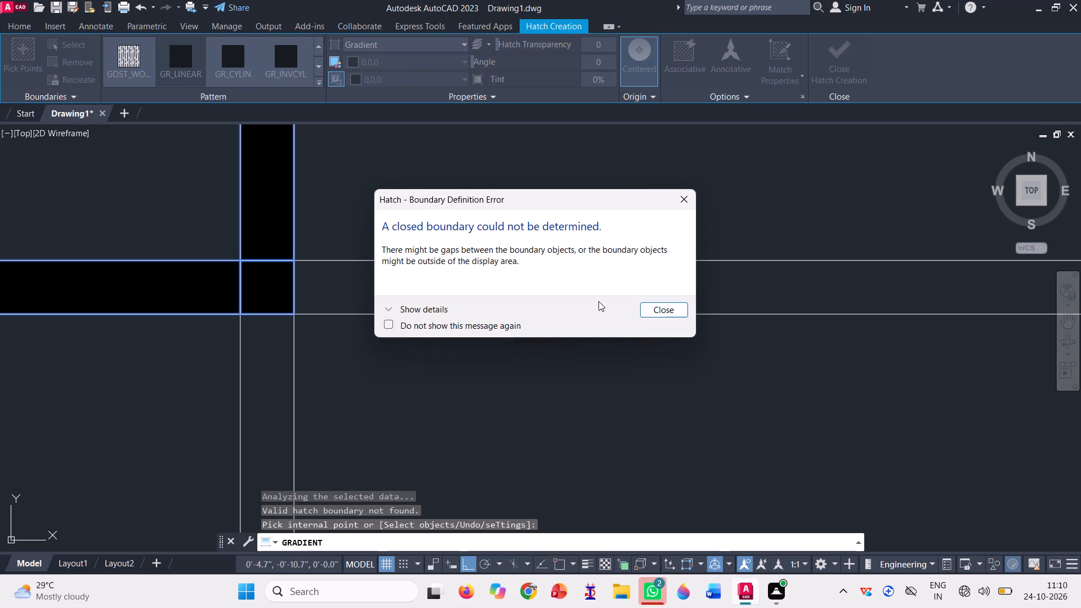
{"action": "left_click", "coordinate": [672, 312]}
{"action": "scroll", "coordinate": [389, 256], "scroll_direction": "down", "scroll_amount": 7}
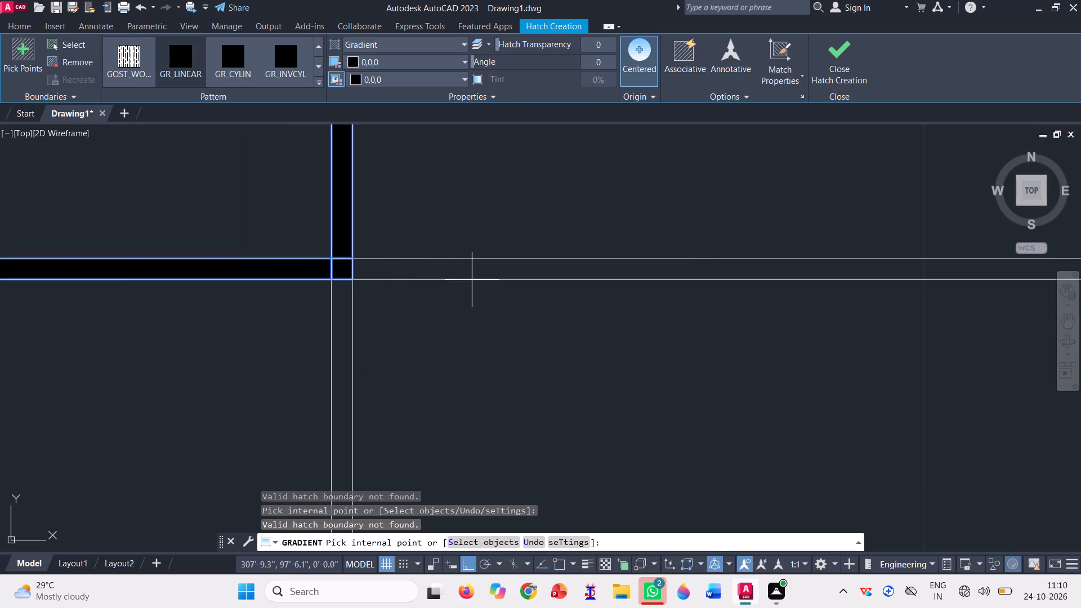
{"action": "scroll", "coordinate": [479, 281], "scroll_direction": "down", "scroll_amount": 2}
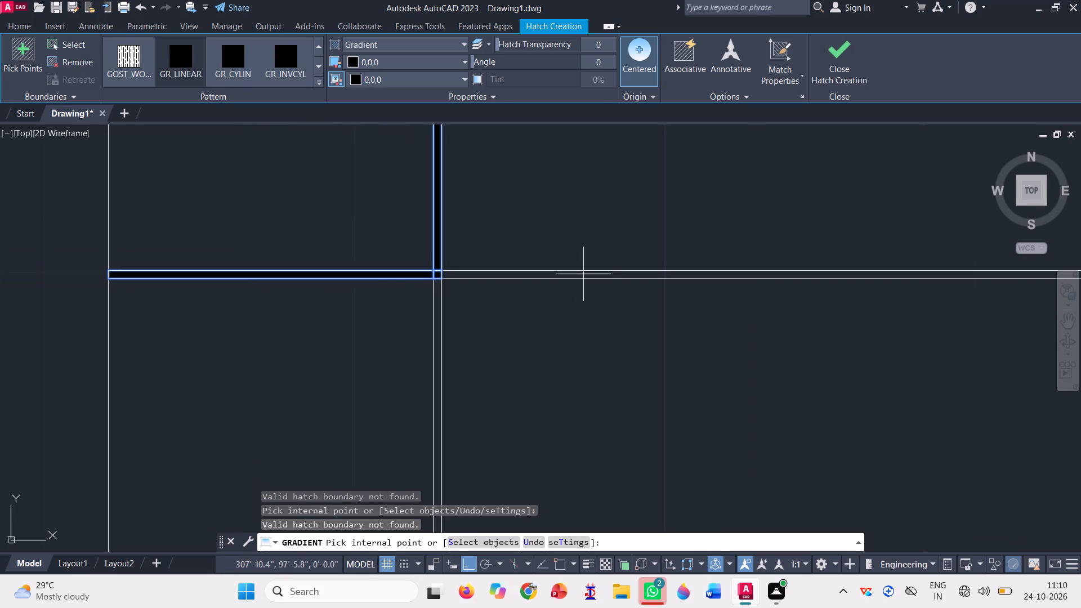
{"action": "left_click", "coordinate": [585, 275]}
{"action": "scroll", "coordinate": [408, 285], "scroll_direction": "down", "scroll_amount": 3}
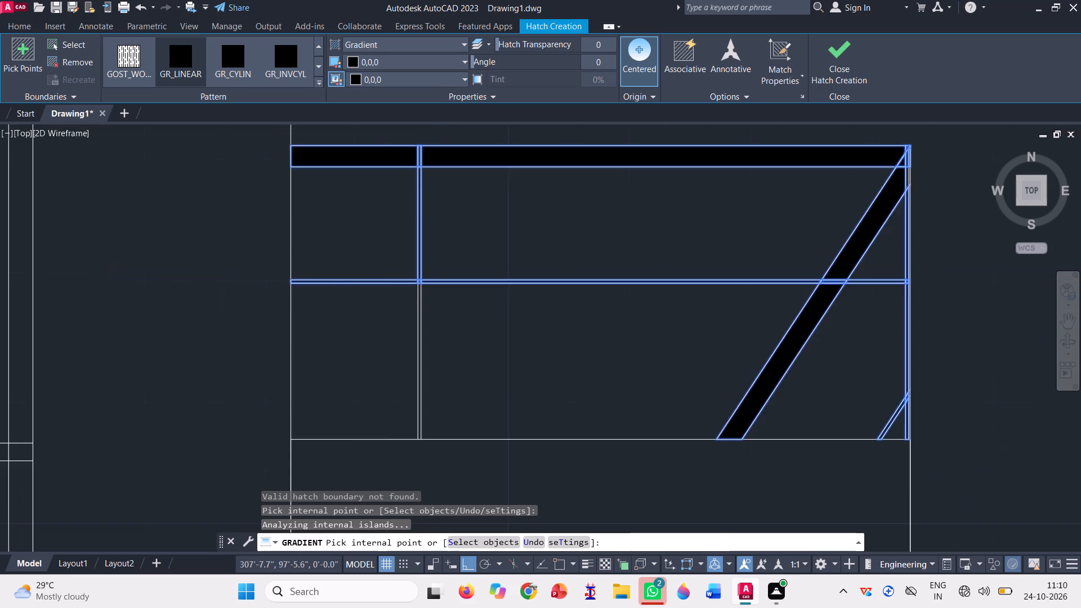
Fill the intermediate post in black below the middle rail and finish the gradient fill.
{"action": "scroll", "coordinate": [428, 333], "scroll_direction": "up", "scroll_amount": 4}
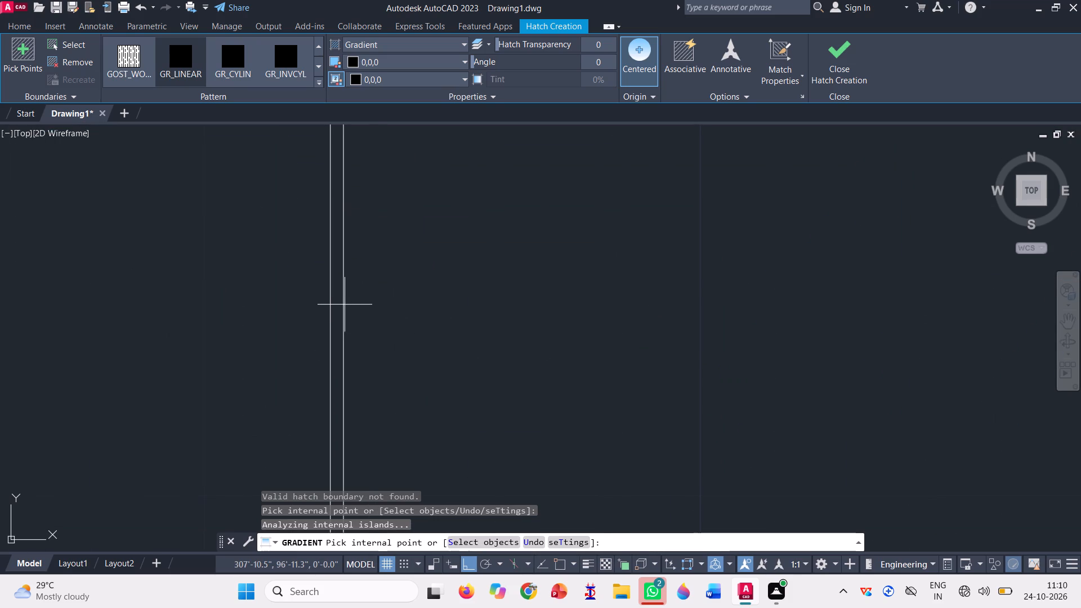
{"action": "left_click", "coordinate": [337, 299]}
{"action": "scroll", "coordinate": [435, 279], "scroll_direction": "down", "scroll_amount": 6}
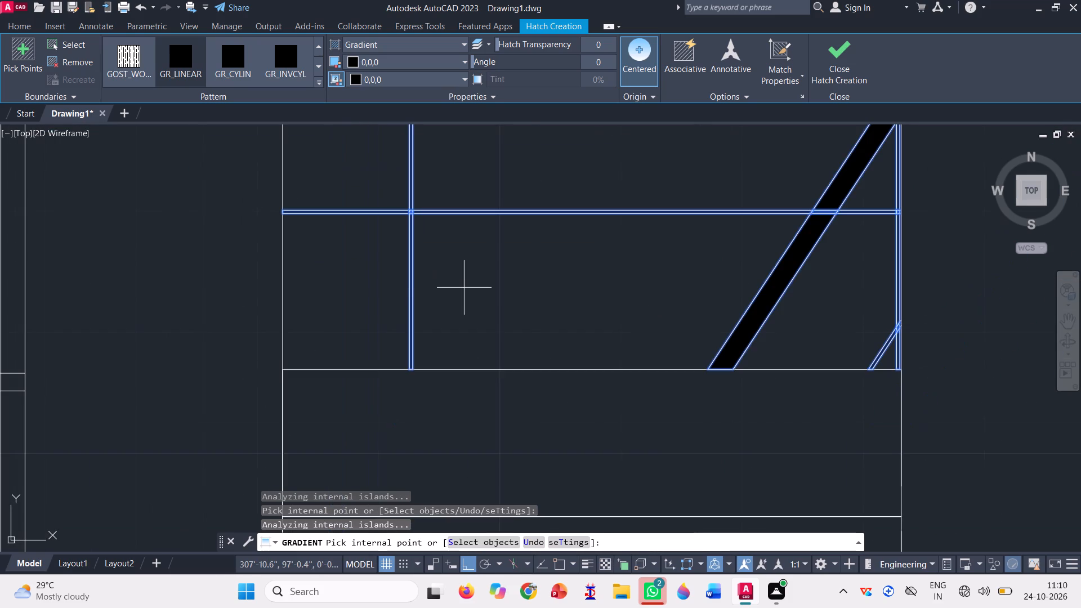
{"action": "scroll", "coordinate": [450, 296], "scroll_direction": "down", "scroll_amount": 1}
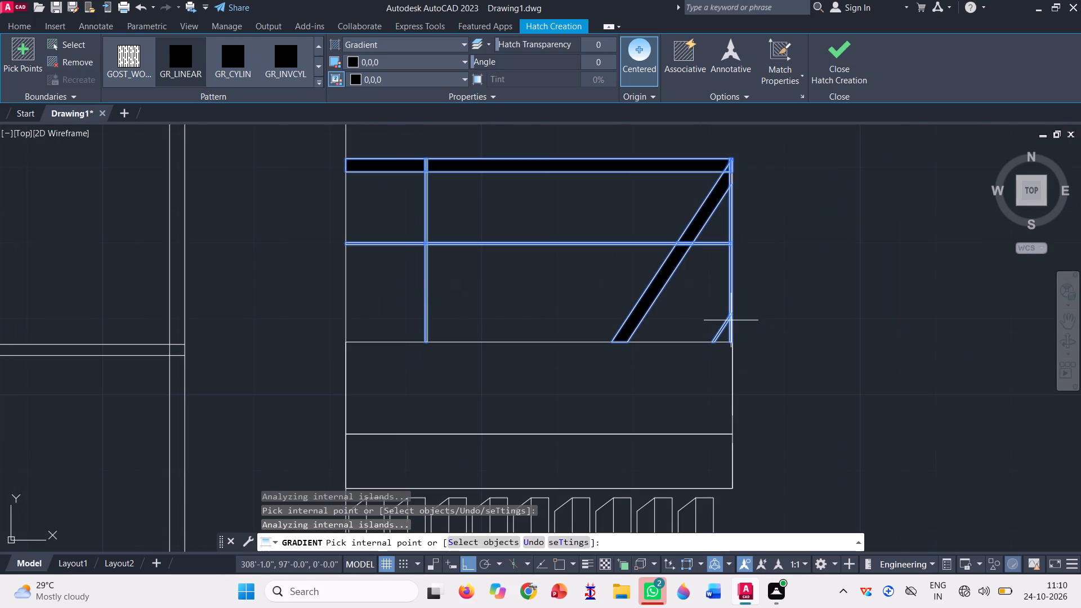
{"action": "key", "text": "space"}
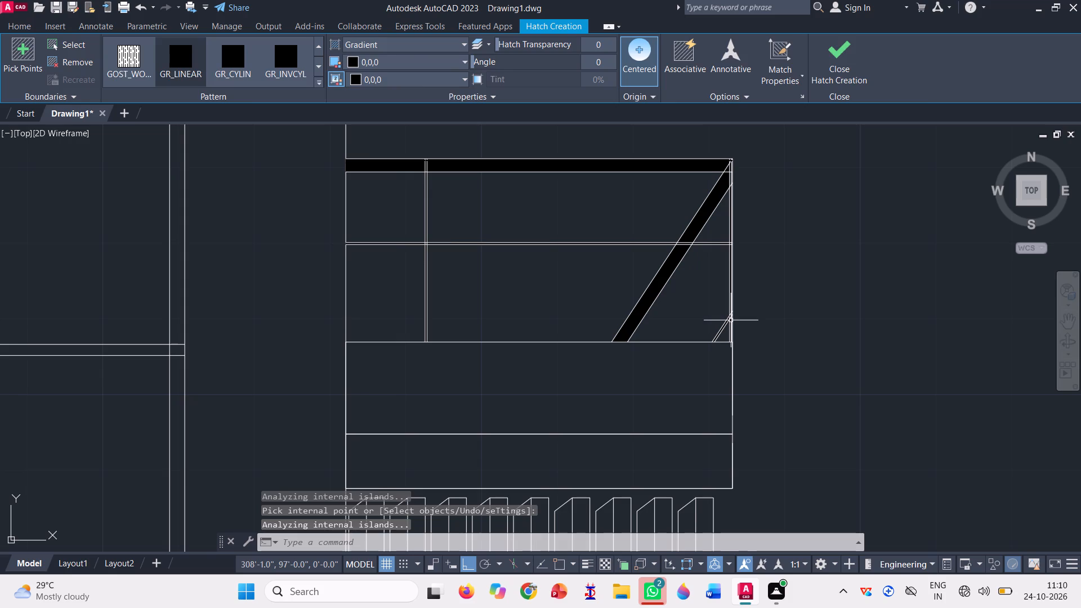
Copy the black railing fill from its lower wall-side corner onto the coloured elevation's lower right balcony railing, over the orange slats.
{"action": "type", "text": "co"}
{"action": "key", "text": "space"}
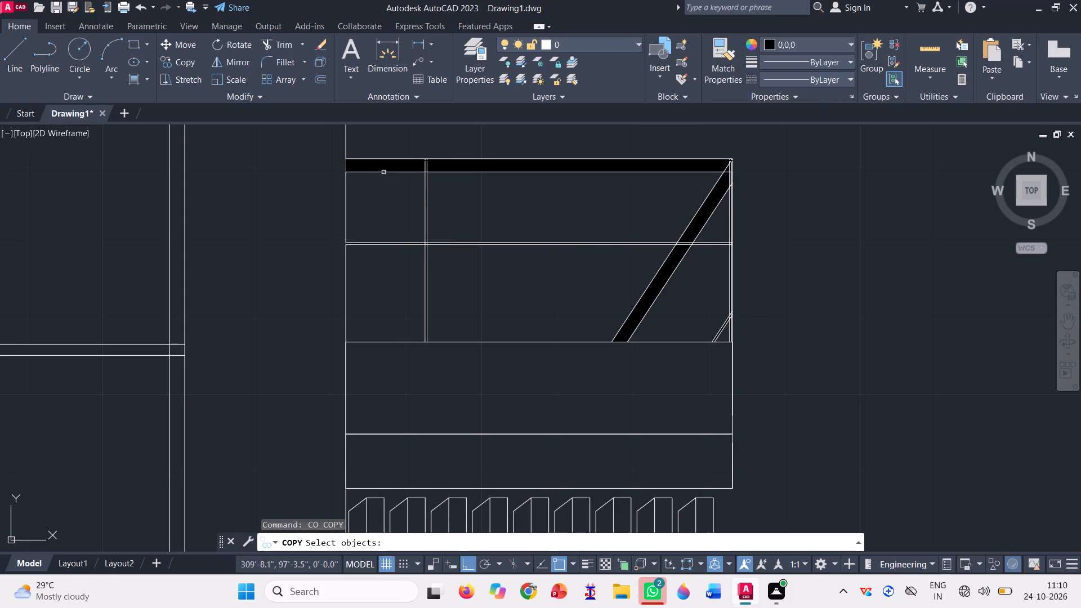
{"action": "left_click", "coordinate": [373, 166]}
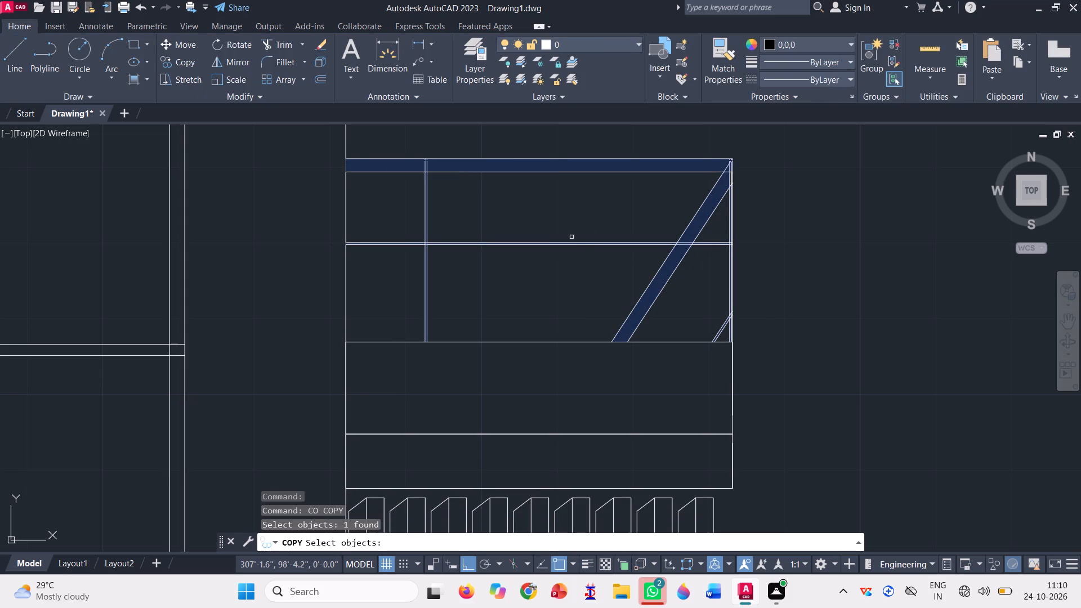
{"action": "key", "text": "space"}
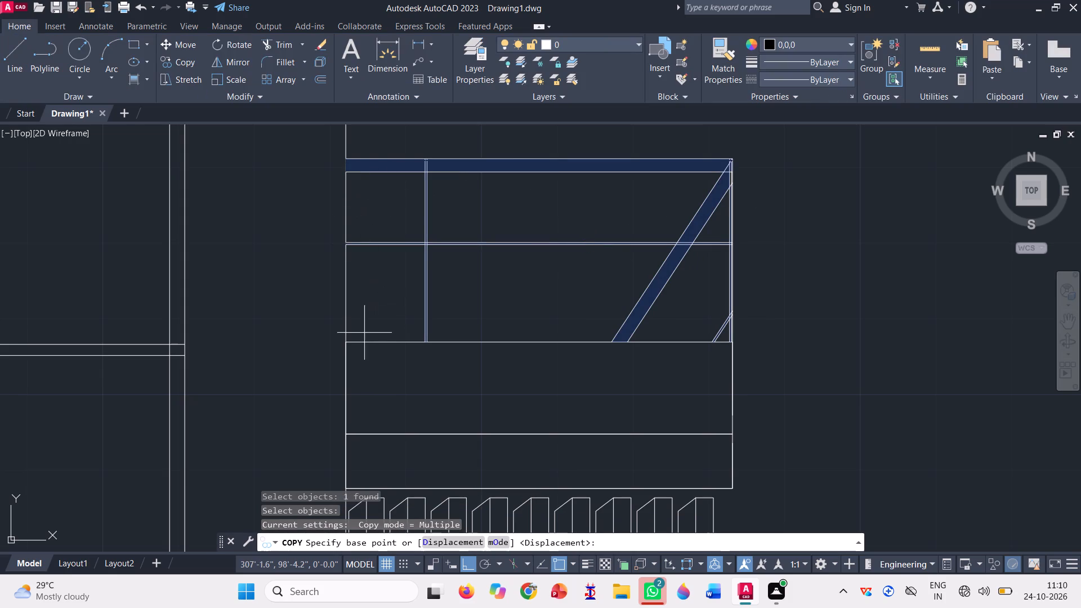
{"action": "left_click", "coordinate": [350, 342]}
{"action": "scroll", "coordinate": [632, 325], "scroll_direction": "down", "scroll_amount": 2}
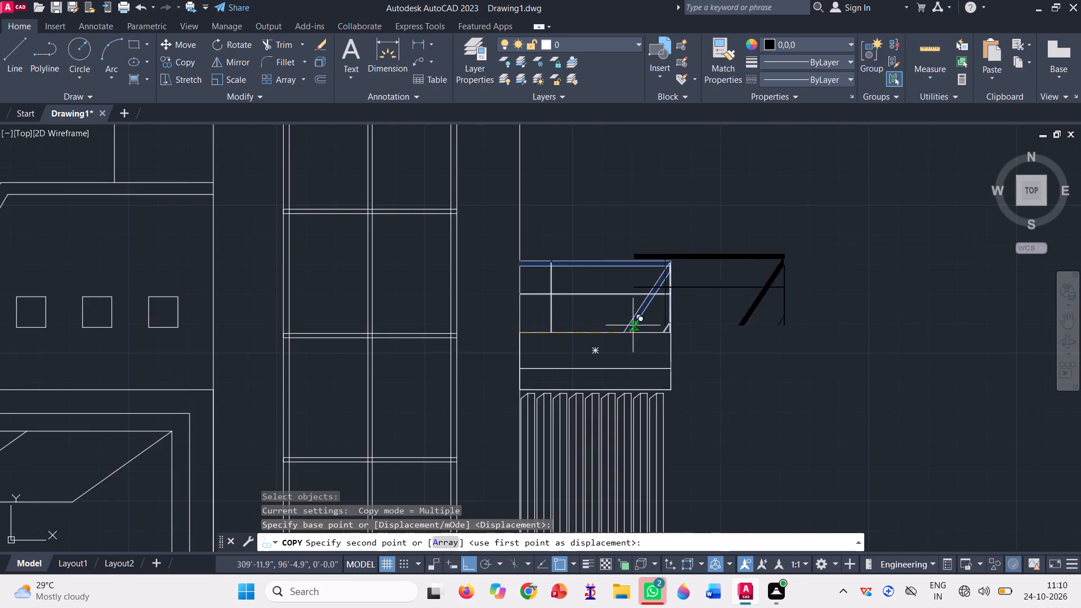
{"action": "scroll", "coordinate": [669, 319], "scroll_direction": "down", "scroll_amount": 5}
{"action": "scroll", "coordinate": [395, 377], "scroll_direction": "up", "scroll_amount": 3}
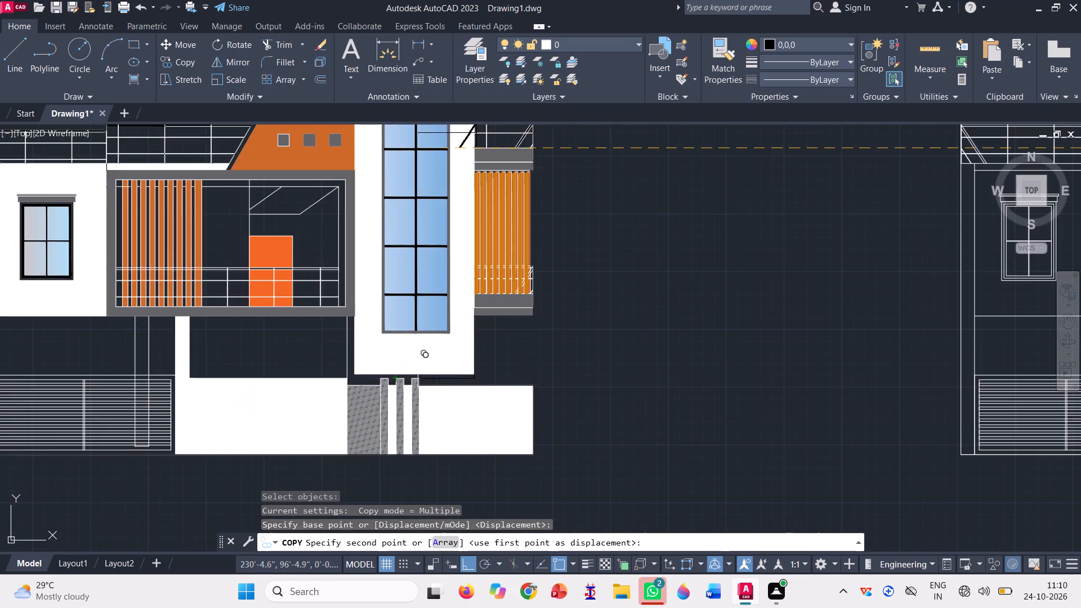
{"action": "scroll", "coordinate": [465, 280], "scroll_direction": "up", "scroll_amount": 4}
{"action": "left_click", "coordinate": [516, 366]}
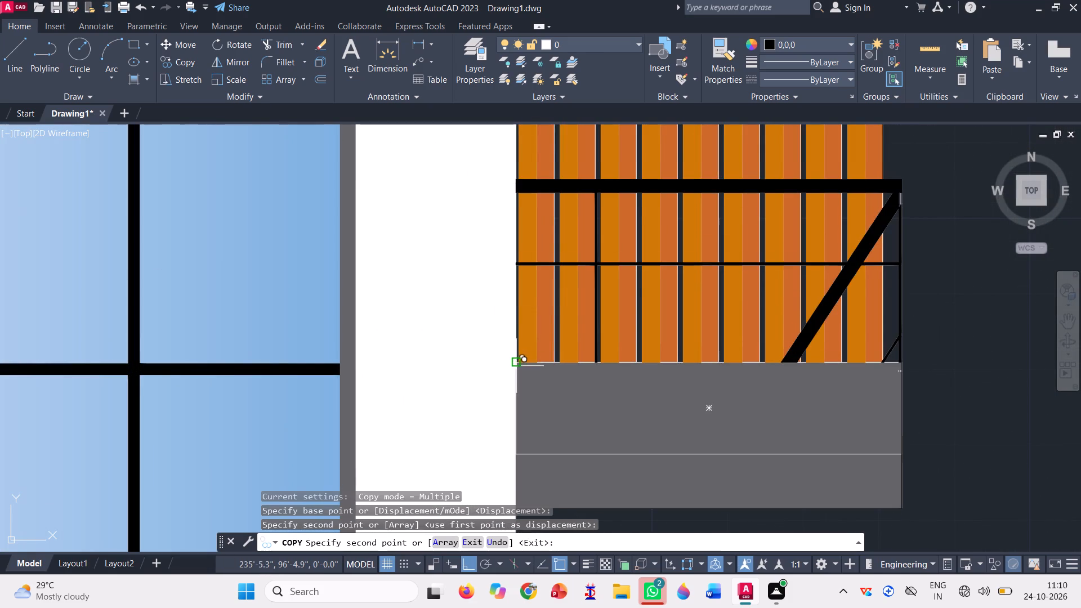
{"action": "scroll", "coordinate": [476, 354], "scroll_direction": "down", "scroll_amount": 5}
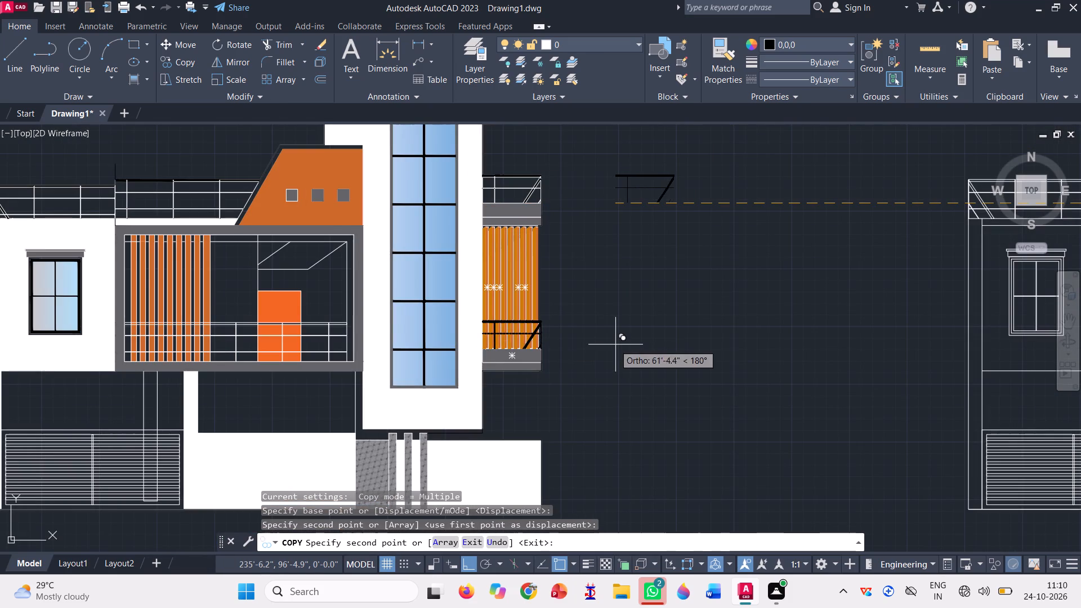
{"action": "key", "text": "space"}
Erase the original black fill from the uncoloured elevation's upper right balcony railing.
{"action": "scroll", "coordinate": [508, 352], "scroll_direction": "down", "scroll_amount": 1}
{"action": "scroll", "coordinate": [443, 311], "scroll_direction": "down", "scroll_amount": 1}
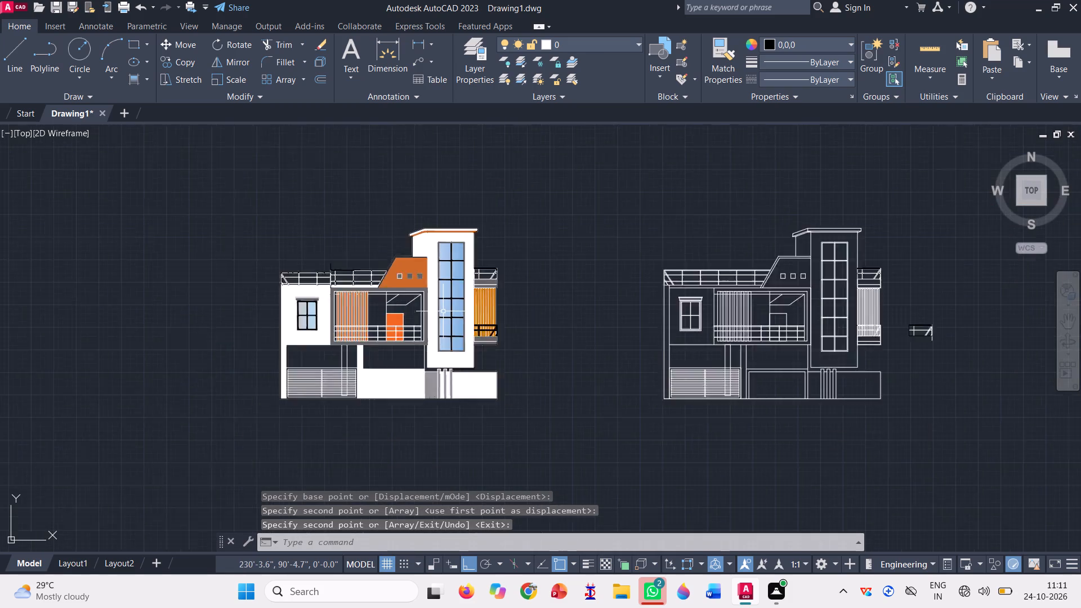
{"action": "scroll", "coordinate": [443, 311], "scroll_direction": "down", "scroll_amount": 1}
{"action": "scroll", "coordinate": [723, 311], "scroll_direction": "up", "scroll_amount": 3}
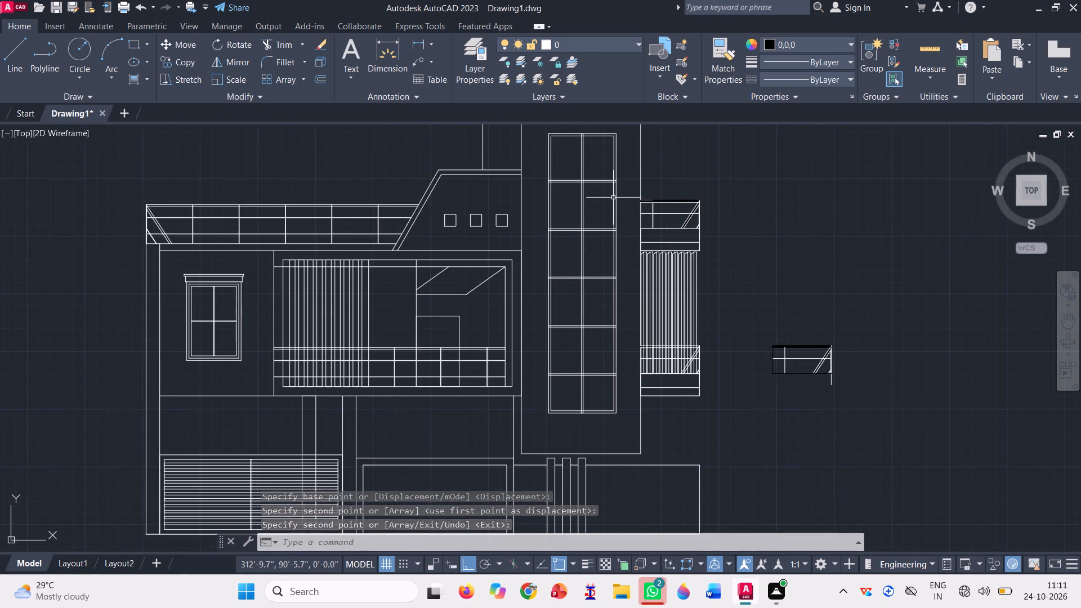
{"action": "scroll", "coordinate": [613, 198], "scroll_direction": "up", "scroll_amount": 3}
{"action": "scroll", "coordinate": [732, 209], "scroll_direction": "up", "scroll_amount": 2}
{"action": "left_click", "coordinate": [732, 208]}
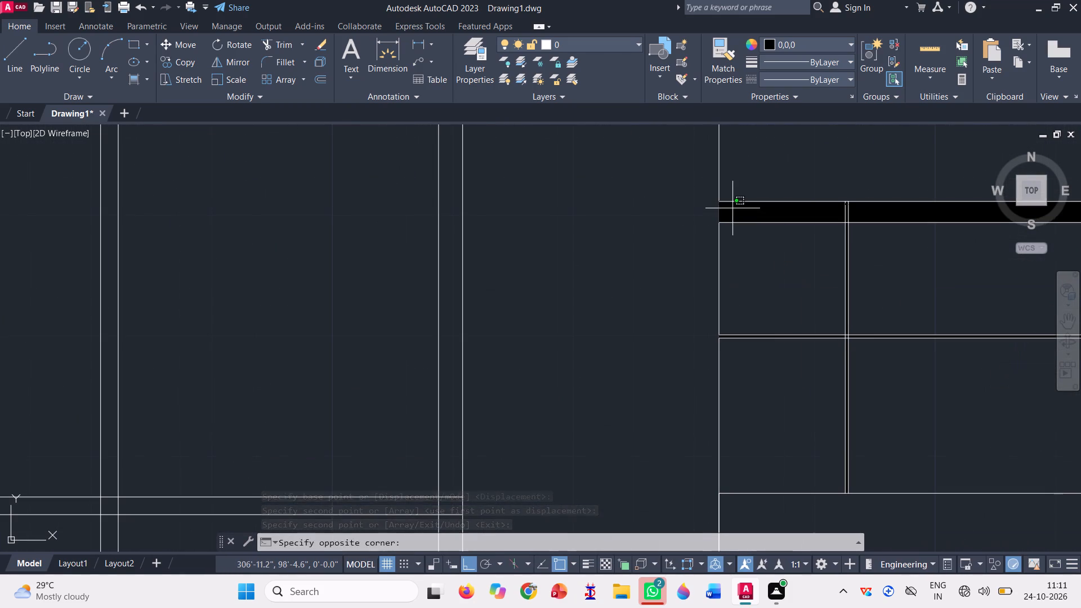
{"action": "key", "text": "Delete"}
Erase the stray railing copy standing beside the uncoloured elevation.
{"action": "scroll", "coordinate": [450, 265], "scroll_direction": "down", "scroll_amount": 2}
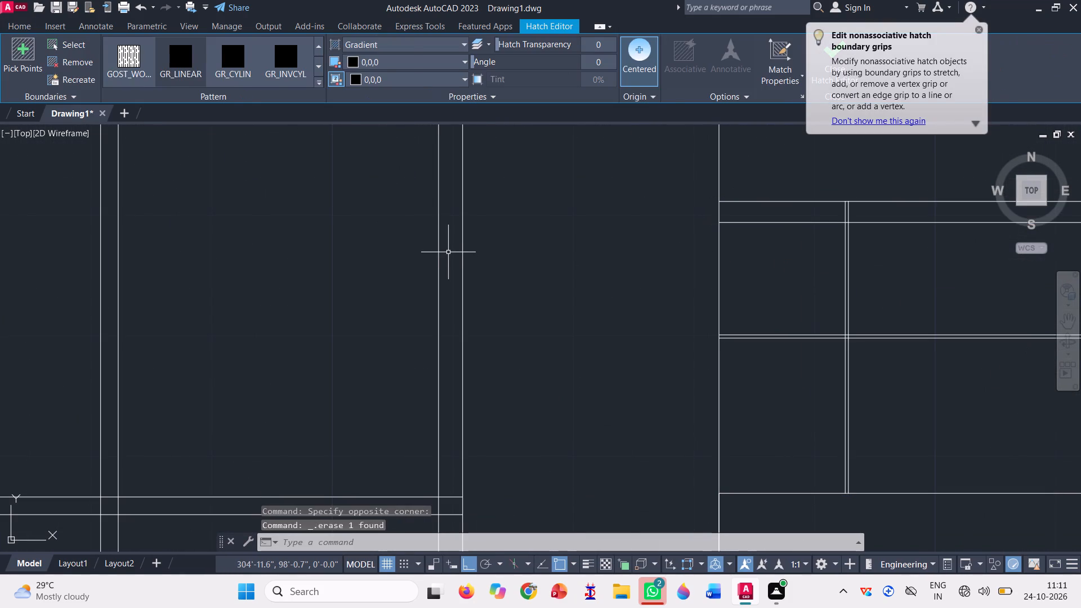
{"action": "scroll", "coordinate": [450, 265], "scroll_direction": "down", "scroll_amount": 8}
{"action": "left_click", "coordinate": [520, 321]}
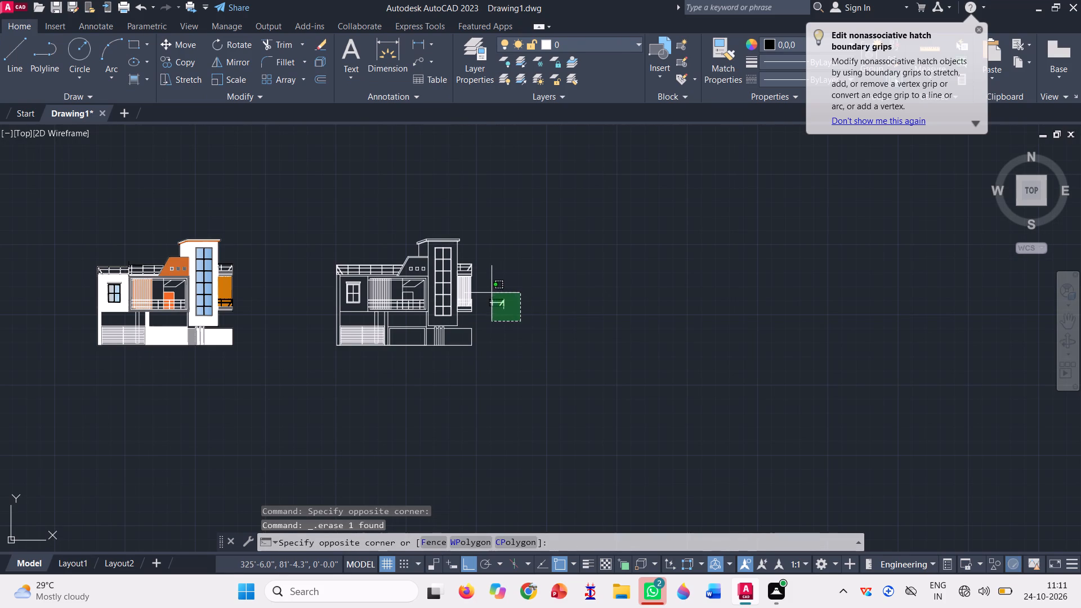
{"action": "left_click", "coordinate": [480, 290]}
{"action": "key", "text": "Delete"}
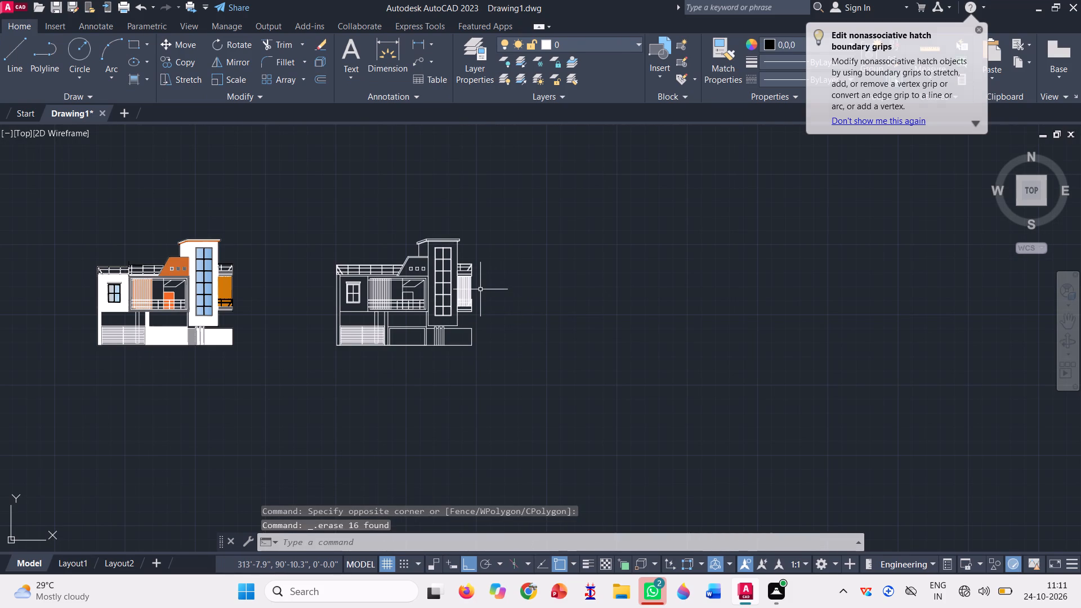
{"action": "scroll", "coordinate": [75, 270], "scroll_direction": "up", "scroll_amount": 2}
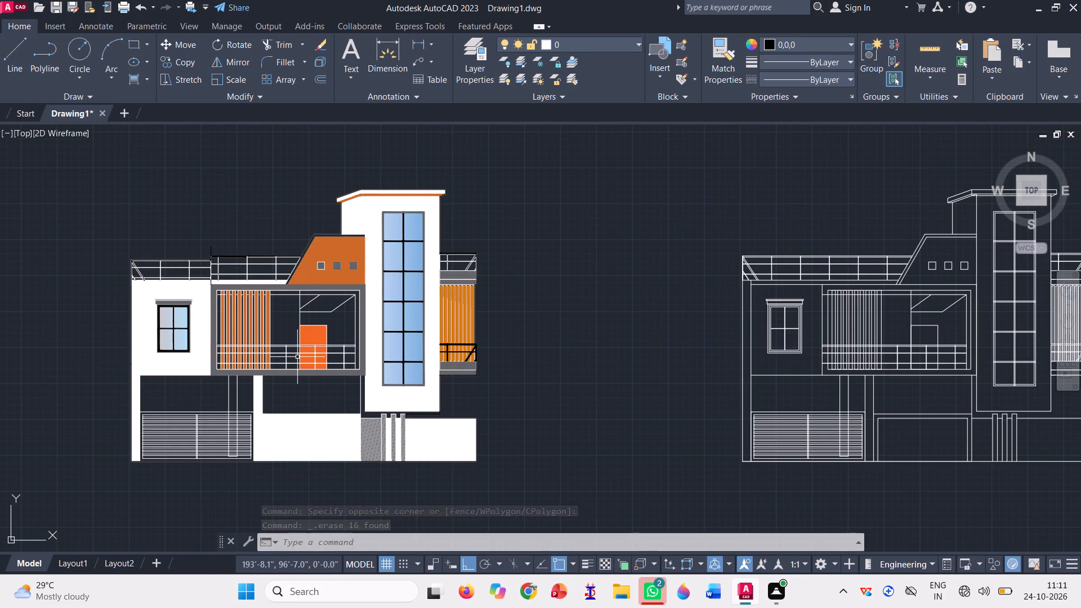
Copy the coloured elevation's middle balcony railing outlines from the top rail's right end into the empty space left of the elevation.
{"action": "scroll", "coordinate": [297, 357], "scroll_direction": "up", "scroll_amount": 2}
{"action": "scroll", "coordinate": [249, 338], "scroll_direction": "up", "scroll_amount": 2}
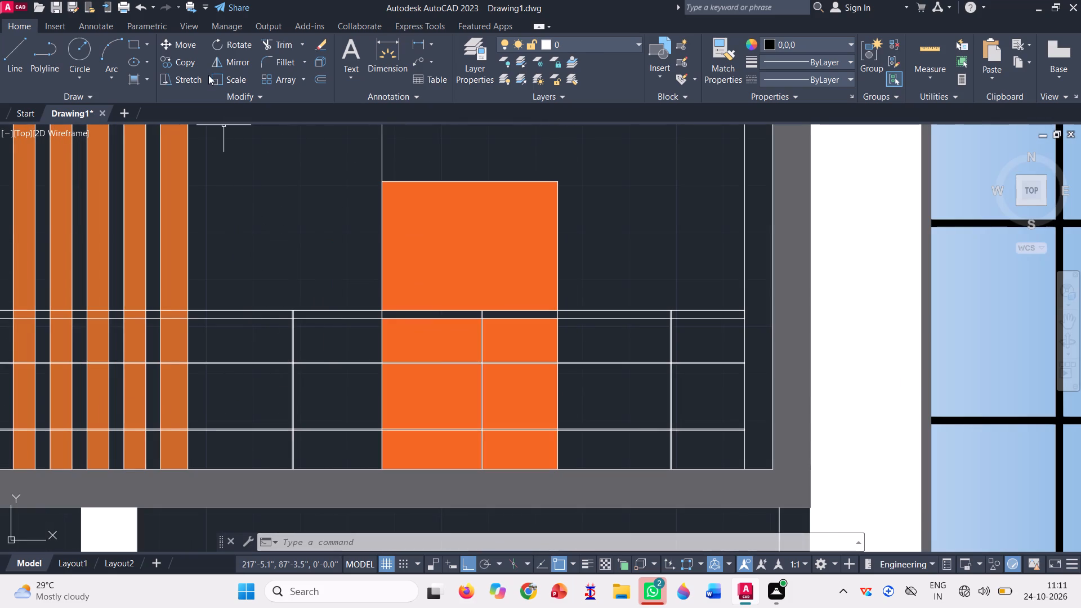
{"action": "scroll", "coordinate": [286, 319], "scroll_direction": "down", "scroll_amount": 3}
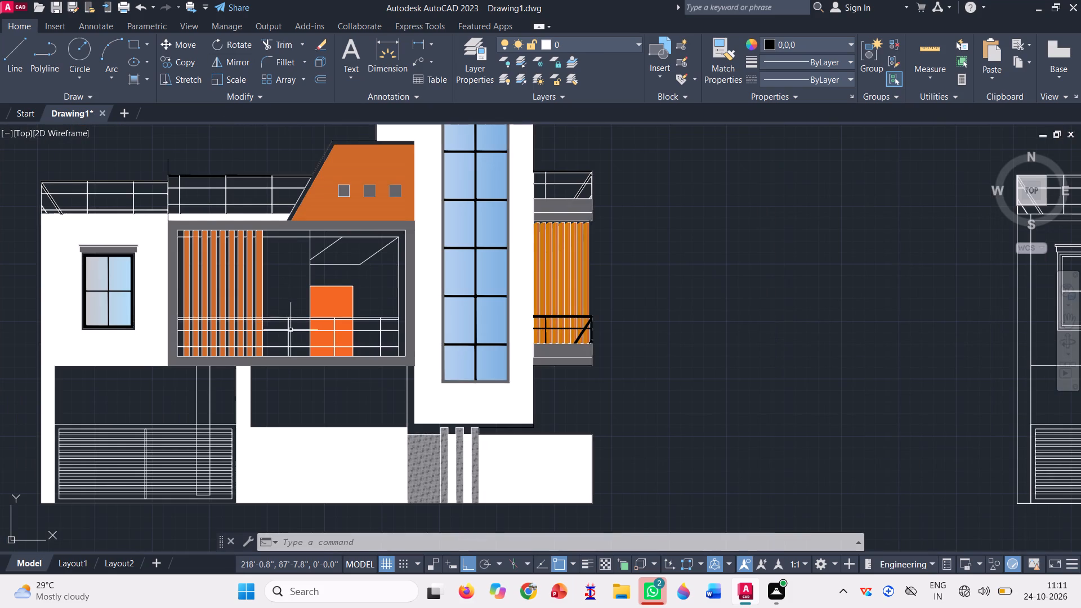
{"action": "scroll", "coordinate": [291, 330], "scroll_direction": "up", "scroll_amount": 3}
{"action": "left_click", "coordinate": [307, 351]}
{"action": "left_click", "coordinate": [227, 242]}
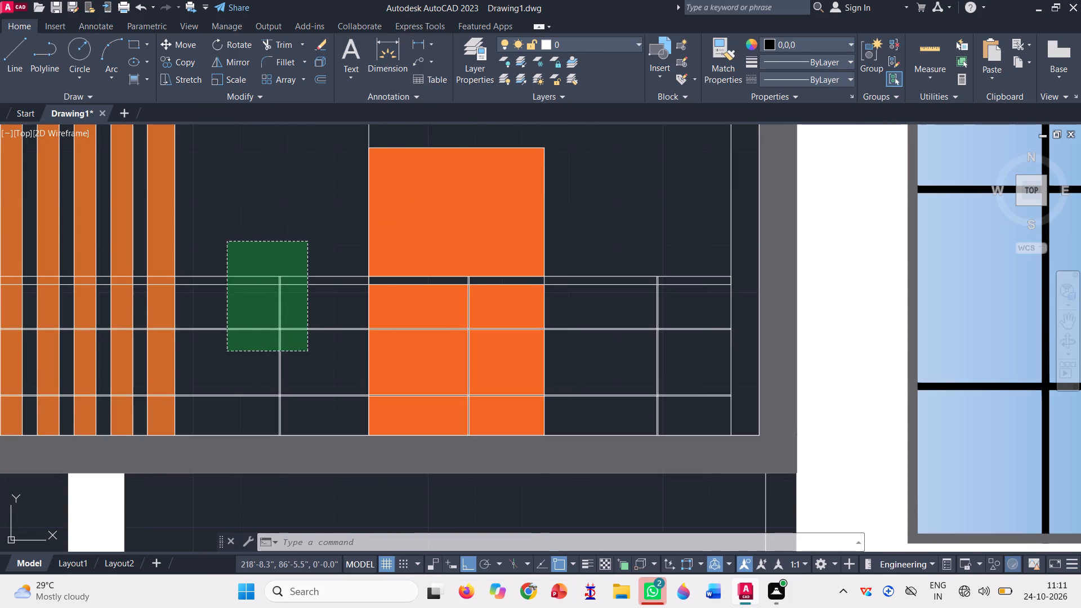
{"action": "scroll", "coordinate": [298, 274], "scroll_direction": "down", "scroll_amount": 2}
{"action": "scroll", "coordinate": [376, 303], "scroll_direction": "up", "scroll_amount": 3}
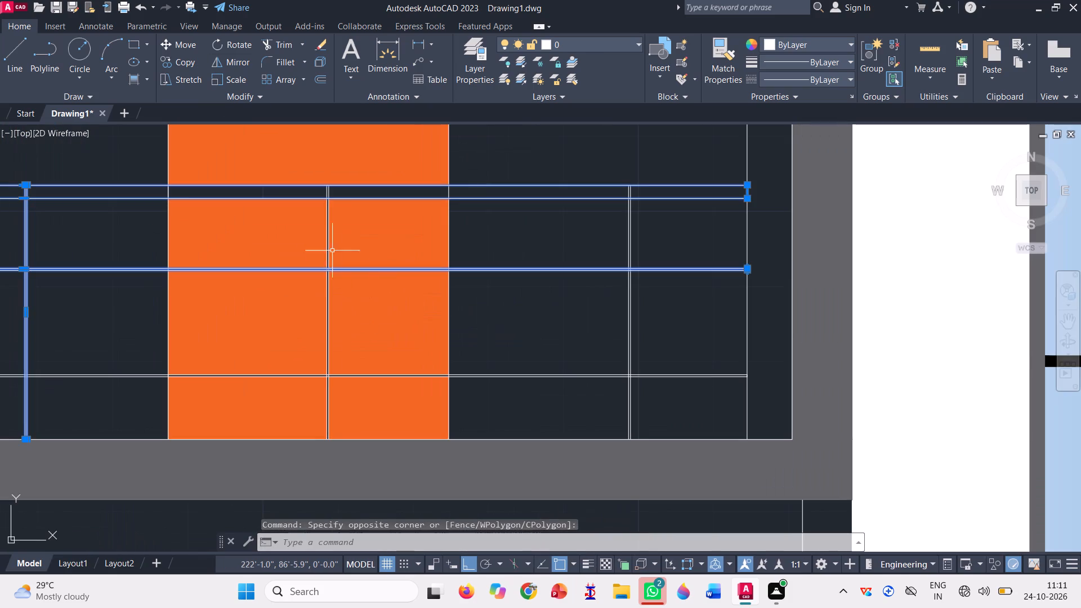
{"action": "scroll", "coordinate": [327, 222], "scroll_direction": "up", "scroll_amount": 3}
{"action": "left_click", "coordinate": [327, 222]}
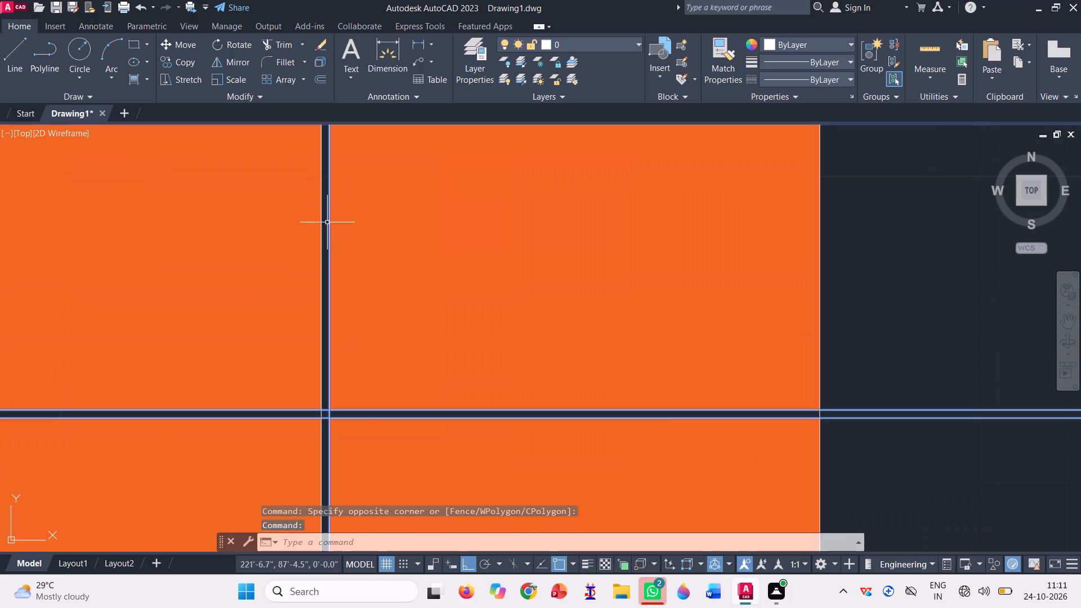
{"action": "scroll", "coordinate": [378, 276], "scroll_direction": "down", "scroll_amount": 5}
{"action": "left_click", "coordinate": [504, 275]}
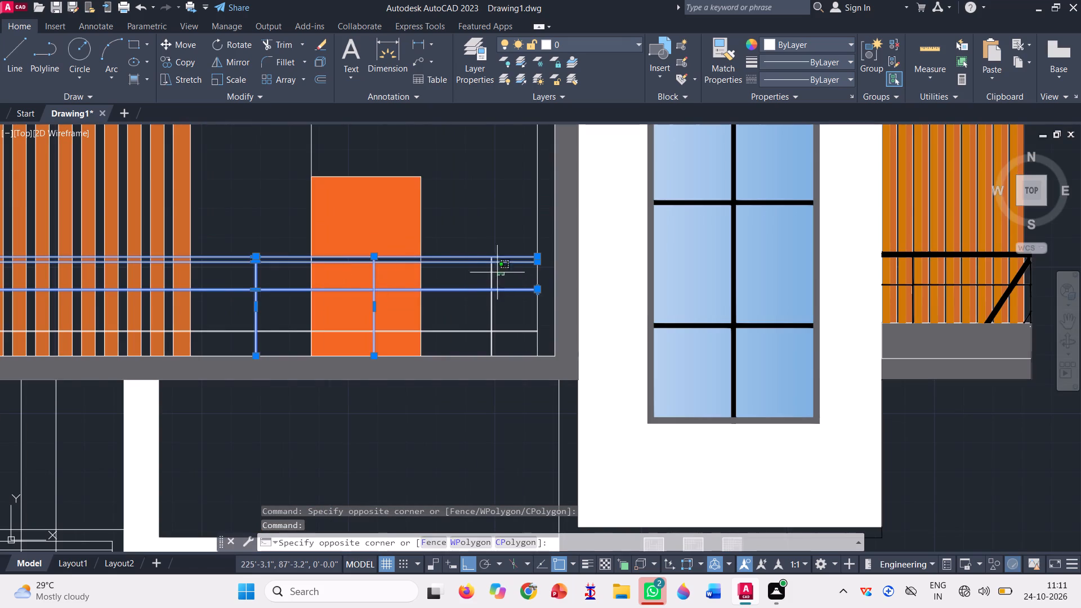
{"action": "left_click", "coordinate": [458, 239]}
{"action": "left_click", "coordinate": [515, 342]}
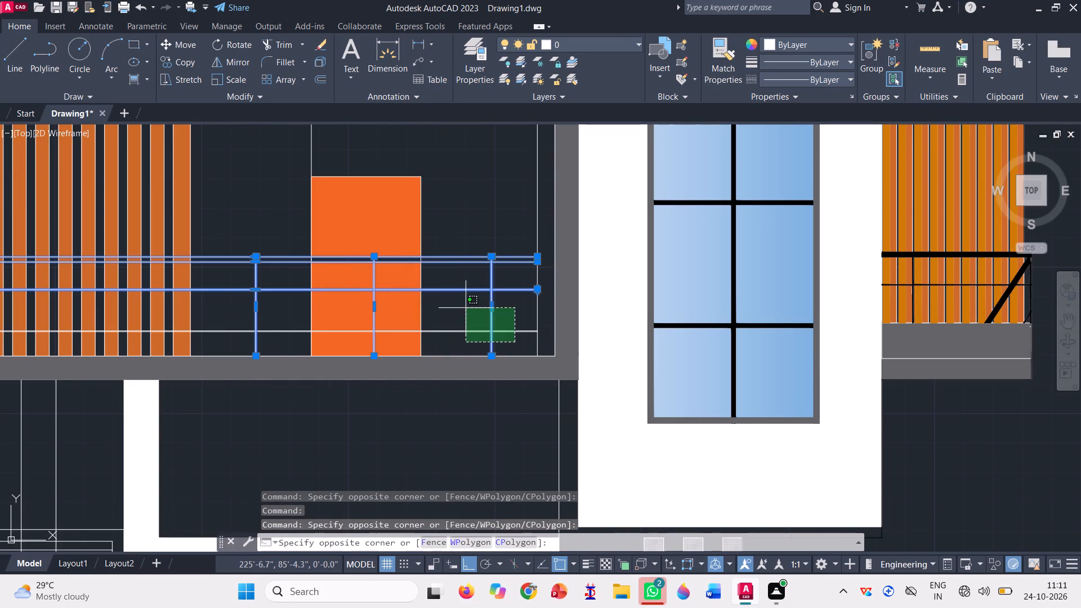
{"action": "left_click", "coordinate": [464, 307]}
{"action": "scroll", "coordinate": [550, 324], "scroll_direction": "down", "scroll_amount": 2}
{"action": "type", "text": "co"}
{"action": "key", "text": "space"}
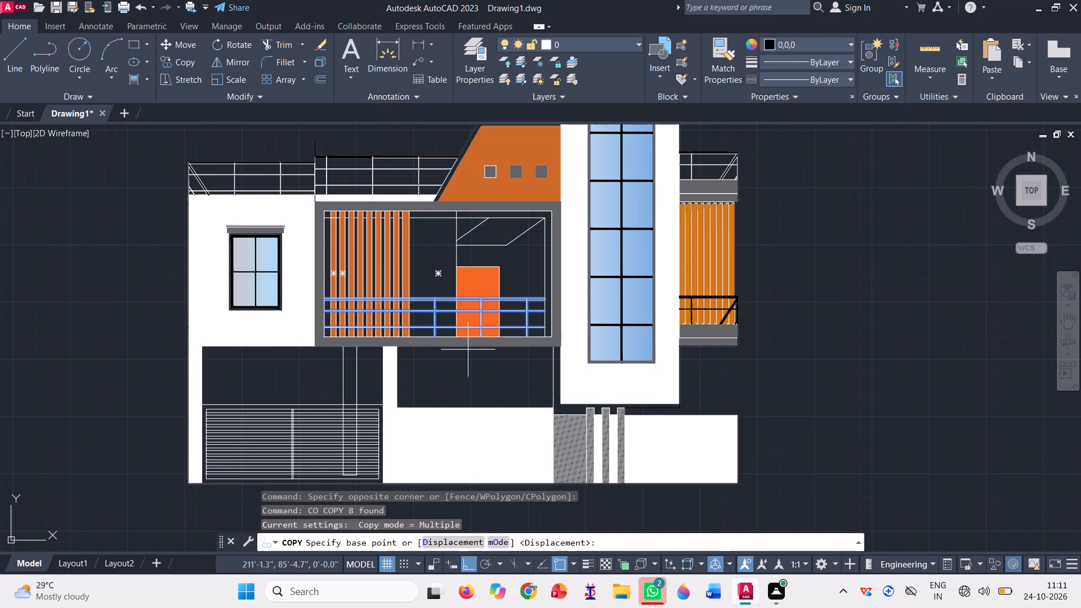
{"action": "scroll", "coordinate": [506, 305], "scroll_direction": "up", "scroll_amount": 3}
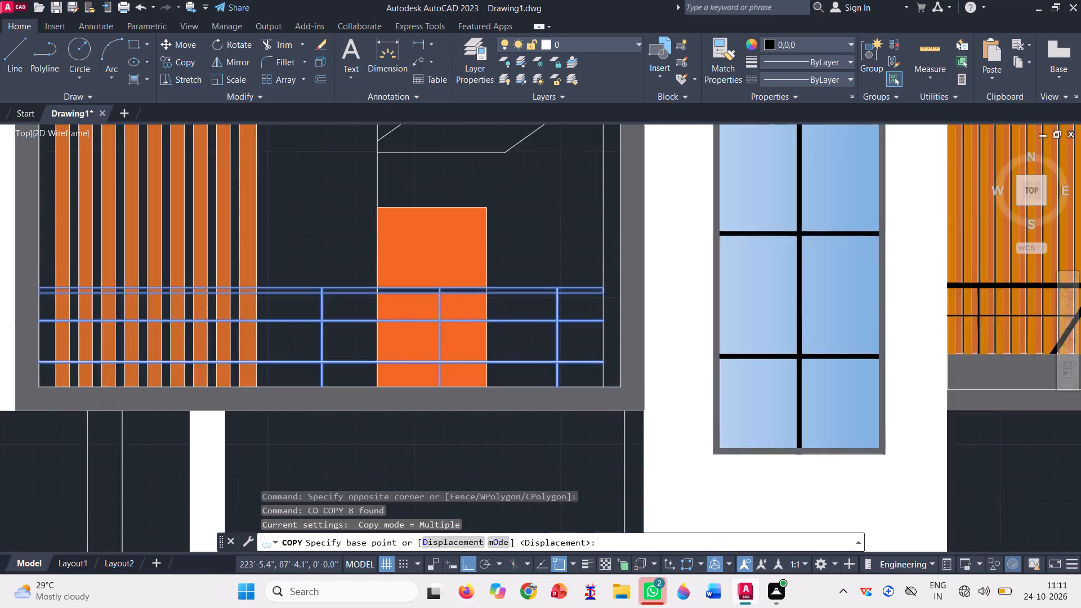
{"action": "scroll", "coordinate": [660, 268], "scroll_direction": "up", "scroll_amount": 3}
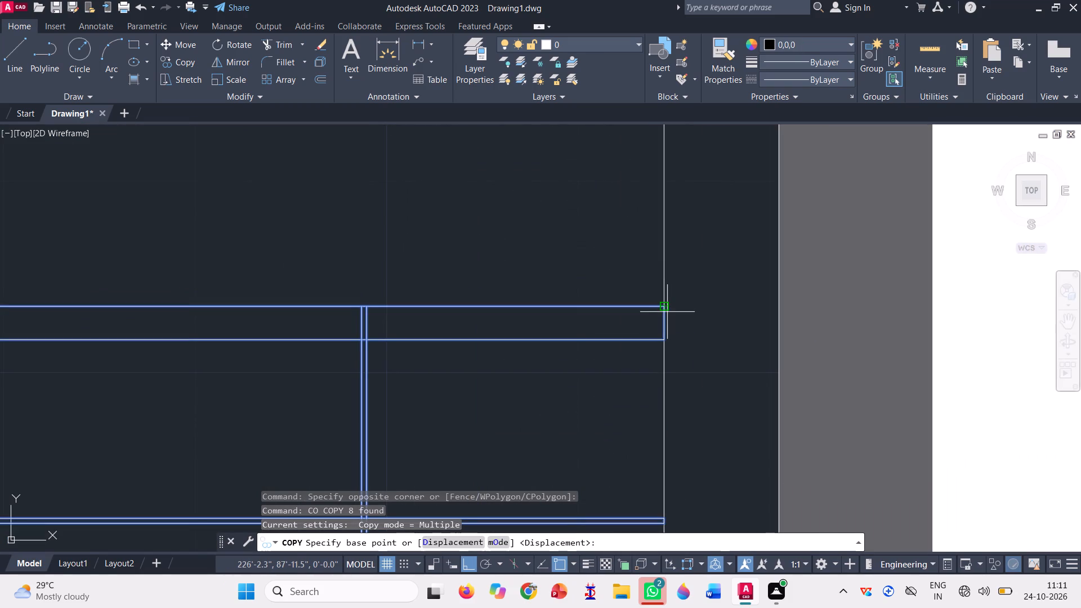
{"action": "left_click", "coordinate": [665, 305]}
{"action": "scroll", "coordinate": [679, 255], "scroll_direction": "down", "scroll_amount": 7}
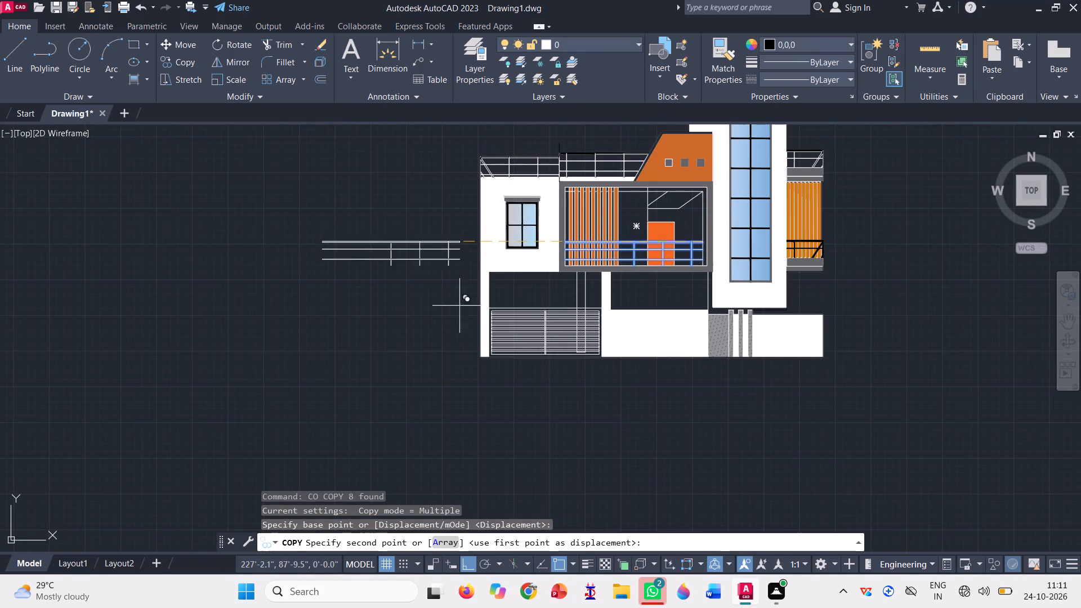
{"action": "left_click", "coordinate": [407, 316]}
{"action": "key", "text": "Escape"}
Draw a vertical line in colour 255,255,255 from the copied railing's upper left corner down past the post bases.
{"action": "scroll", "coordinate": [285, 216], "scroll_direction": "up", "scroll_amount": 2}
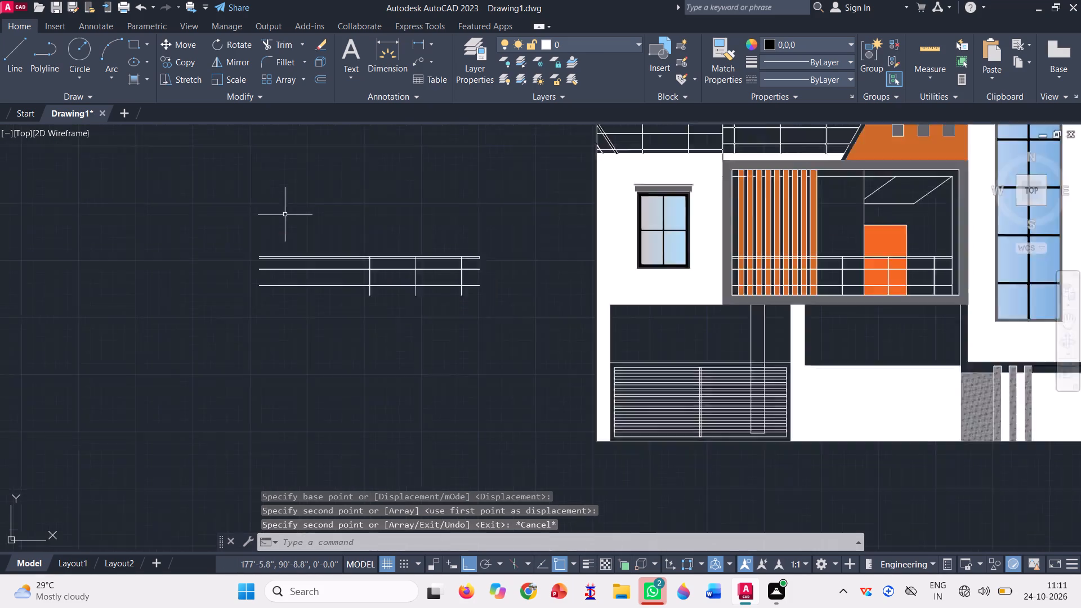
{"action": "scroll", "coordinate": [285, 214], "scroll_direction": "up", "scroll_amount": 1}
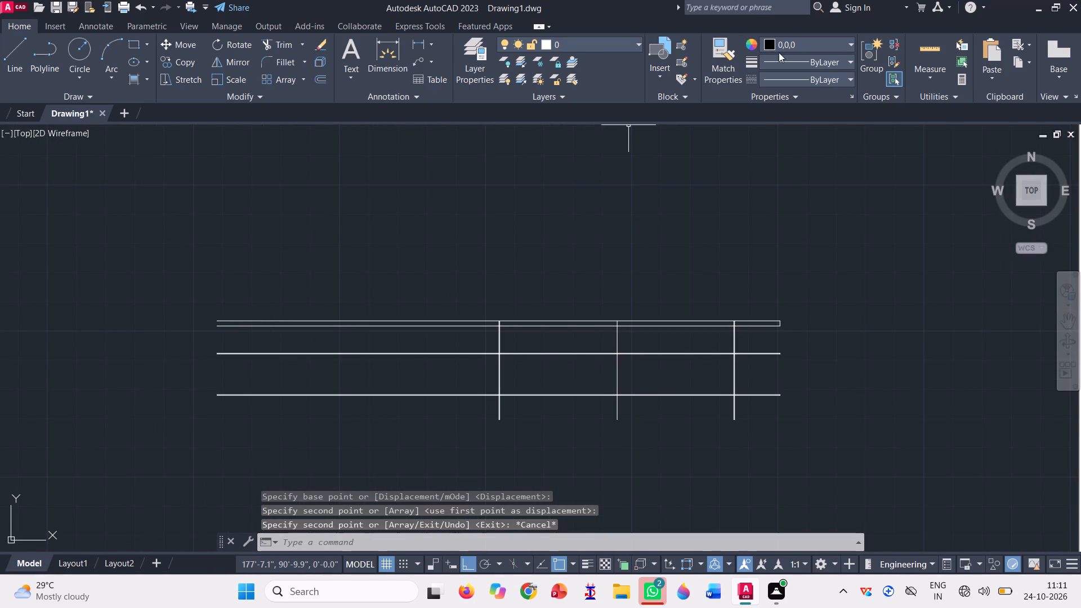
{"action": "left_click", "coordinate": [794, 37]}
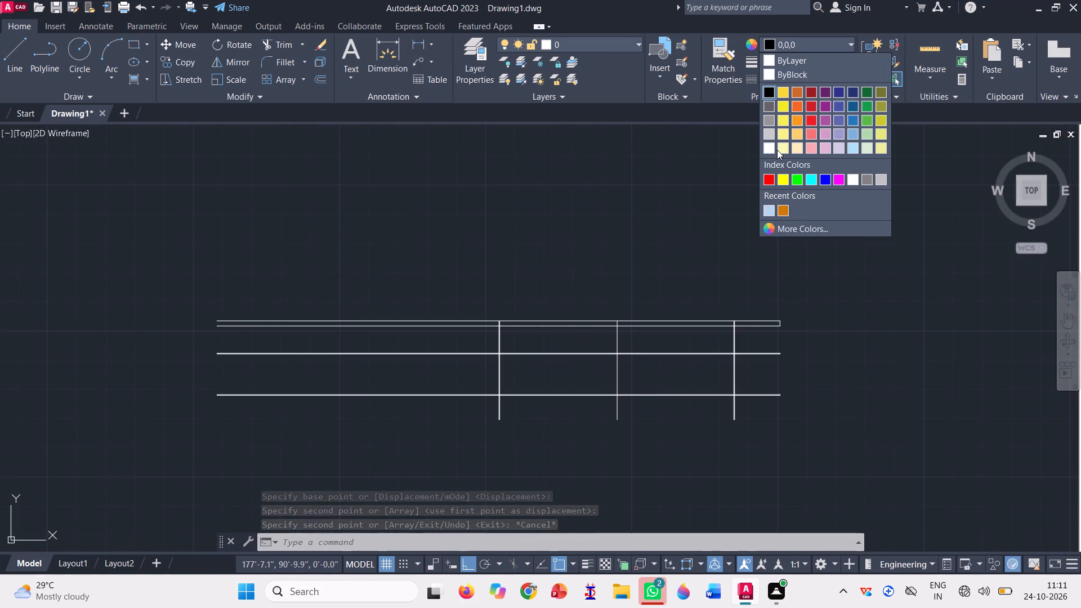
{"action": "left_click", "coordinate": [769, 146]}
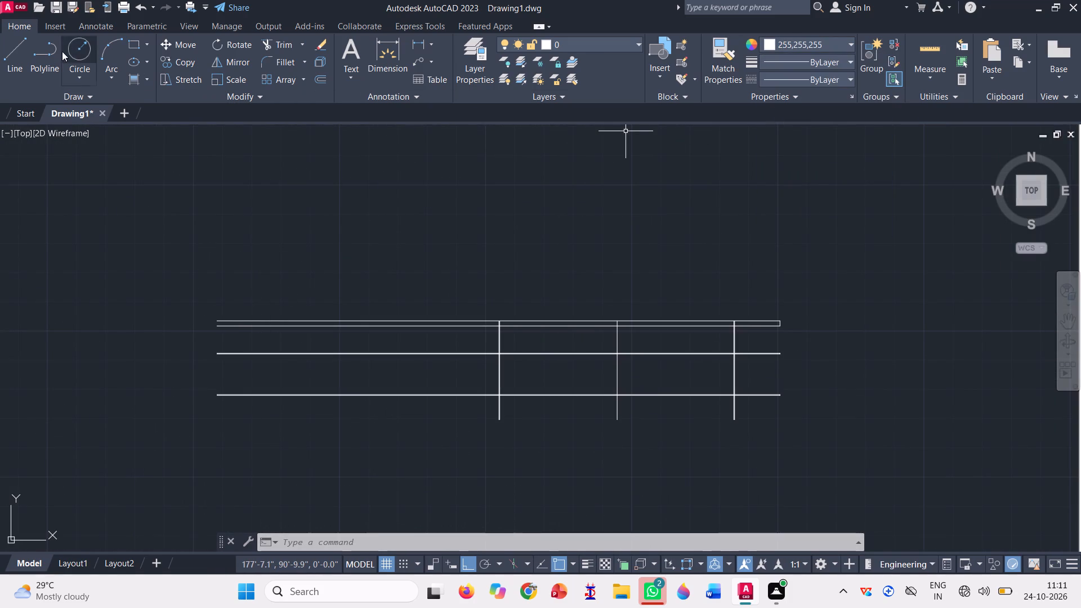
{"action": "left_click", "coordinate": [2, 57]}
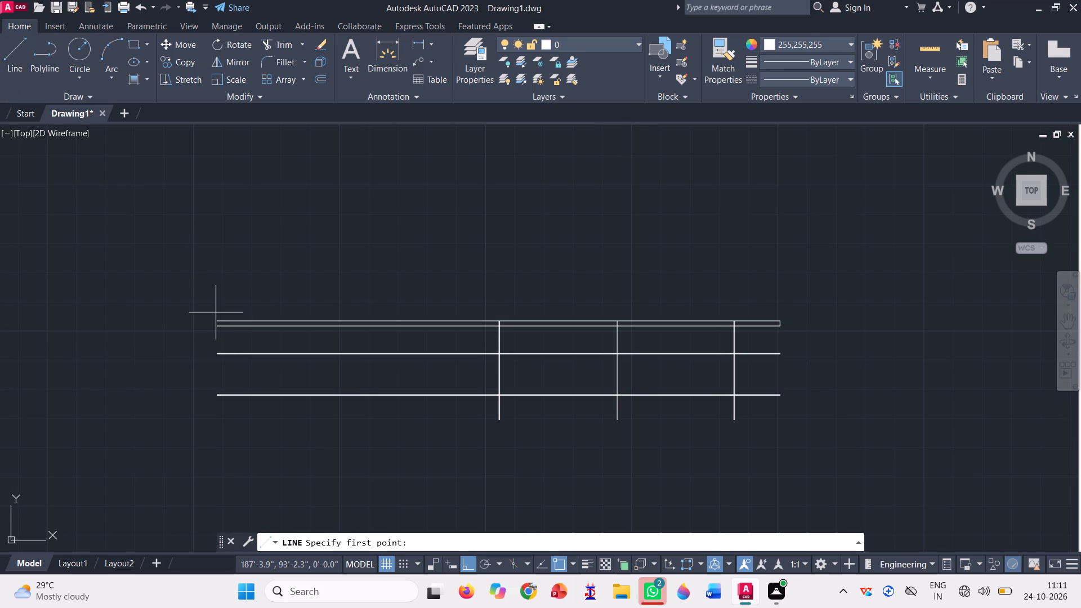
{"action": "scroll", "coordinate": [225, 318], "scroll_direction": "up", "scroll_amount": 4}
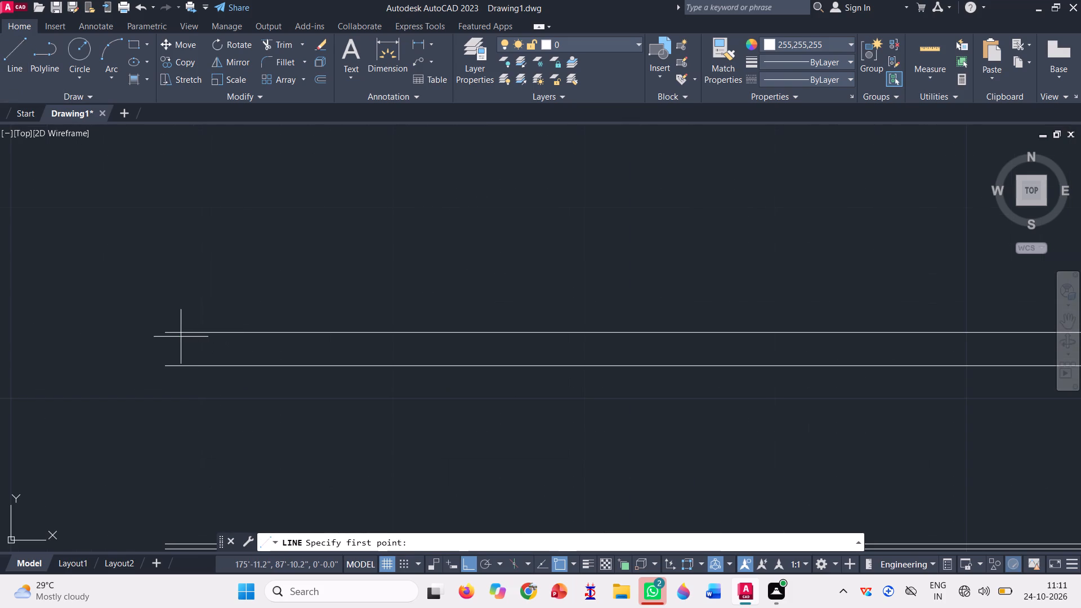
{"action": "left_click", "coordinate": [165, 329]}
{"action": "scroll", "coordinate": [194, 293], "scroll_direction": "down", "scroll_amount": 3}
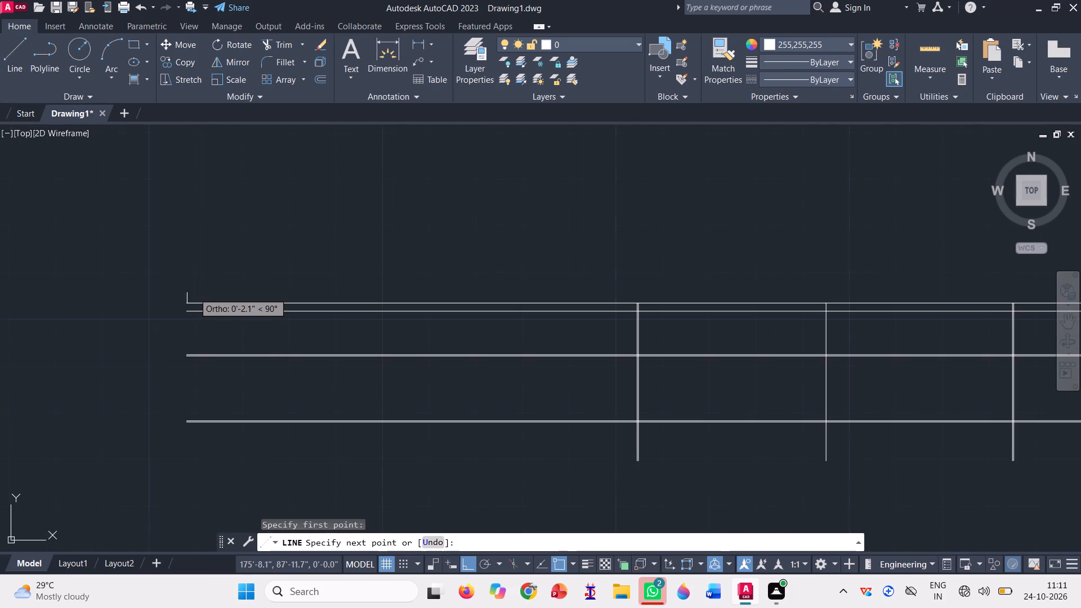
{"action": "left_click", "coordinate": [170, 477]}
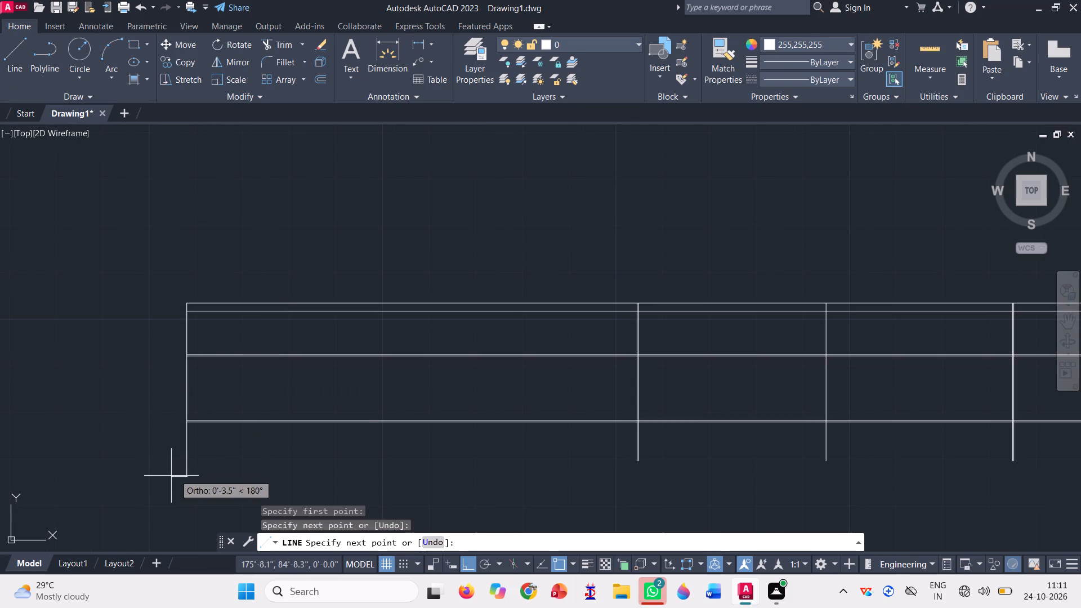
{"action": "key", "text": "space"}
{"action": "type", "text": "o"}
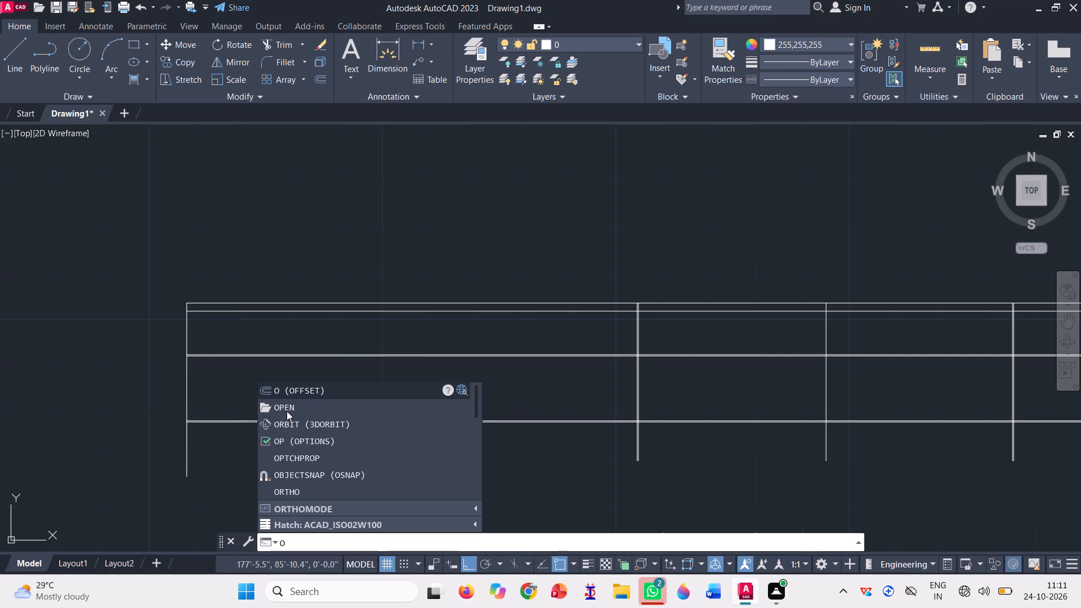
{"action": "key", "text": "Escape"}
Draw a horizontal base line from the foot of the copied railing's rightmost post to its left closing line.
{"action": "key", "text": "l"}
{"action": "key", "text": "Return"}
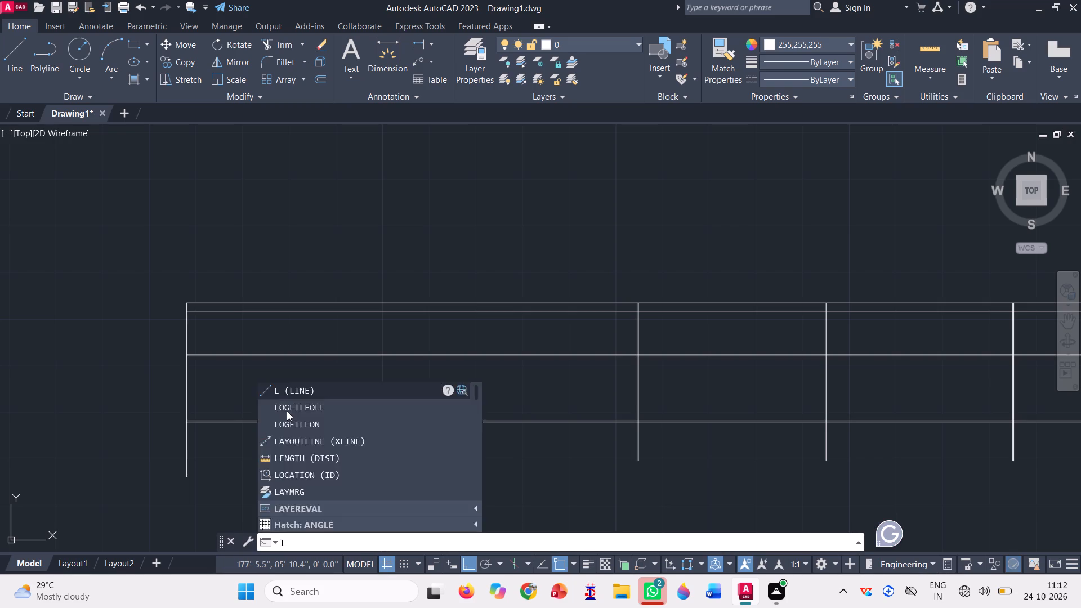
{"action": "scroll", "coordinate": [221, 314], "scroll_direction": "down", "scroll_amount": 3}
{"action": "scroll", "coordinate": [423, 346], "scroll_direction": "up", "scroll_amount": 2}
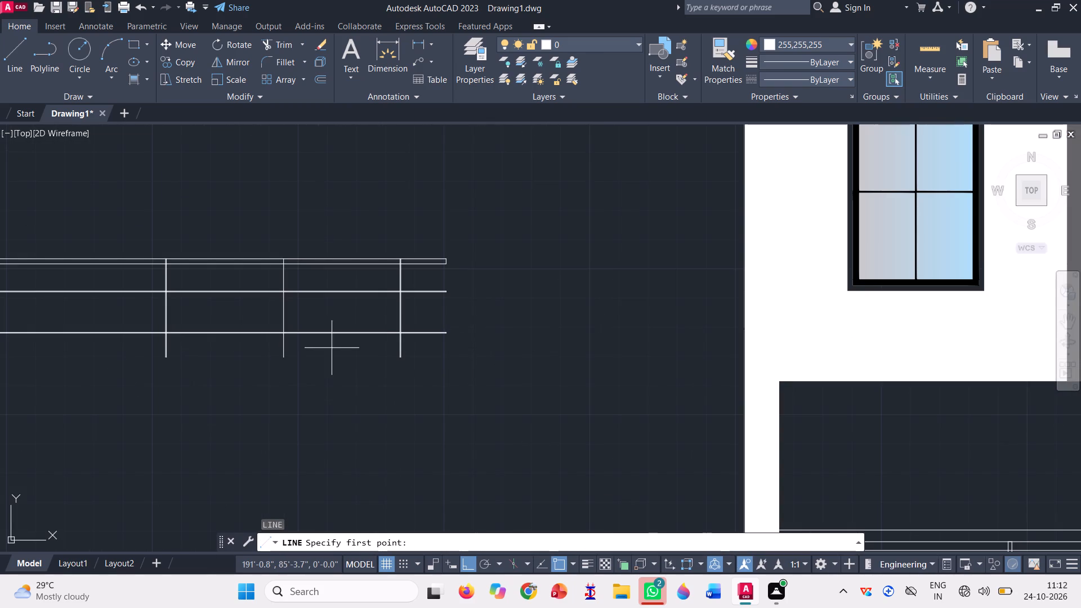
{"action": "scroll", "coordinate": [620, 363], "scroll_direction": "down", "scroll_amount": 1}
{"action": "scroll", "coordinate": [480, 358], "scroll_direction": "up", "scroll_amount": 3}
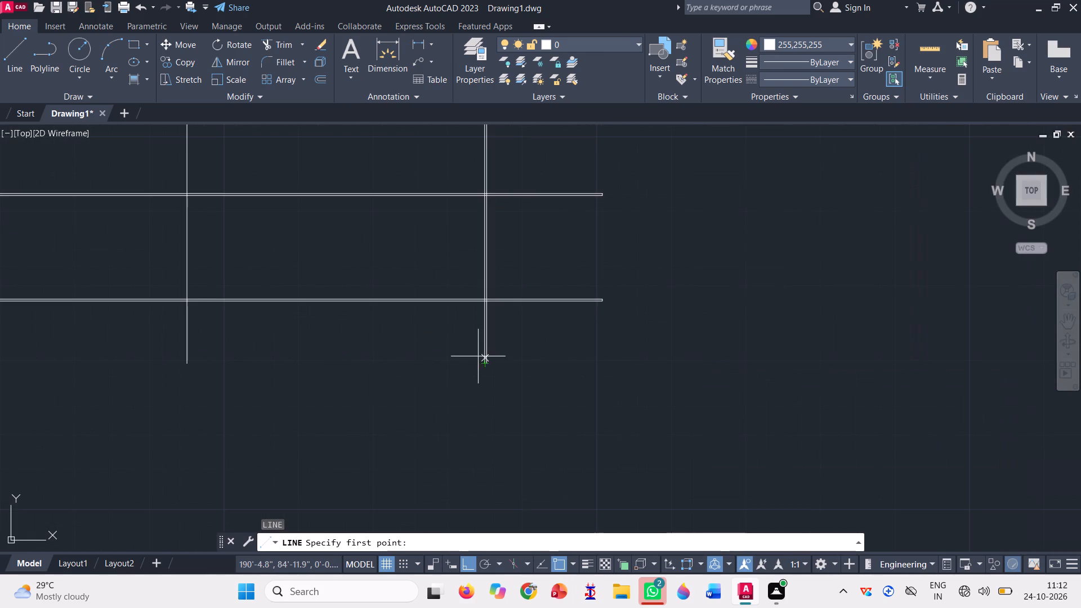
{"action": "scroll", "coordinate": [485, 365], "scroll_direction": "up", "scroll_amount": 3}
{"action": "left_click", "coordinate": [488, 365]}
{"action": "scroll", "coordinate": [586, 387], "scroll_direction": "down", "scroll_amount": 2}
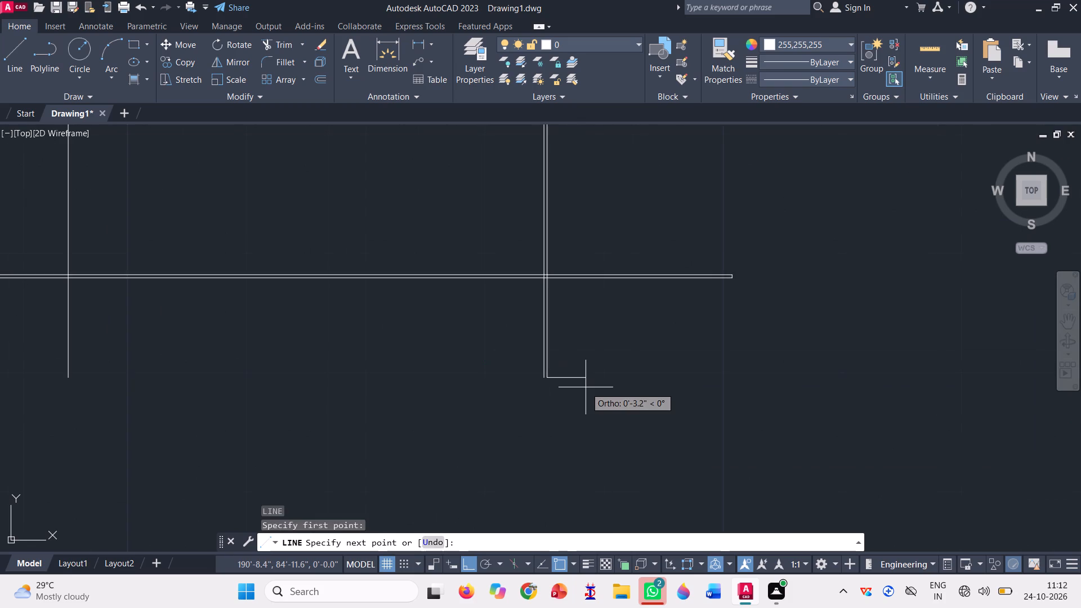
{"action": "scroll", "coordinate": [586, 387], "scroll_direction": "down", "scroll_amount": 3}
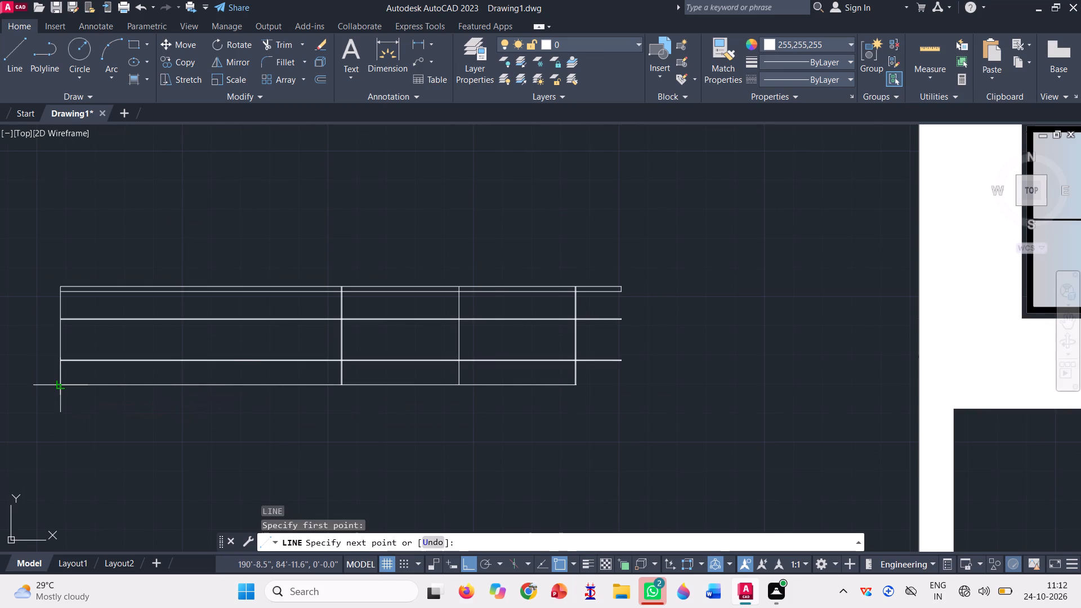
{"action": "left_click", "coordinate": [57, 385]}
{"action": "key", "text": "space"}
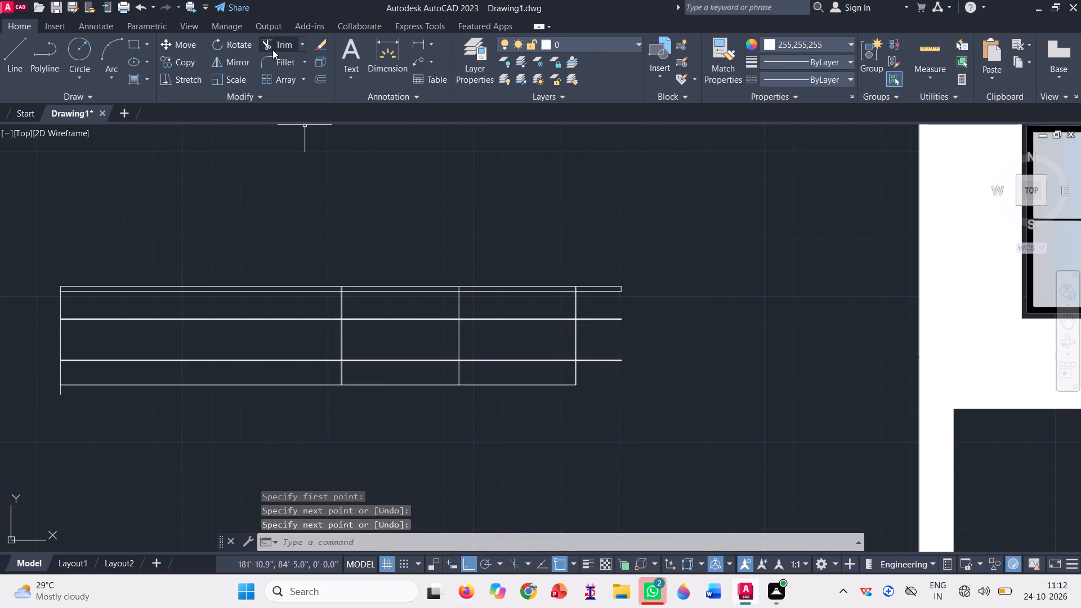
Trim the left closing line's overhang below the copied railing's base line.
{"action": "left_click", "coordinate": [273, 50]}
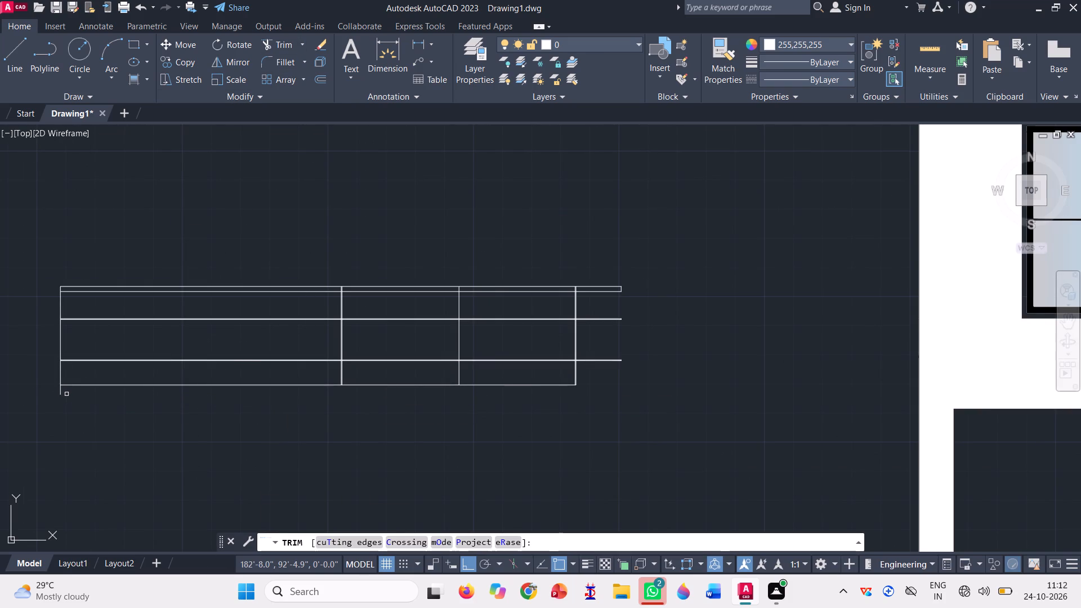
{"action": "left_click", "coordinate": [66, 394]}
{"action": "left_click", "coordinate": [47, 388]}
{"action": "key", "text": "Escape"}
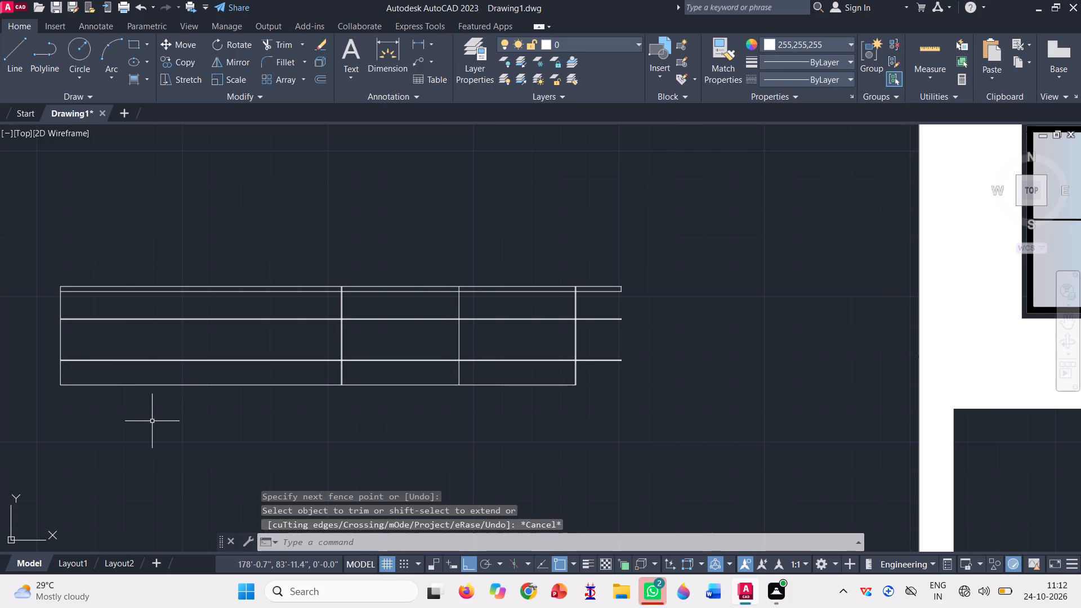
Draw a vertical closing line from the copied railing's upper right corner down past its base line.
{"action": "key", "text": "l"}
{"action": "key", "text": "Return"}
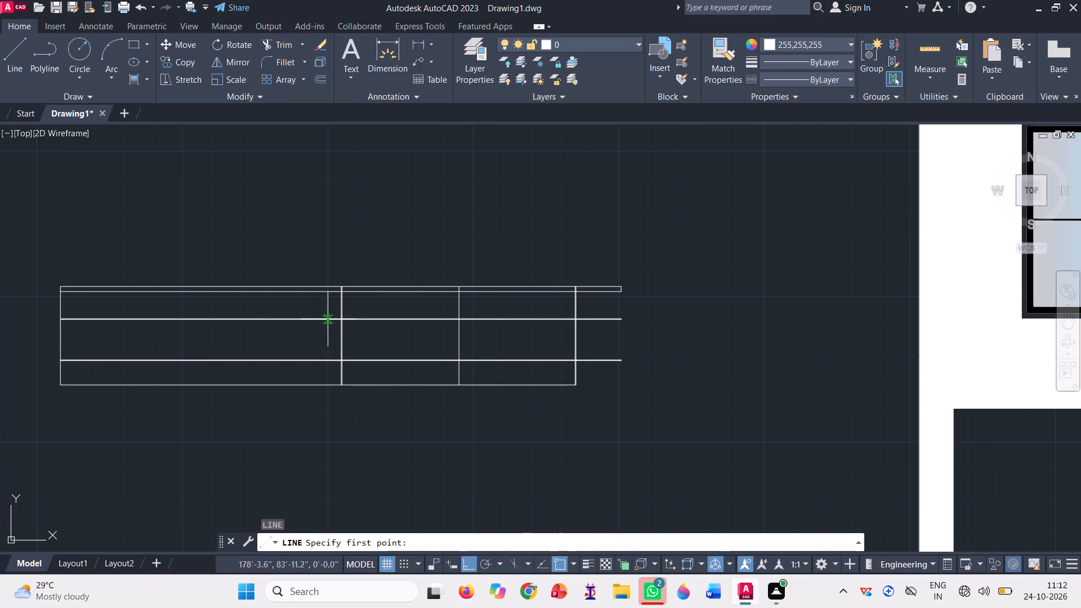
{"action": "scroll", "coordinate": [625, 280], "scroll_direction": "up", "scroll_amount": 2}
{"action": "left_click", "coordinate": [618, 292]}
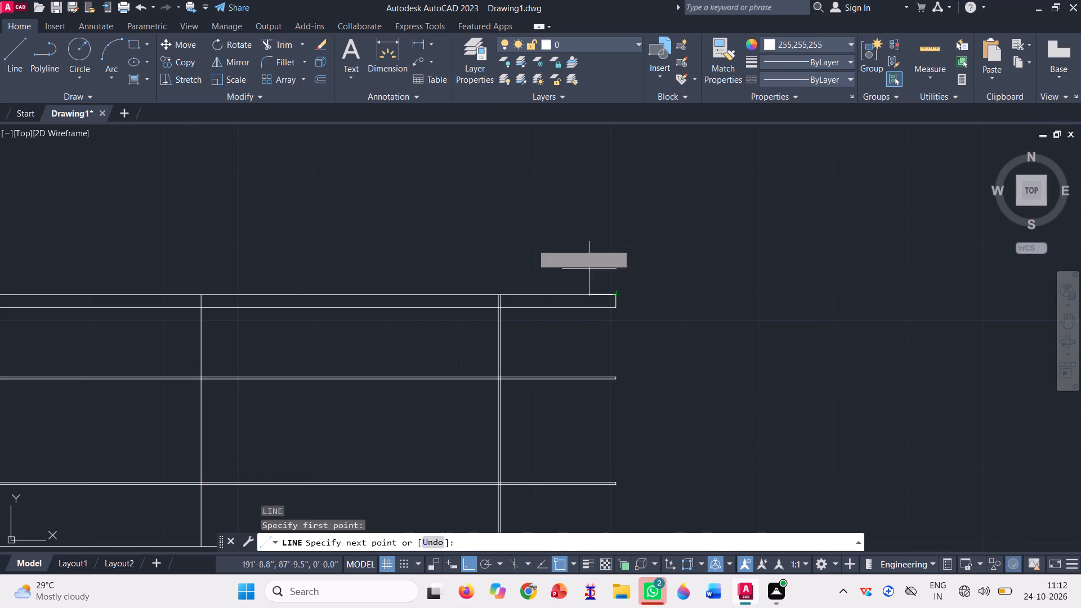
{"action": "scroll", "coordinate": [532, 242], "scroll_direction": "down", "scroll_amount": 3}
{"action": "left_click", "coordinate": [577, 379]}
{"action": "key", "text": "space"}
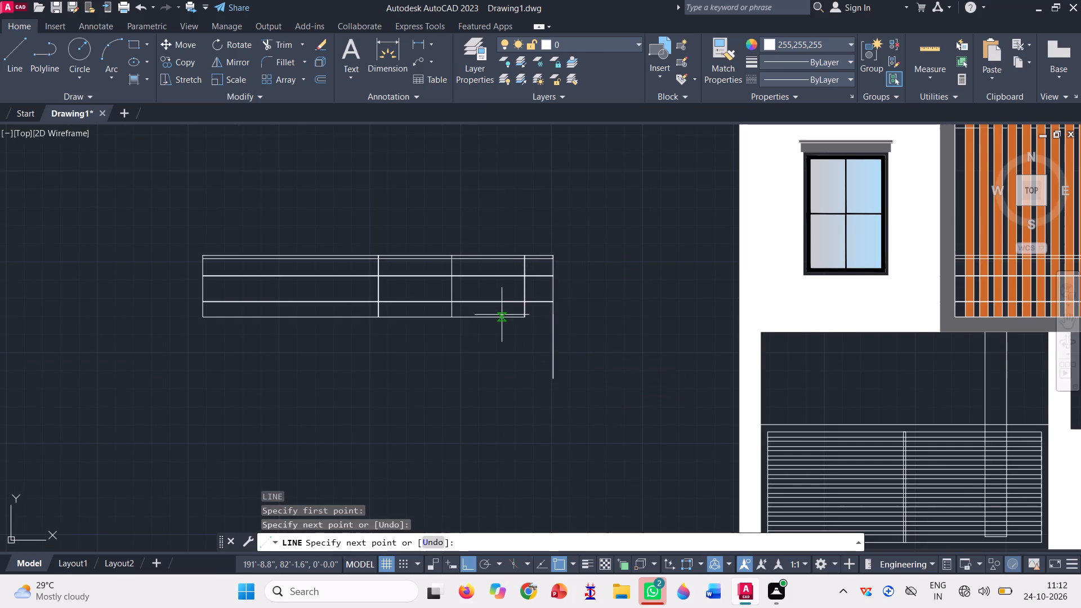
Extend the copied railing's base line to the right closing line.
{"action": "left_click", "coordinate": [300, 42]}
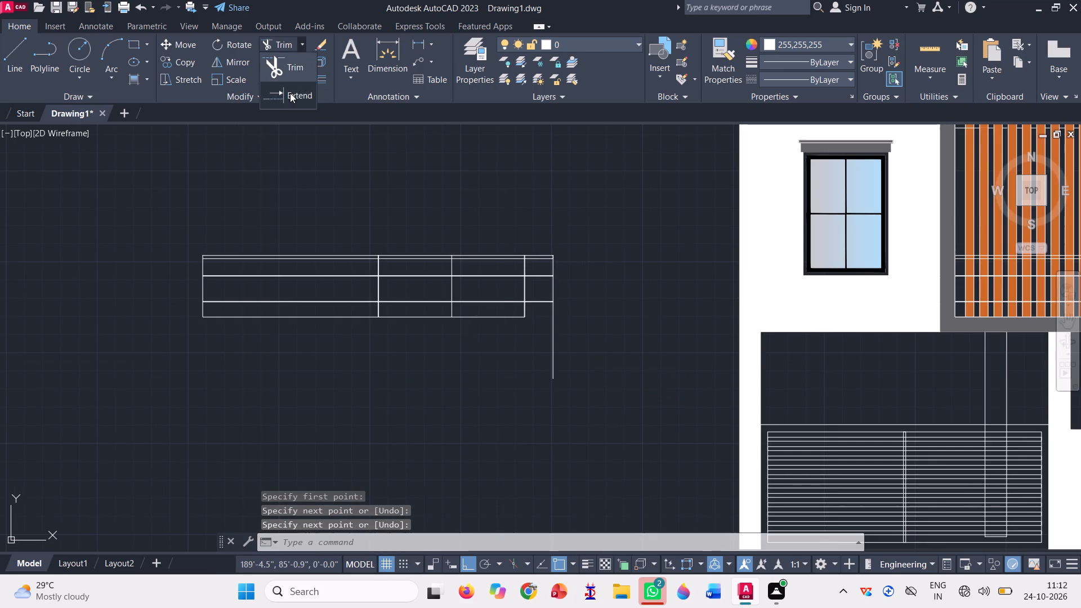
{"action": "left_click", "coordinate": [290, 92]}
{"action": "left_click", "coordinate": [515, 313]}
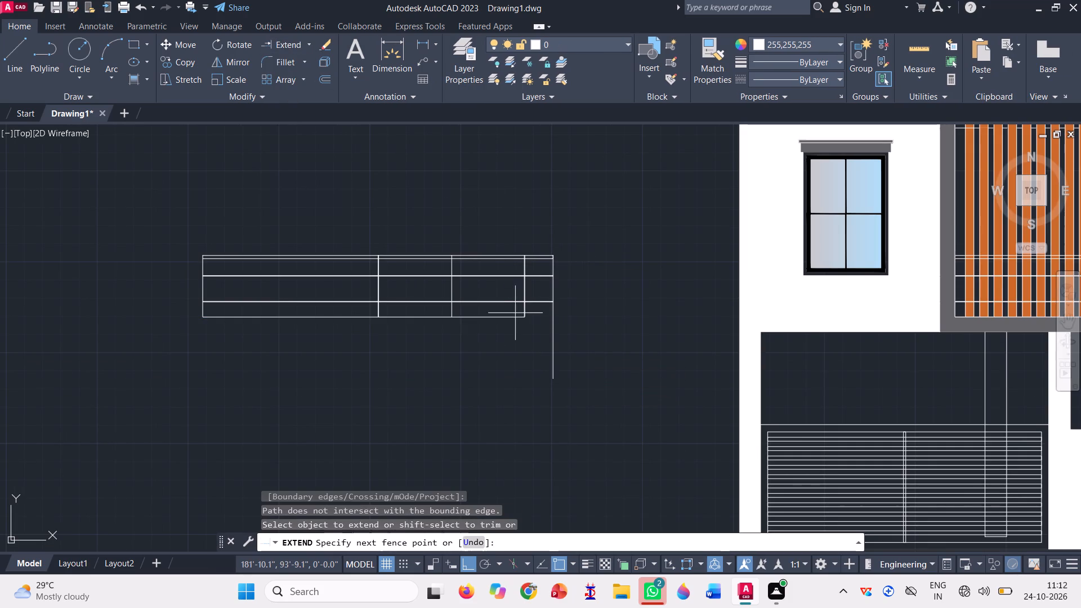
{"action": "left_click", "coordinate": [520, 332]}
Trim the right closing line's overhang below the copied railing's base line.
{"action": "left_click", "coordinate": [306, 50]}
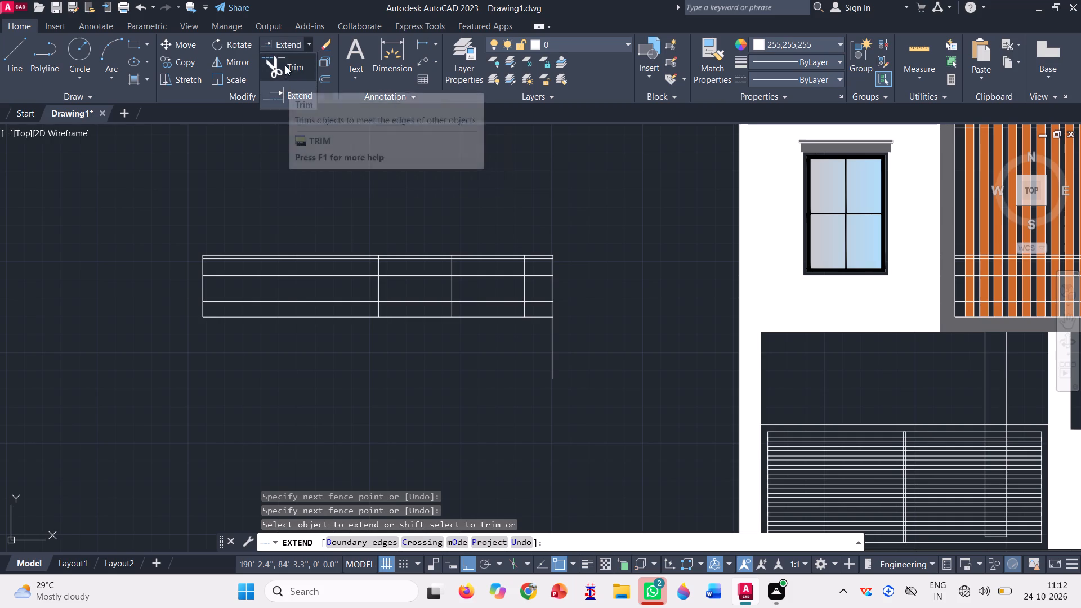
{"action": "left_click", "coordinate": [285, 64]}
{"action": "left_click", "coordinate": [520, 343]}
{"action": "left_click", "coordinate": [597, 319]}
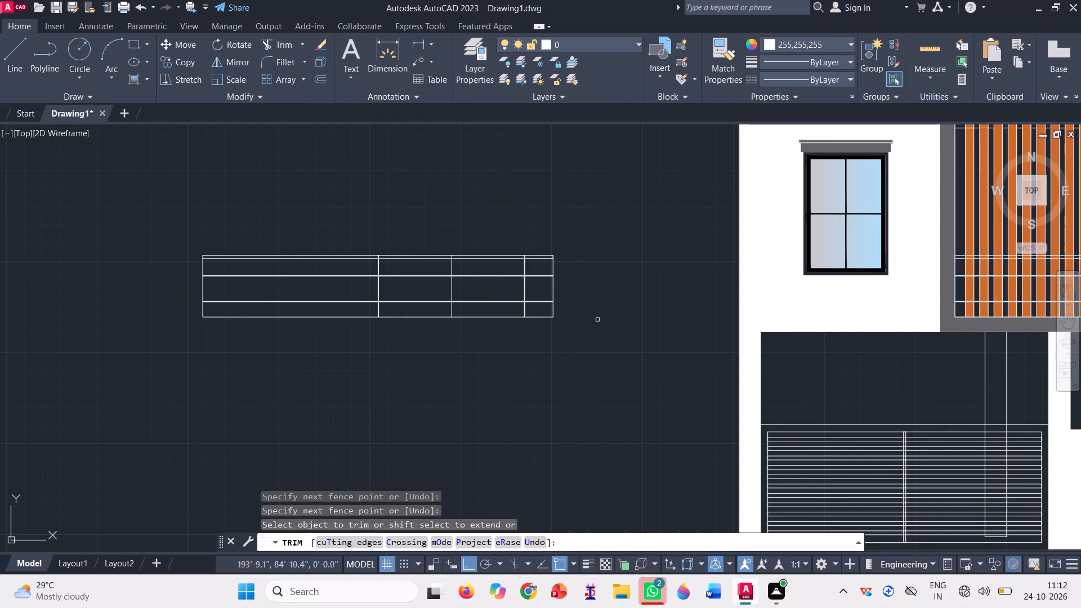
Start a GR_LINEAR gradient fill in black 0,0,0 and apply it along the copied railing's whole top rail.
{"action": "key", "text": "space"}
{"action": "left_click", "coordinate": [137, 81]}
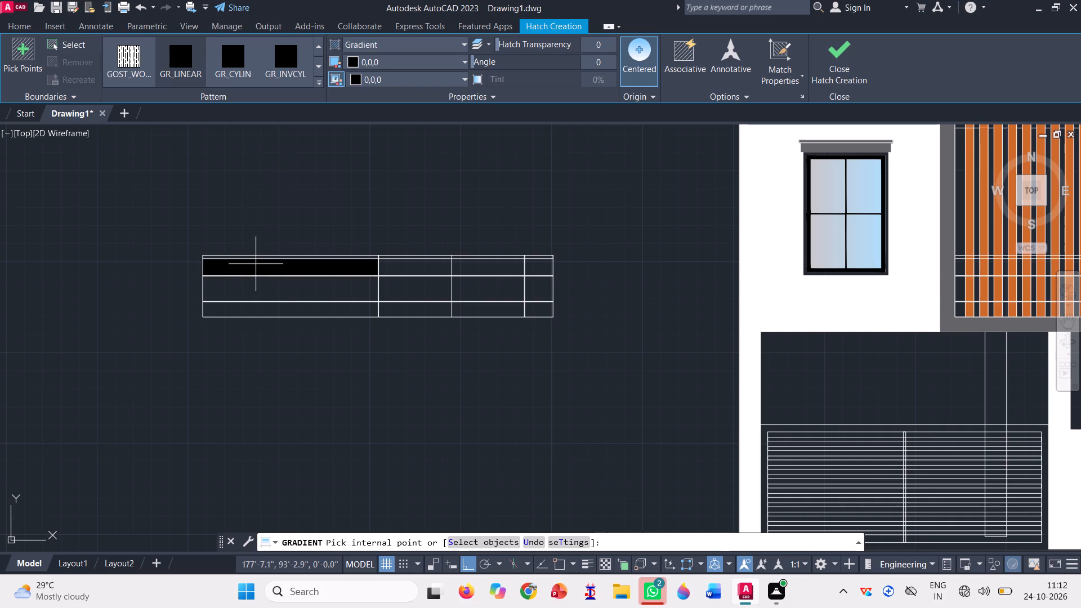
{"action": "scroll", "coordinate": [253, 262], "scroll_direction": "up", "scroll_amount": 6}
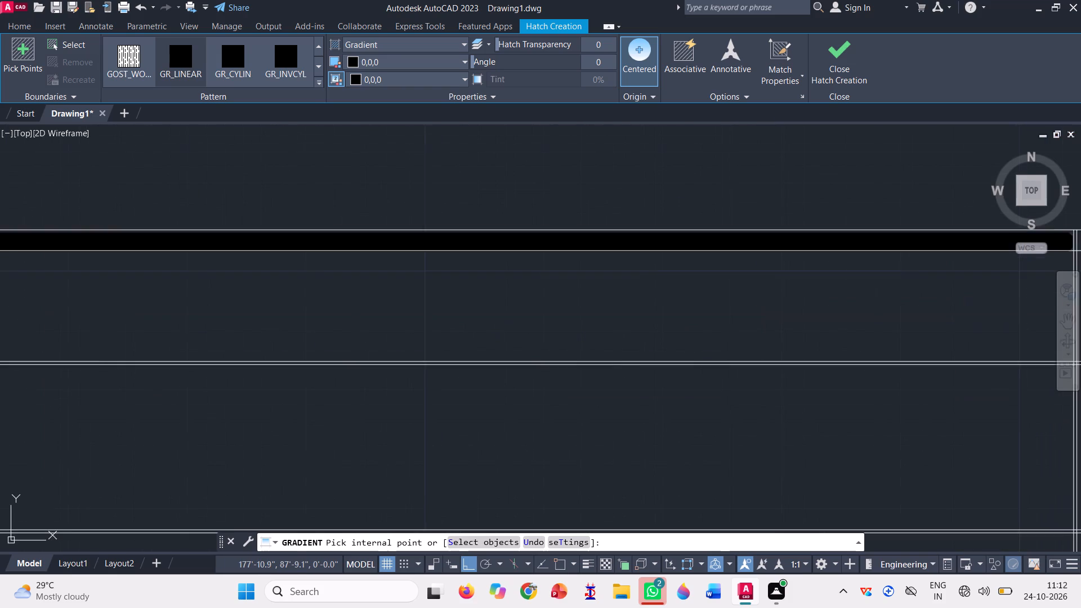
{"action": "left_click", "coordinate": [244, 239]}
{"action": "scroll", "coordinate": [238, 229], "scroll_direction": "down", "scroll_amount": 7}
{"action": "scroll", "coordinate": [360, 205], "scroll_direction": "up", "scroll_amount": 3}
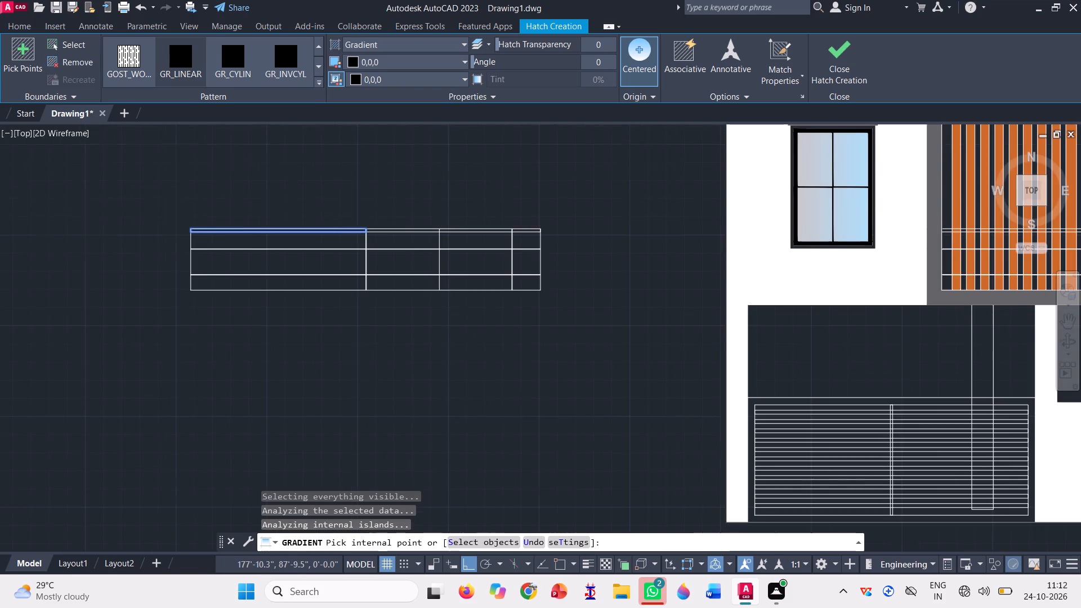
{"action": "scroll", "coordinate": [390, 235], "scroll_direction": "up", "scroll_amount": 4}
{"action": "scroll", "coordinate": [296, 436], "scroll_direction": "up", "scroll_amount": 3}
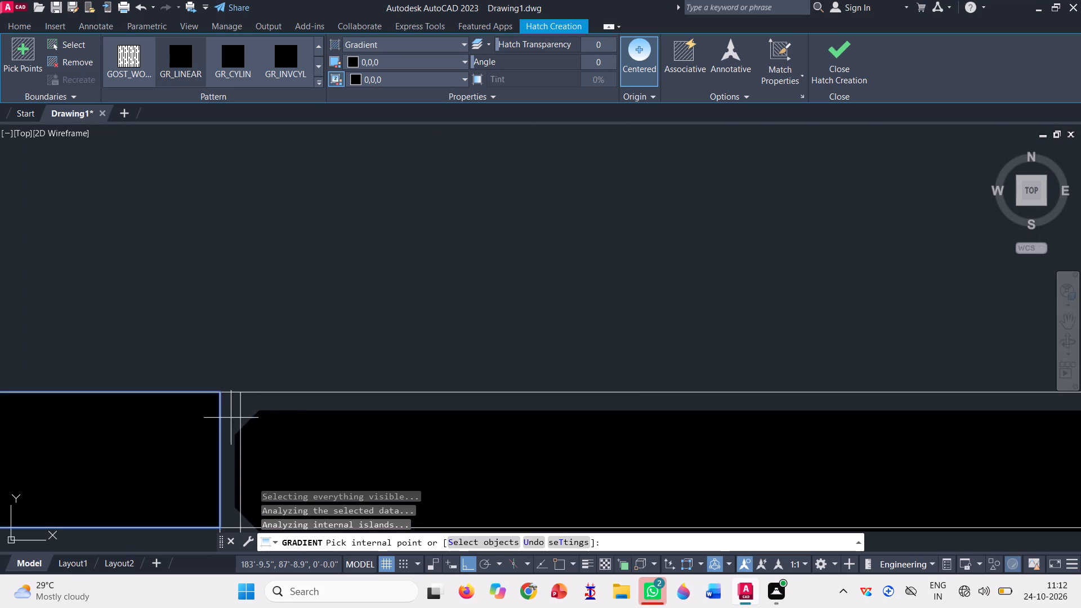
{"action": "left_click", "coordinate": [227, 416]}
{"action": "left_click", "coordinate": [303, 434]}
Fill the copied railing's right post between the top rail and the upper horizontal bar with the black gradient.
{"action": "scroll", "coordinate": [283, 340], "scroll_direction": "down", "scroll_amount": 1}
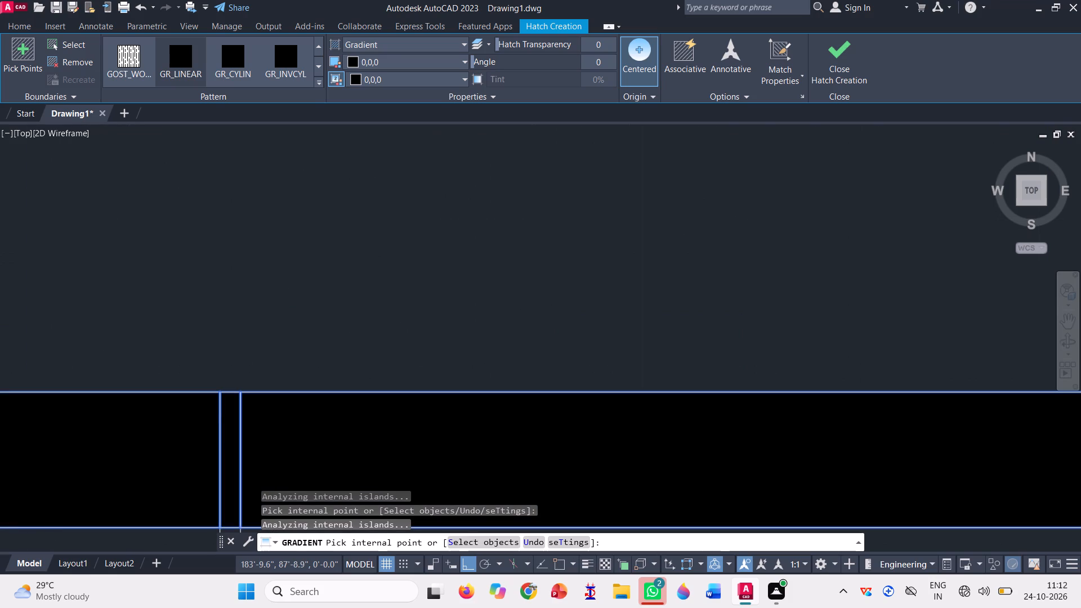
{"action": "scroll", "coordinate": [283, 340], "scroll_direction": "down", "scroll_amount": 5}
{"action": "scroll", "coordinate": [403, 330], "scroll_direction": "down", "scroll_amount": 2}
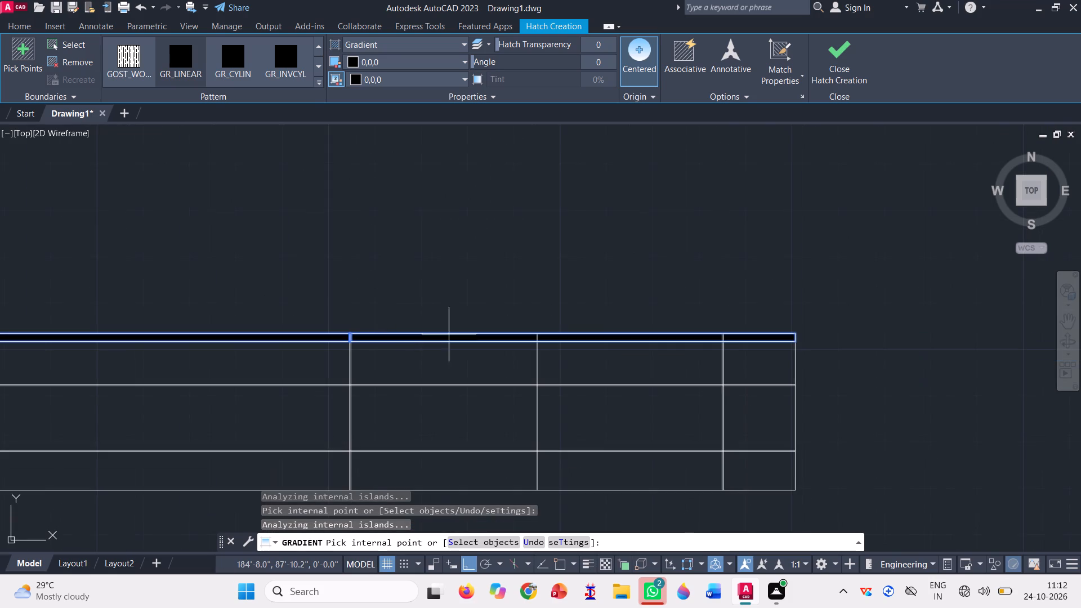
{"action": "scroll", "coordinate": [532, 383], "scroll_direction": "up", "scroll_amount": 3}
{"action": "scroll", "coordinate": [464, 359], "scroll_direction": "down", "scroll_amount": 3}
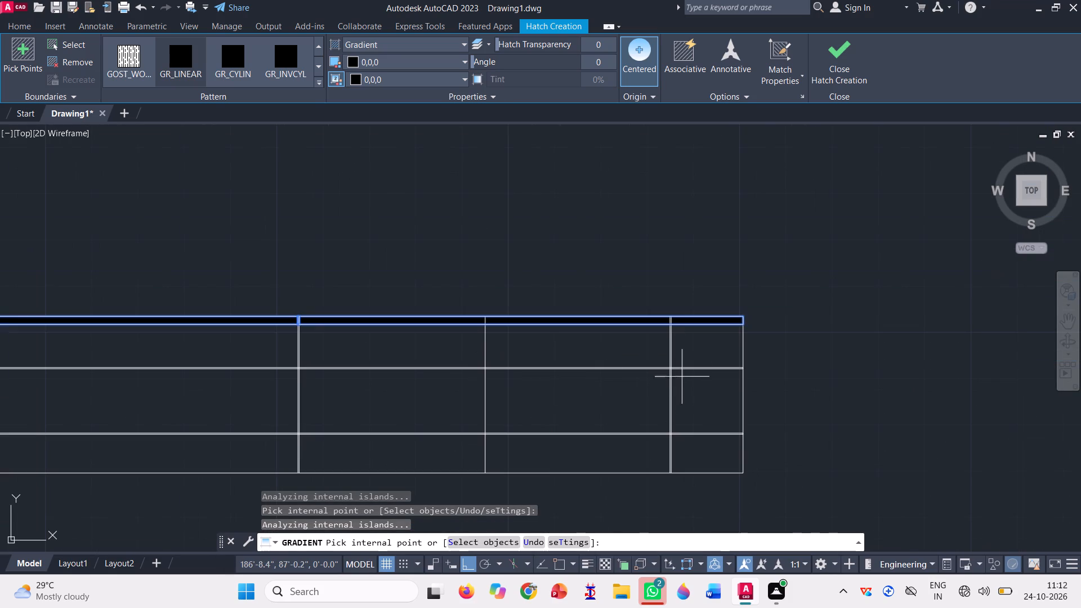
{"action": "scroll", "coordinate": [685, 357], "scroll_direction": "up", "scroll_amount": 3}
{"action": "scroll", "coordinate": [627, 200], "scroll_direction": "up", "scroll_amount": 4}
{"action": "left_click", "coordinate": [624, 211]}
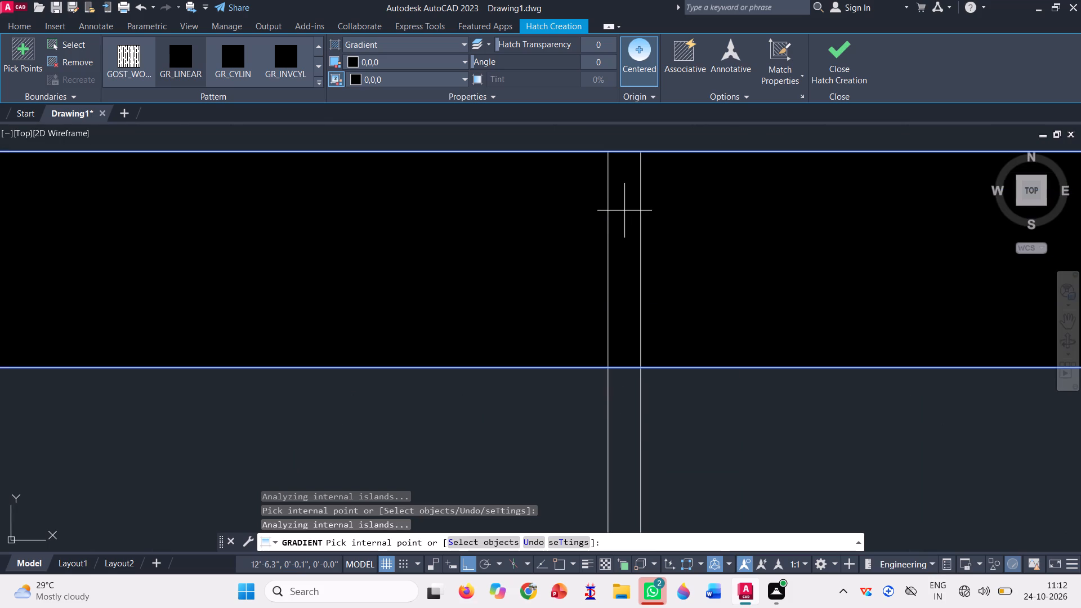
{"action": "left_click", "coordinate": [617, 423]}
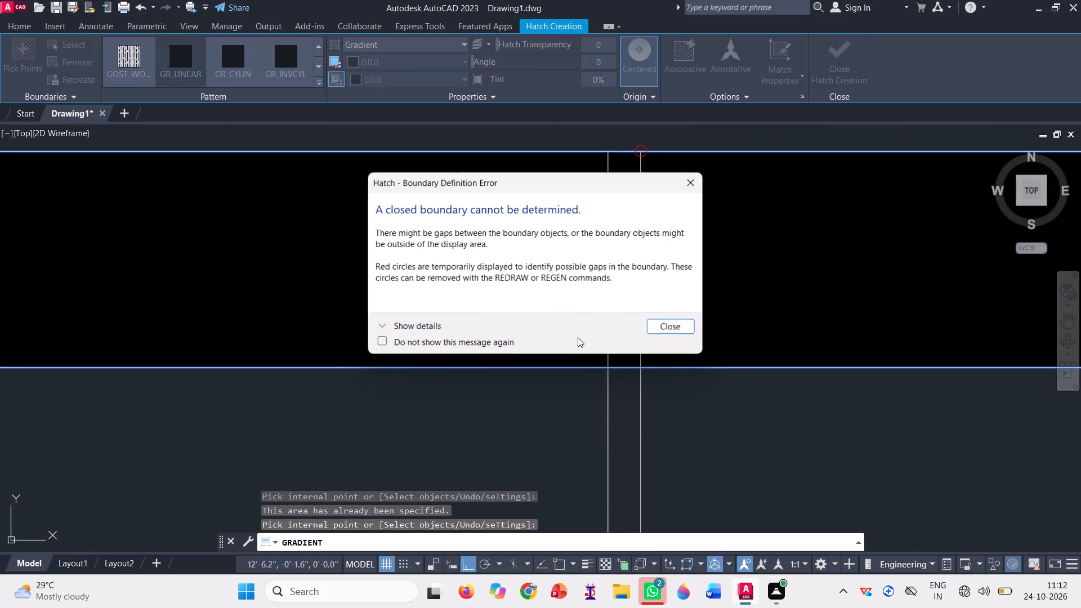
{"action": "left_click", "coordinate": [655, 312]}
{"action": "left_click", "coordinate": [664, 325]}
{"action": "scroll", "coordinate": [537, 275], "scroll_direction": "down", "scroll_amount": 3}
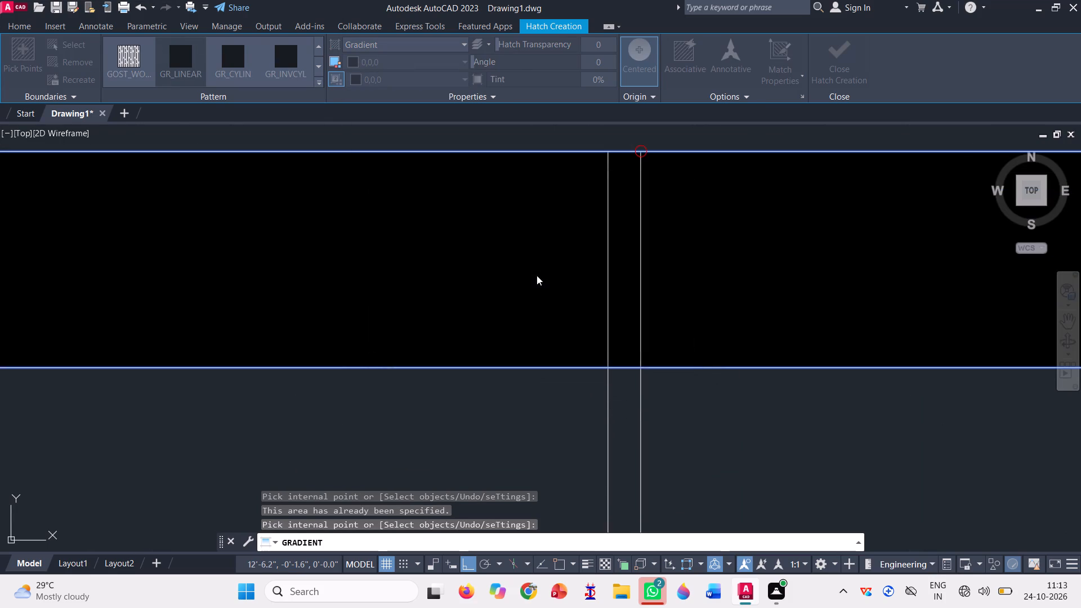
{"action": "scroll", "coordinate": [573, 247], "scroll_direction": "down", "scroll_amount": 2}
{"action": "left_click", "coordinate": [573, 343]}
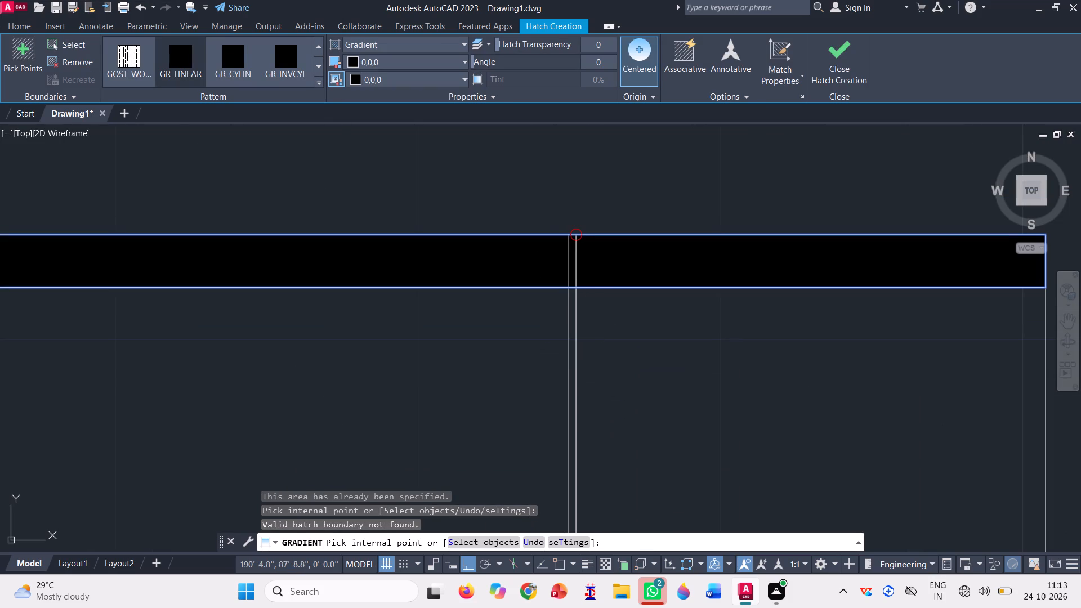
Fill the right post's upper crossing, the upper bar on both sides of it, and the post segment down to the lower bar in black.
{"action": "scroll", "coordinate": [538, 218], "scroll_direction": "down", "scroll_amount": 3}
{"action": "scroll", "coordinate": [559, 332], "scroll_direction": "up", "scroll_amount": 3}
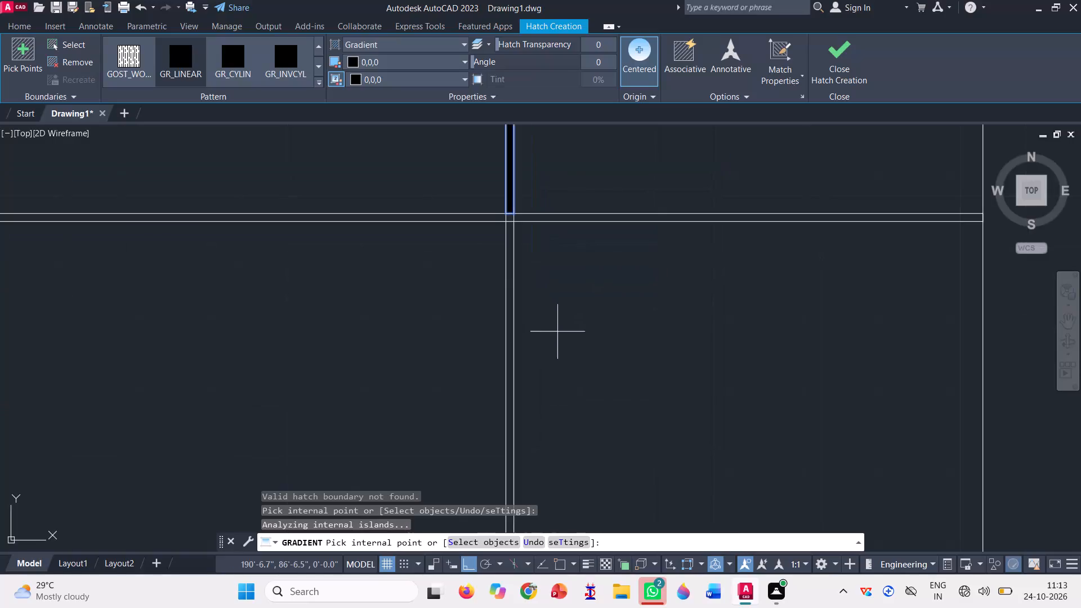
{"action": "left_click", "coordinate": [513, 219]}
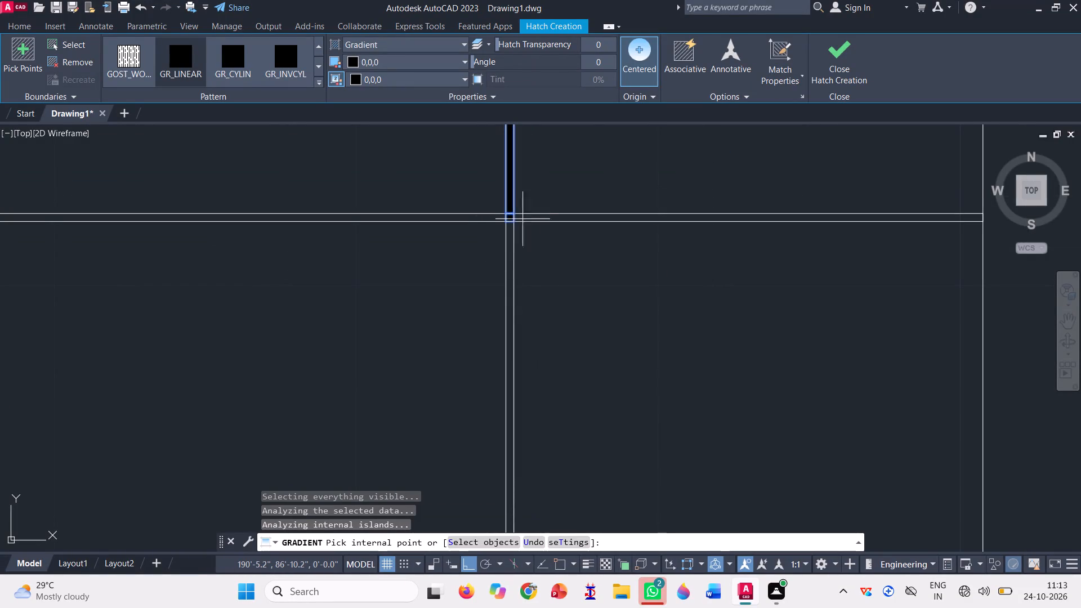
{"action": "left_click", "coordinate": [525, 220]}
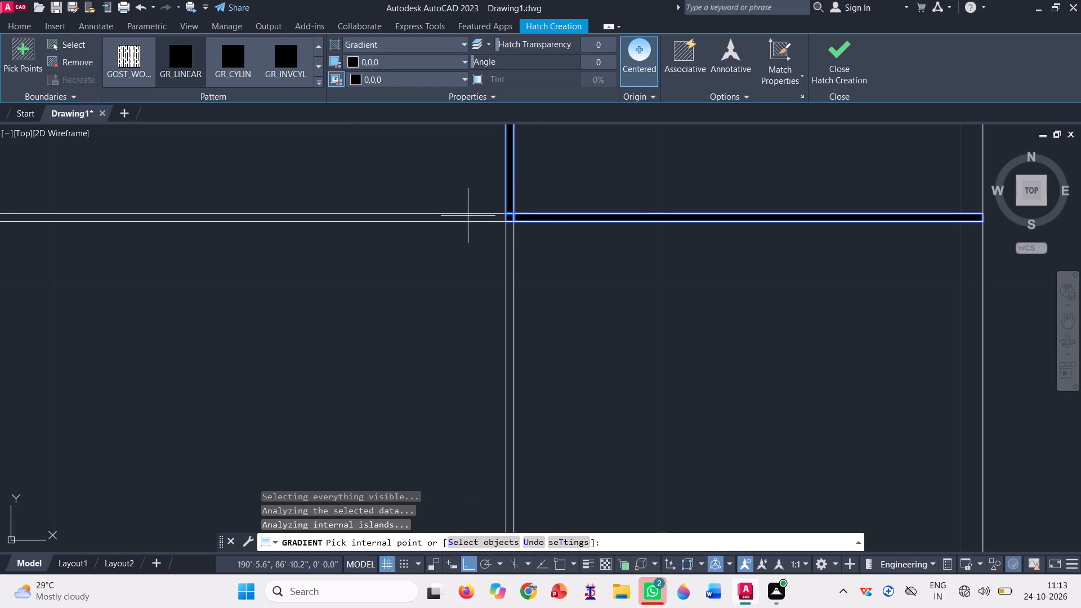
{"action": "left_click", "coordinate": [468, 218]}
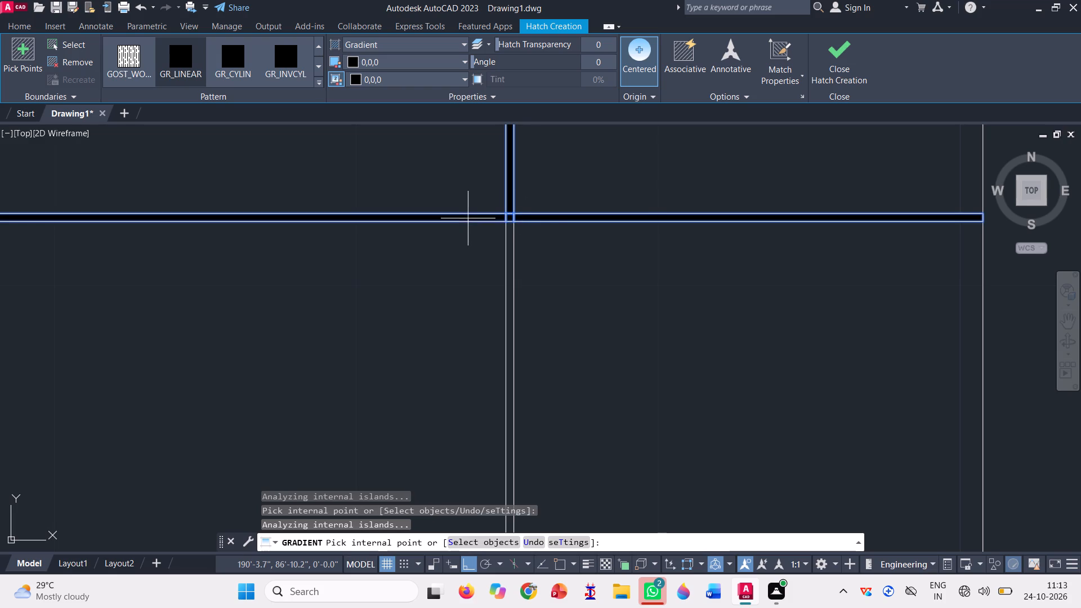
{"action": "left_click", "coordinate": [511, 275]}
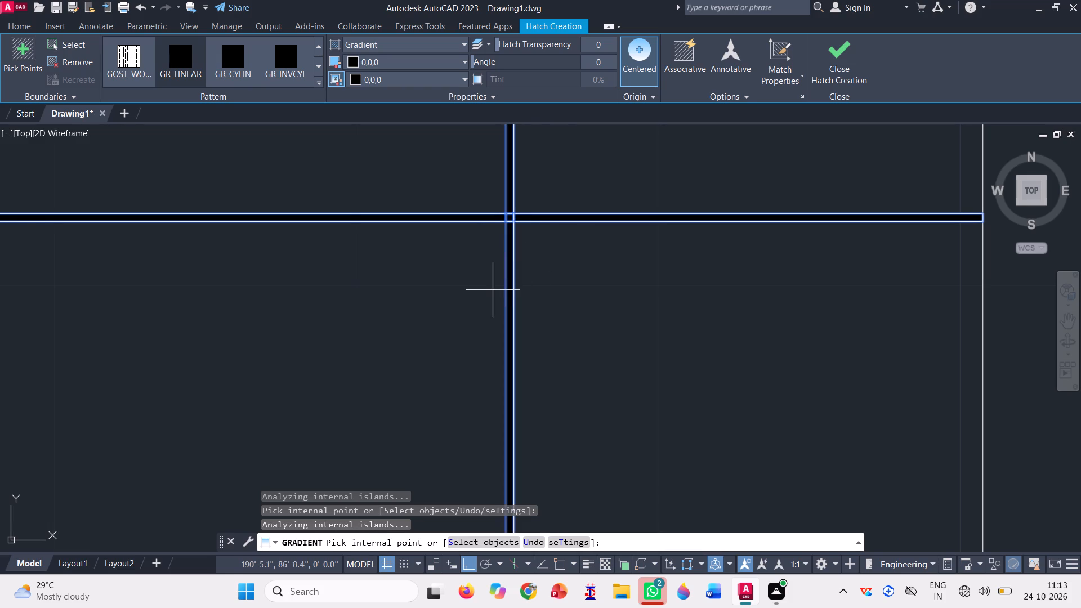
Fill the right post's lower crossing, its bottom segment and the lower bar from the centre line to the right edge in black.
{"action": "scroll", "coordinate": [457, 307], "scroll_direction": "down", "scroll_amount": 3}
{"action": "scroll", "coordinate": [514, 305], "scroll_direction": "down", "scroll_amount": 2}
{"action": "scroll", "coordinate": [585, 249], "scroll_direction": "down", "scroll_amount": 2}
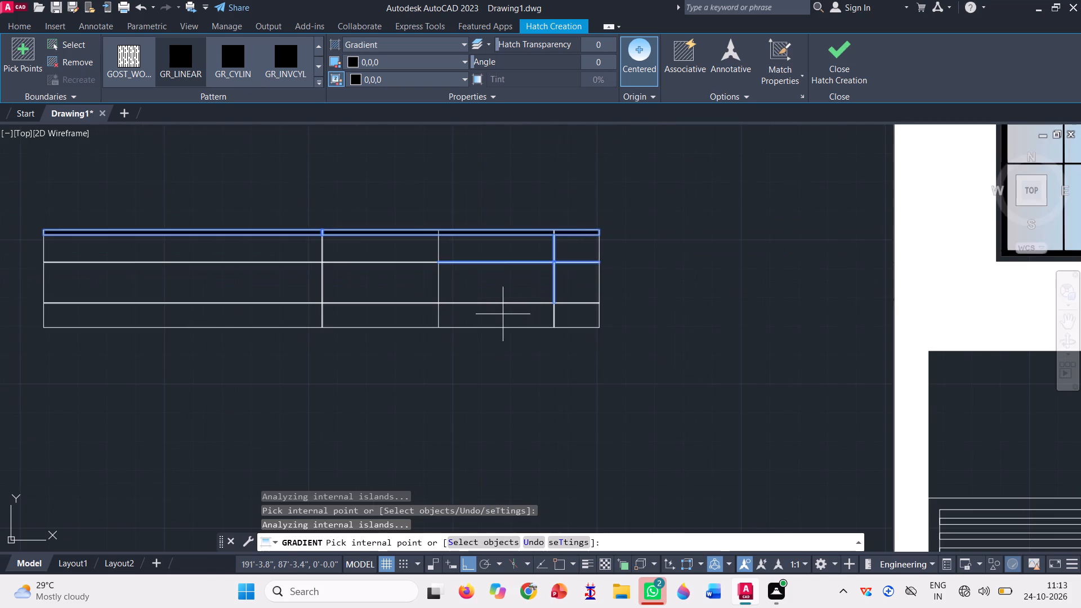
{"action": "scroll", "coordinate": [503, 316], "scroll_direction": "up", "scroll_amount": 3}
{"action": "scroll", "coordinate": [705, 264], "scroll_direction": "up", "scroll_amount": 4}
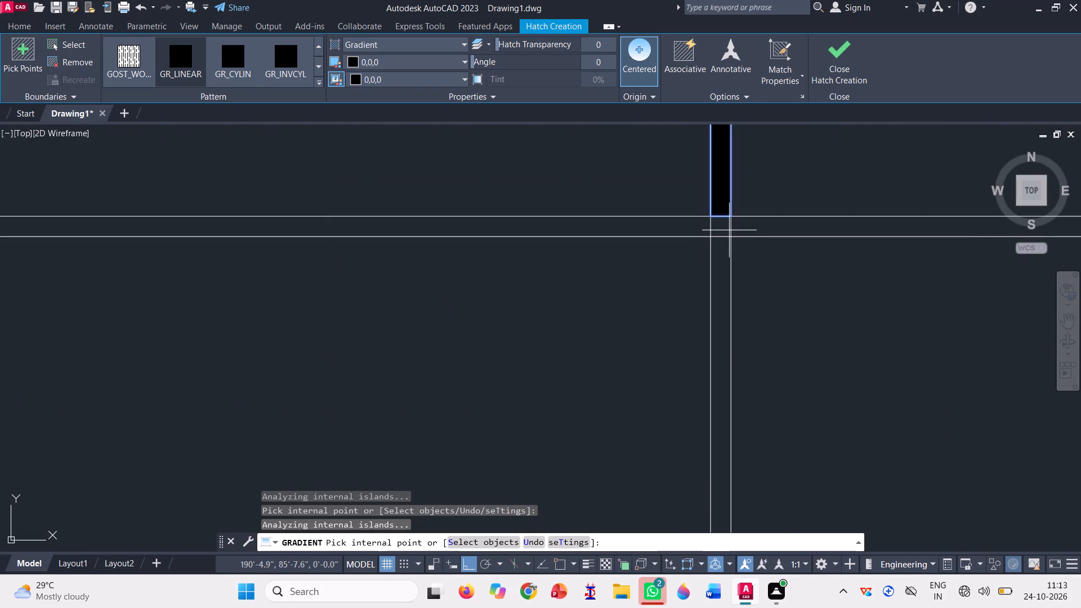
{"action": "left_click", "coordinate": [720, 228]}
{"action": "left_click", "coordinate": [722, 277]}
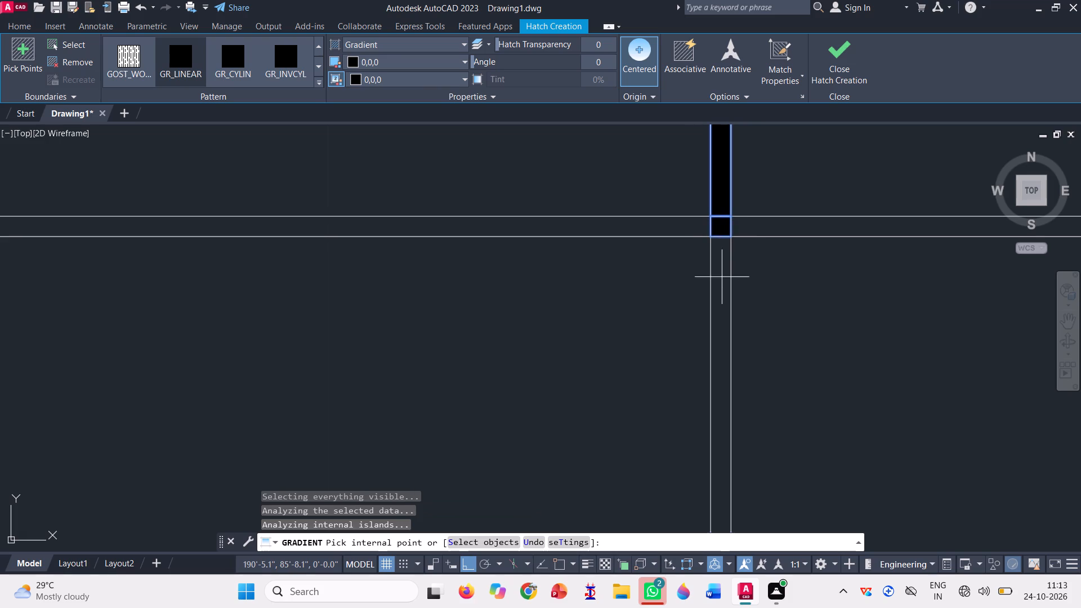
{"action": "left_click", "coordinate": [752, 225]}
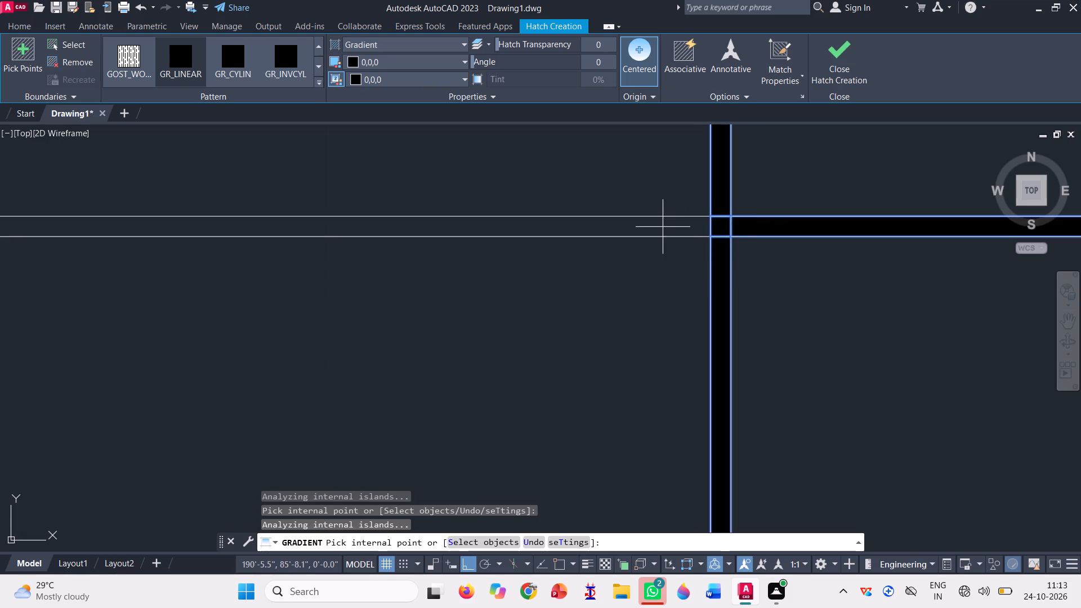
{"action": "left_click", "coordinate": [659, 227]}
{"action": "scroll", "coordinate": [689, 297], "scroll_direction": "down", "scroll_amount": 1}
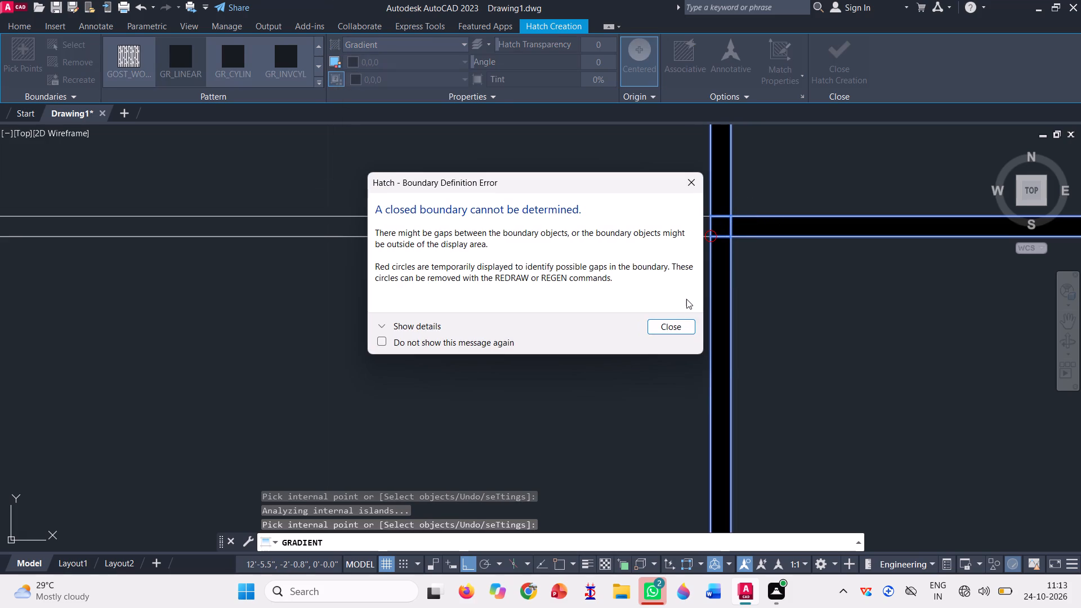
{"action": "left_click", "coordinate": [668, 326]}
{"action": "scroll", "coordinate": [687, 323], "scroll_direction": "down", "scroll_amount": 3}
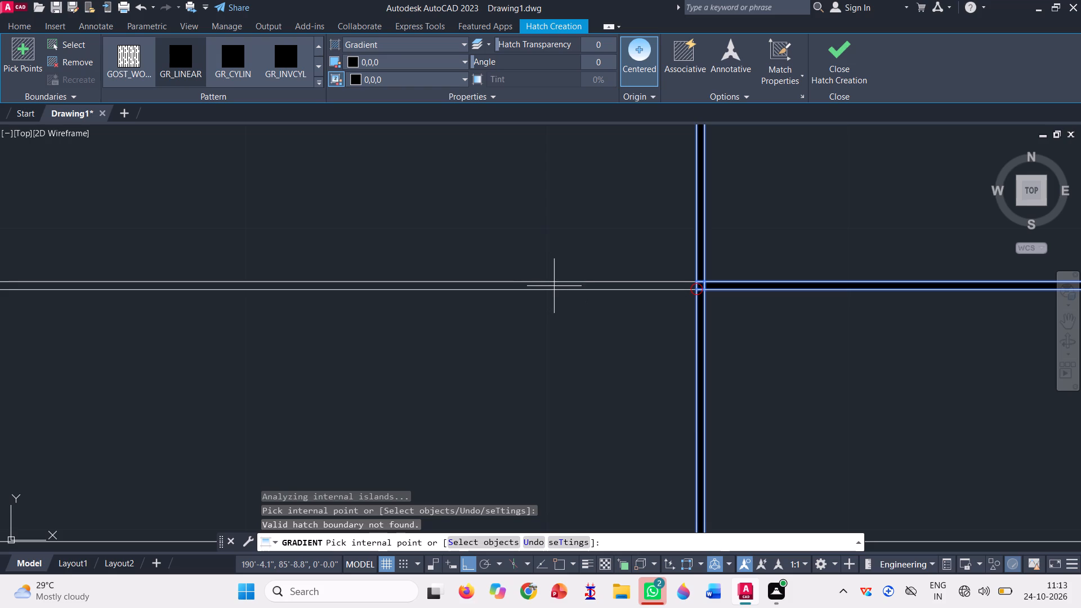
{"action": "left_click", "coordinate": [554, 286]}
Fill the left post's top segment, its upper crossing and the upper bar from there to the centre line with the black gradient.
{"action": "scroll", "coordinate": [635, 306], "scroll_direction": "down", "scroll_amount": 8}
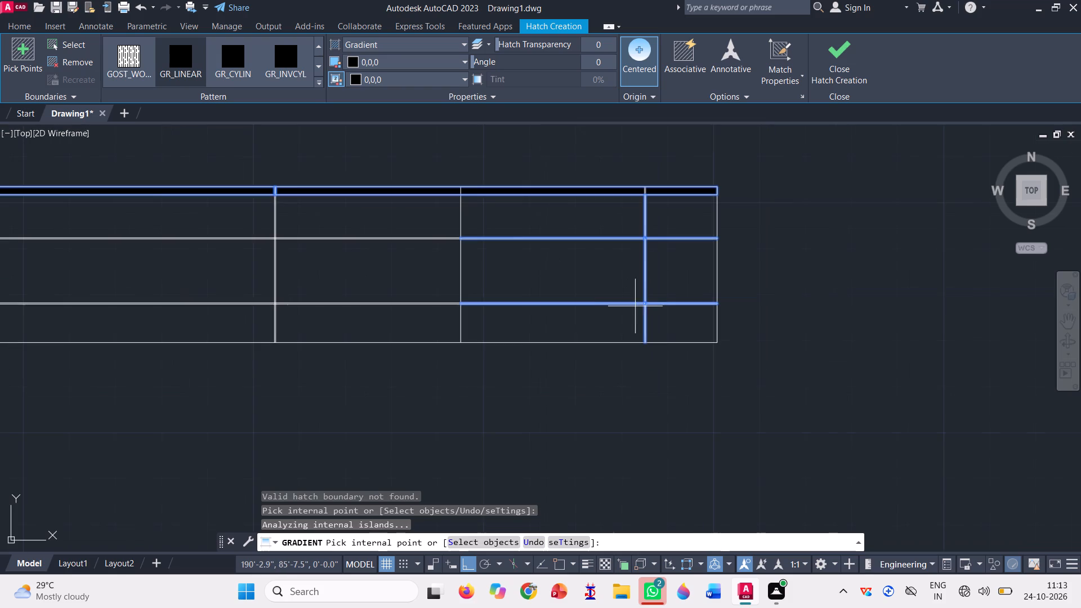
{"action": "scroll", "coordinate": [259, 222], "scroll_direction": "up", "scroll_amount": 3}
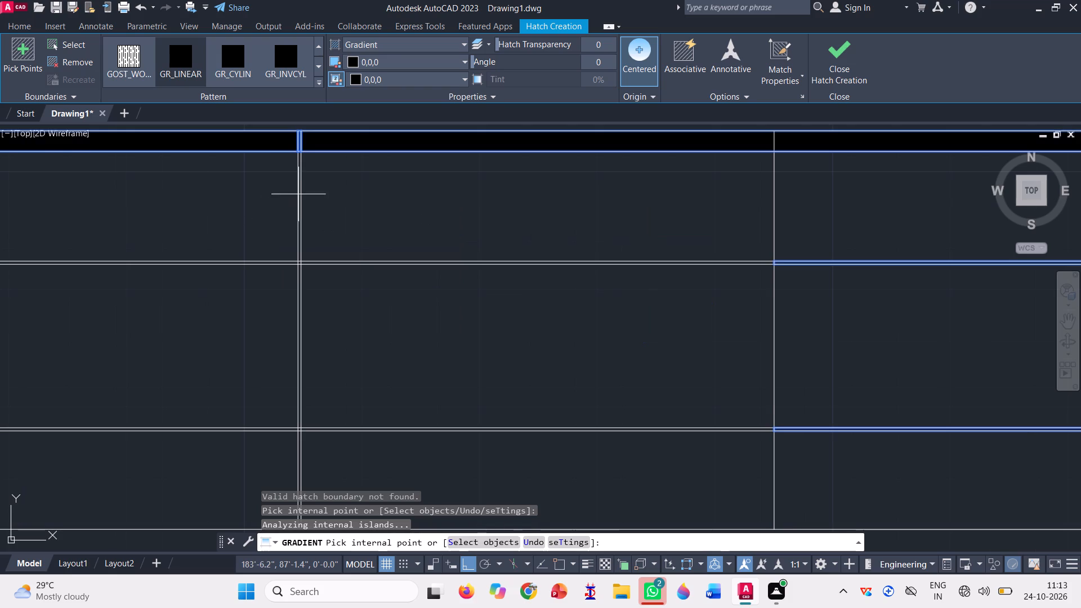
{"action": "scroll", "coordinate": [293, 176], "scroll_direction": "up", "scroll_amount": 3}
{"action": "left_click", "coordinate": [319, 213]}
{"action": "scroll", "coordinate": [359, 236], "scroll_direction": "down", "scroll_amount": 3}
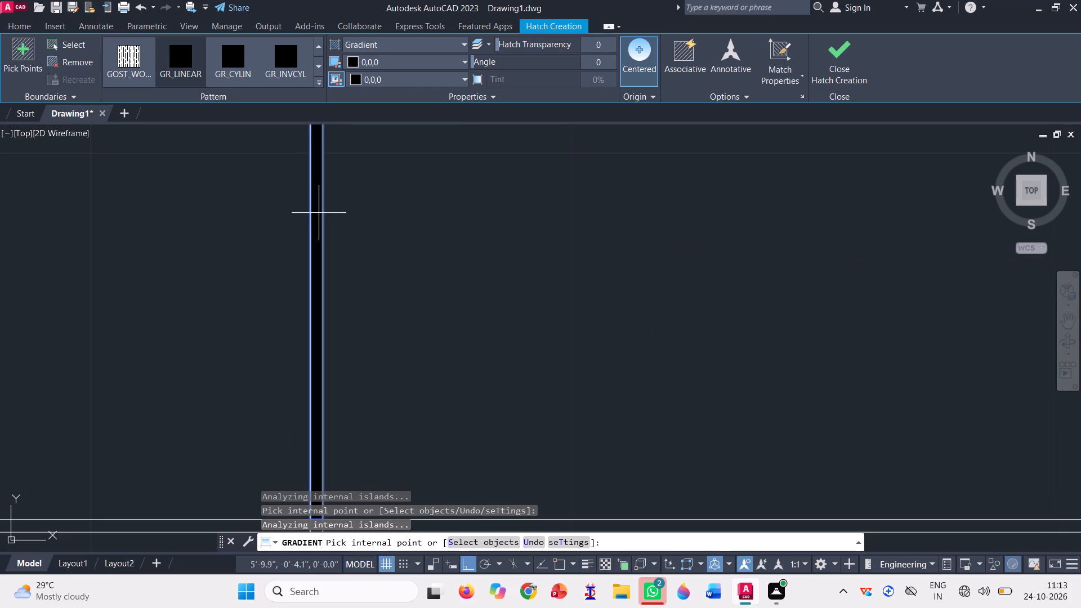
{"action": "scroll", "coordinate": [359, 236], "scroll_direction": "down", "scroll_amount": 3}
{"action": "scroll", "coordinate": [353, 310], "scroll_direction": "up", "scroll_amount": 7}
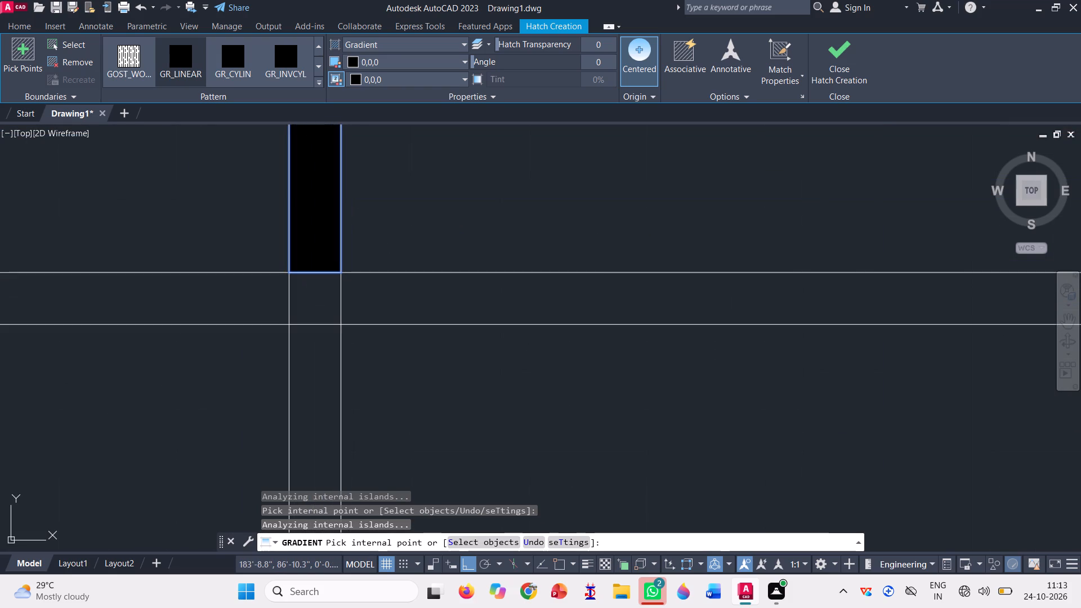
{"action": "left_click", "coordinate": [325, 293]}
{"action": "left_click", "coordinate": [370, 293]}
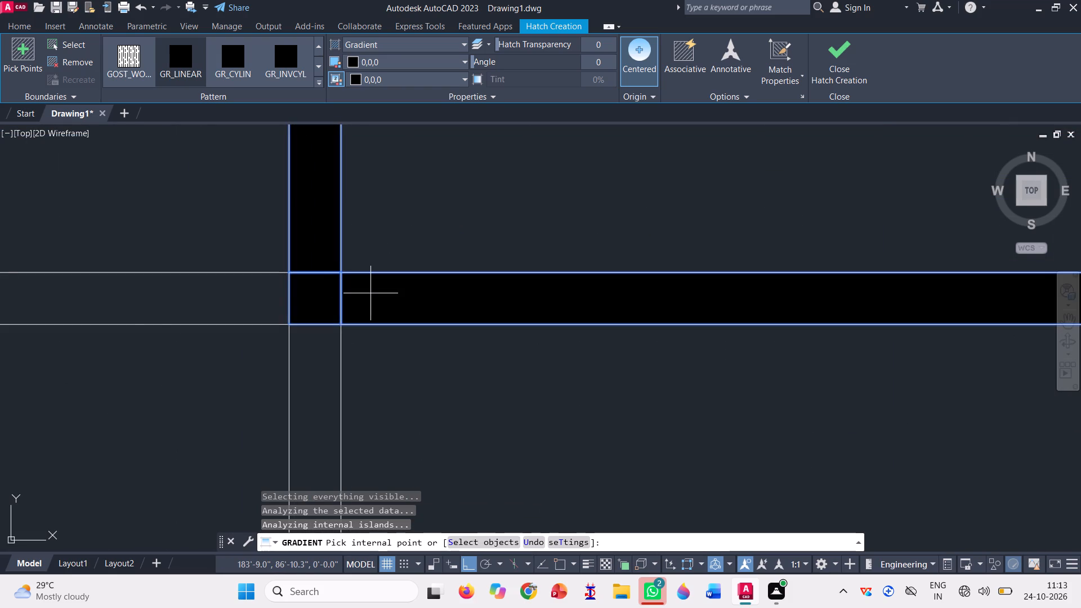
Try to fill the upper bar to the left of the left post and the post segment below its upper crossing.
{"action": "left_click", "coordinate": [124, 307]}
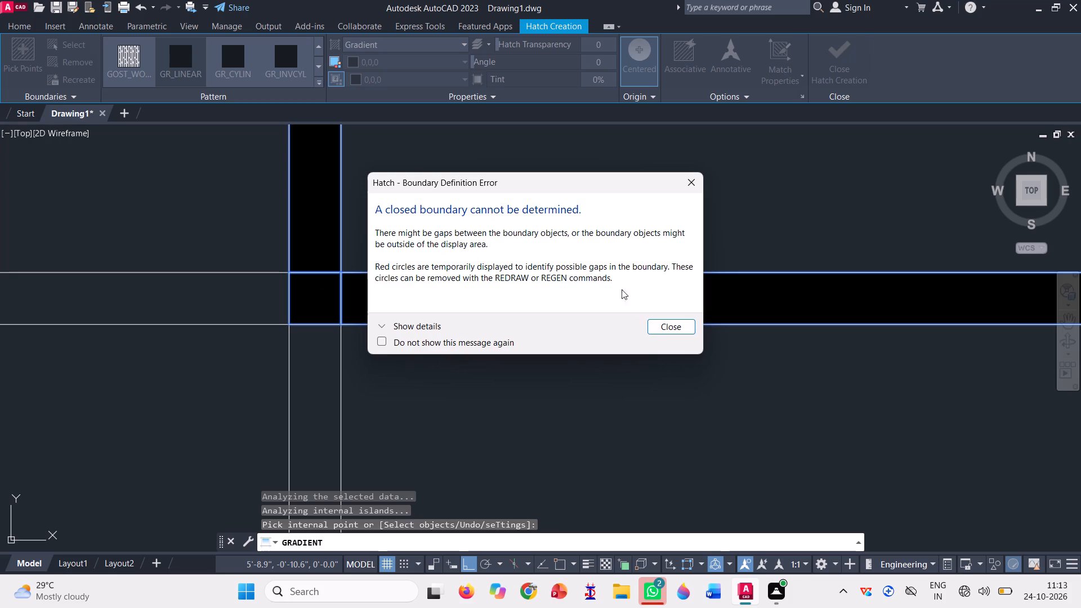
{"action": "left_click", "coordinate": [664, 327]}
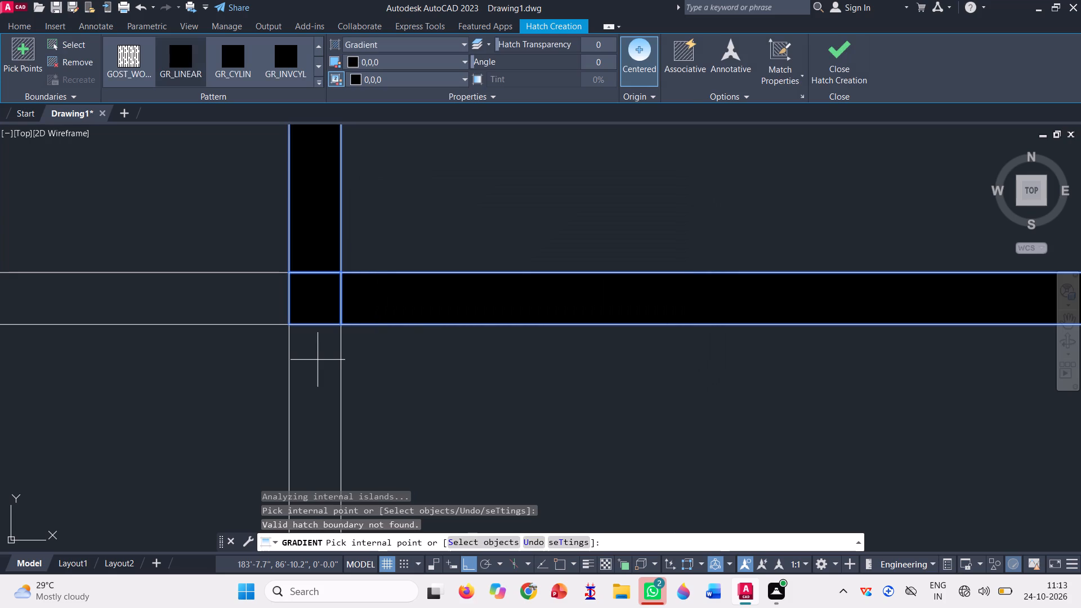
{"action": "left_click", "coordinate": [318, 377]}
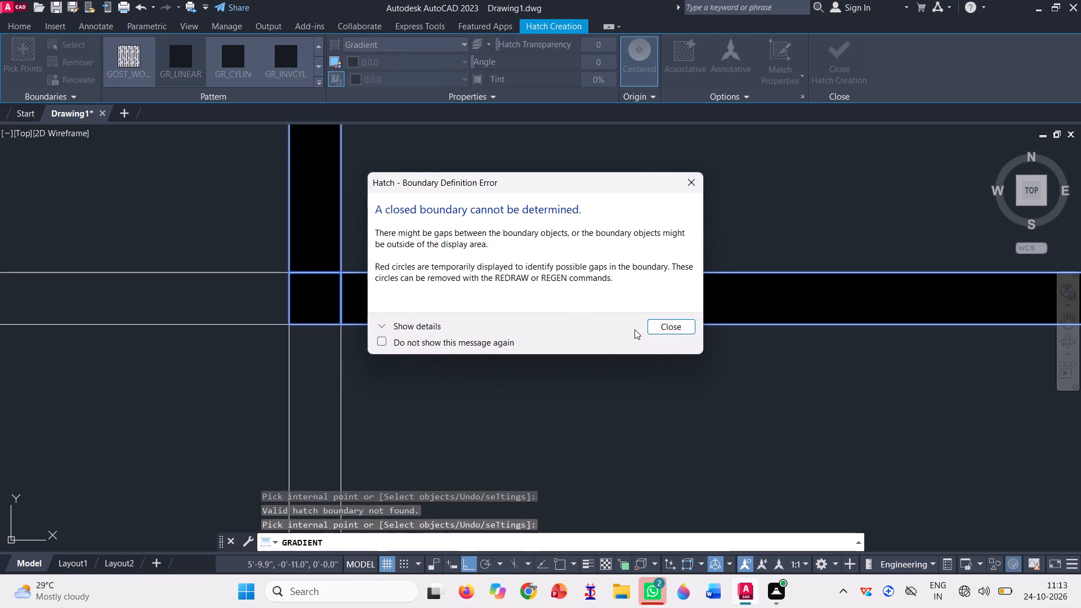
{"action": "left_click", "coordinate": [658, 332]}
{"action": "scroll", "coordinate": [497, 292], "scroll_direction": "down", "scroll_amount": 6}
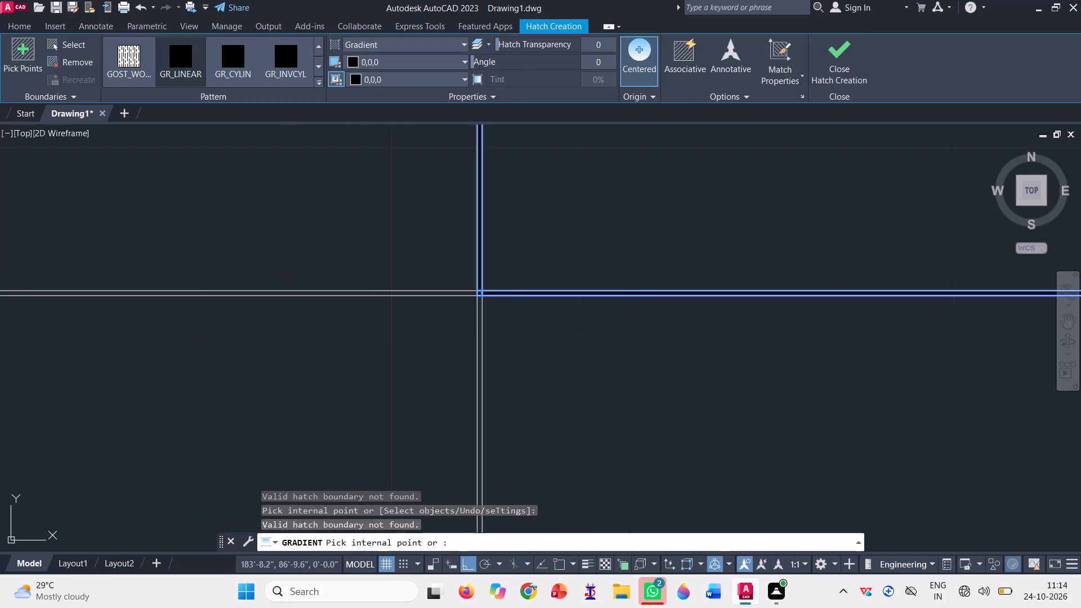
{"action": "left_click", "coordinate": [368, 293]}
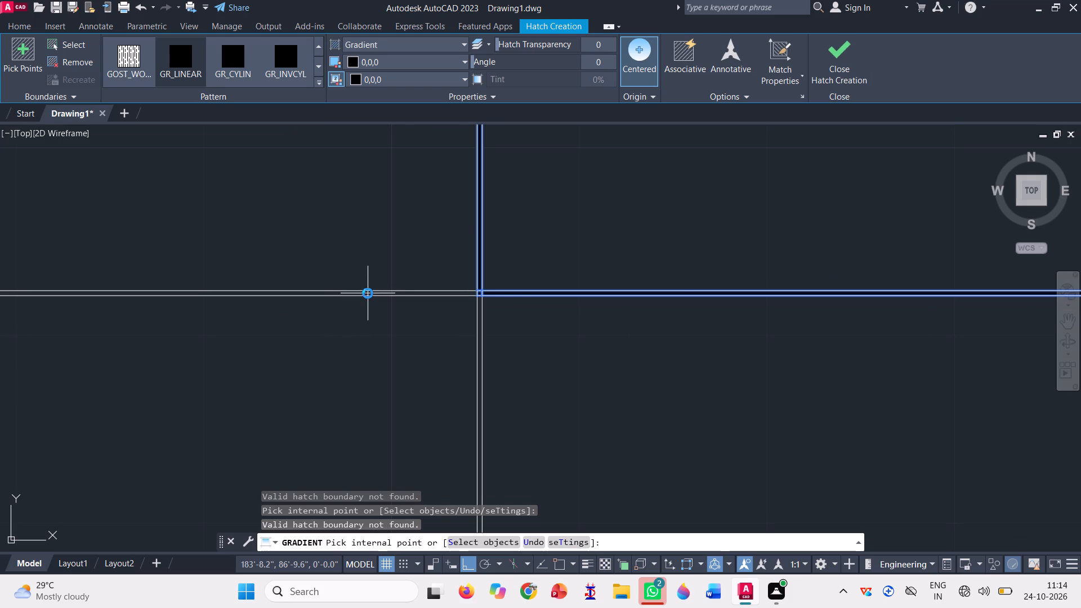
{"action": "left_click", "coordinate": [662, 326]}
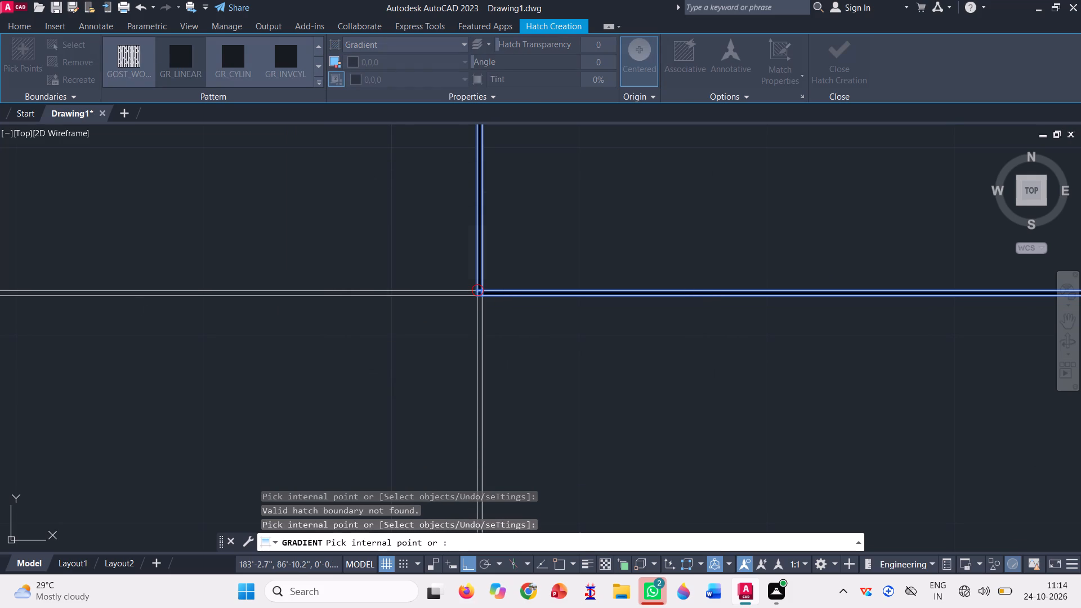
Fill the lower bar and the upper bar to the left of the left post with the black gradient.
{"action": "scroll", "coordinate": [417, 302], "scroll_direction": "down", "scroll_amount": 3}
{"action": "scroll", "coordinate": [470, 297], "scroll_direction": "down", "scroll_amount": 2}
{"action": "scroll", "coordinate": [320, 335], "scroll_direction": "up", "scroll_amount": 1}
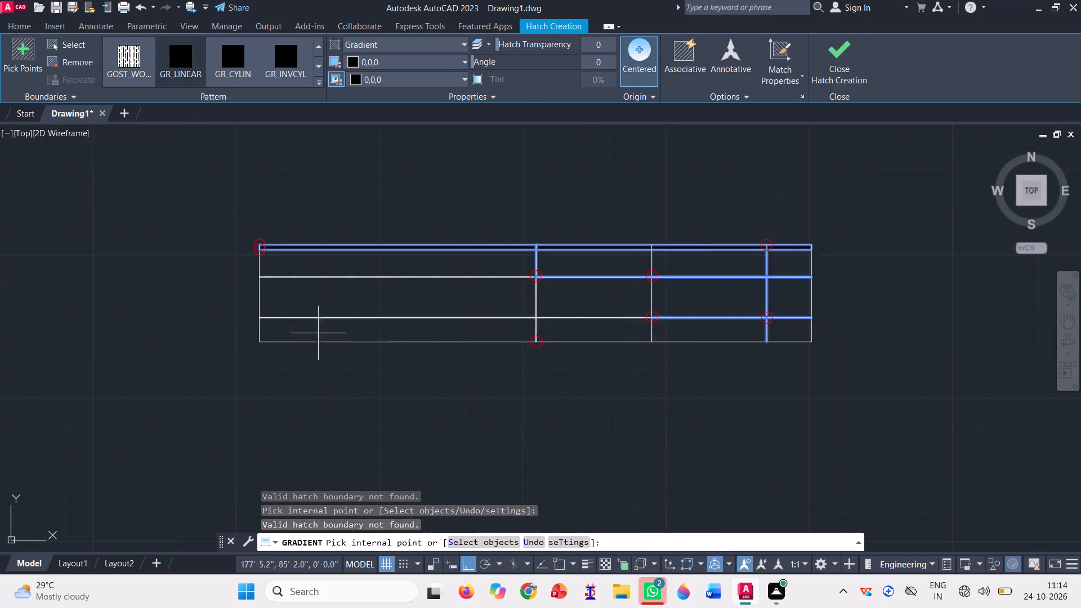
{"action": "scroll", "coordinate": [318, 333], "scroll_direction": "up", "scroll_amount": 5}
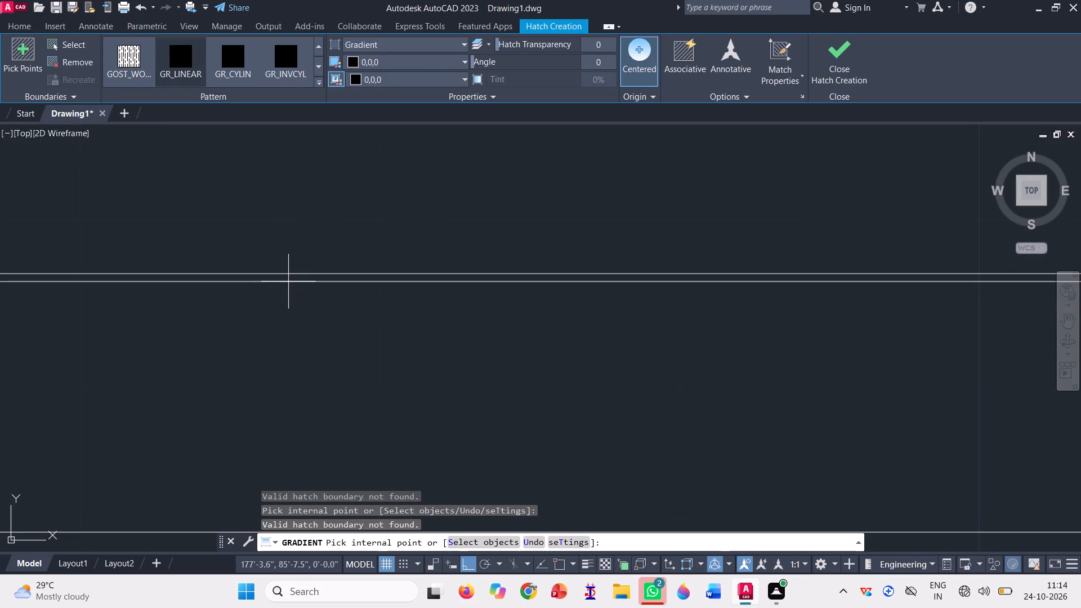
{"action": "left_click", "coordinate": [284, 280]}
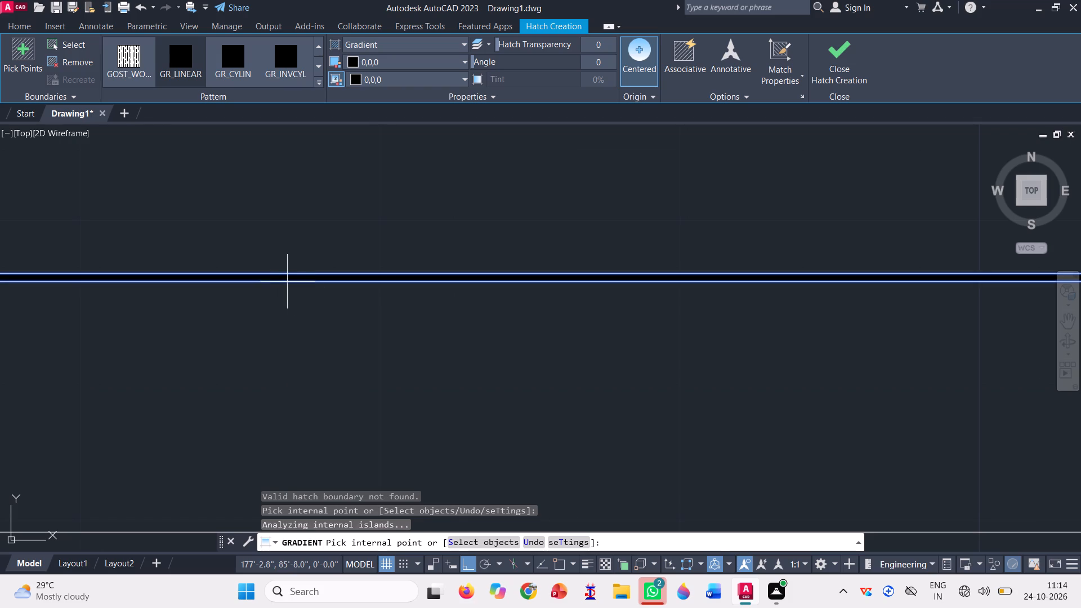
{"action": "scroll", "coordinate": [353, 346], "scroll_direction": "down", "scroll_amount": 5}
{"action": "scroll", "coordinate": [361, 311], "scroll_direction": "up", "scroll_amount": 4}
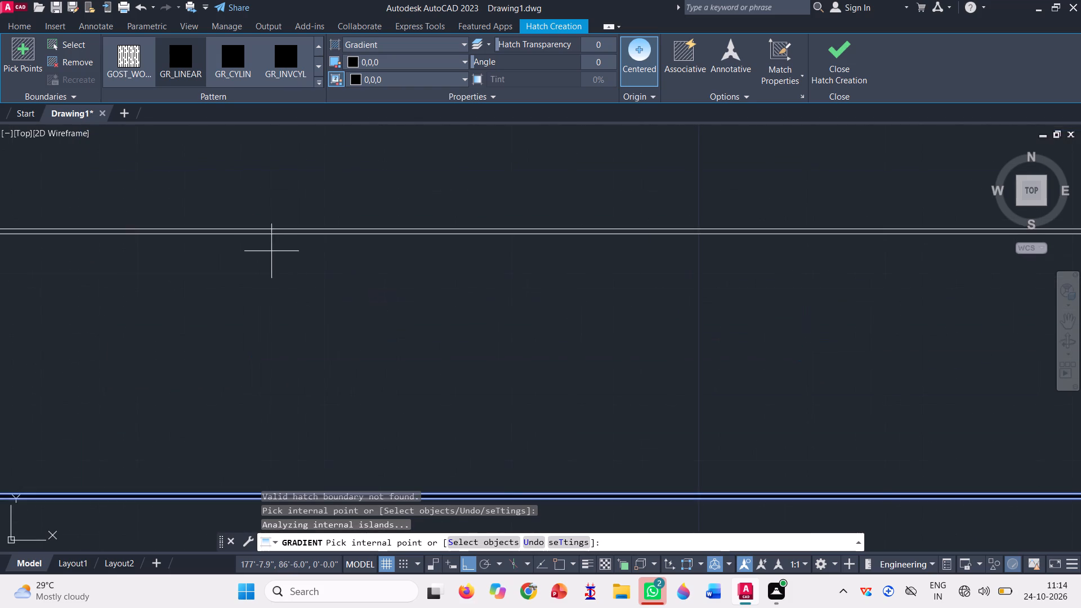
{"action": "scroll", "coordinate": [254, 223], "scroll_direction": "up", "scroll_amount": 3}
{"action": "left_click", "coordinate": [272, 260]}
{"action": "scroll", "coordinate": [270, 263], "scroll_direction": "down", "scroll_amount": 6}
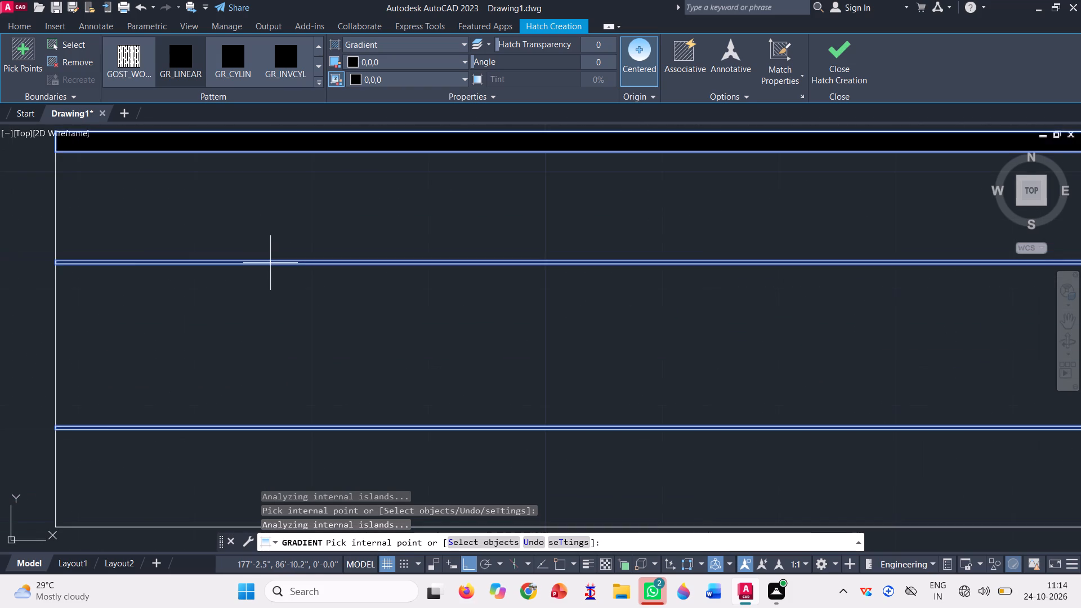
{"action": "scroll", "coordinate": [270, 263], "scroll_direction": "down", "scroll_amount": 2}
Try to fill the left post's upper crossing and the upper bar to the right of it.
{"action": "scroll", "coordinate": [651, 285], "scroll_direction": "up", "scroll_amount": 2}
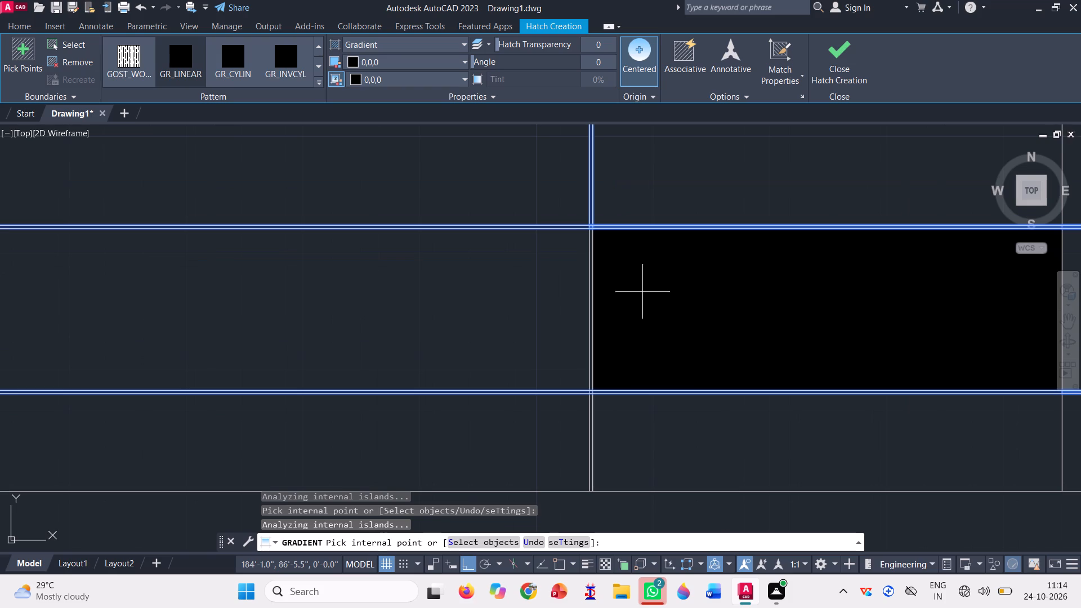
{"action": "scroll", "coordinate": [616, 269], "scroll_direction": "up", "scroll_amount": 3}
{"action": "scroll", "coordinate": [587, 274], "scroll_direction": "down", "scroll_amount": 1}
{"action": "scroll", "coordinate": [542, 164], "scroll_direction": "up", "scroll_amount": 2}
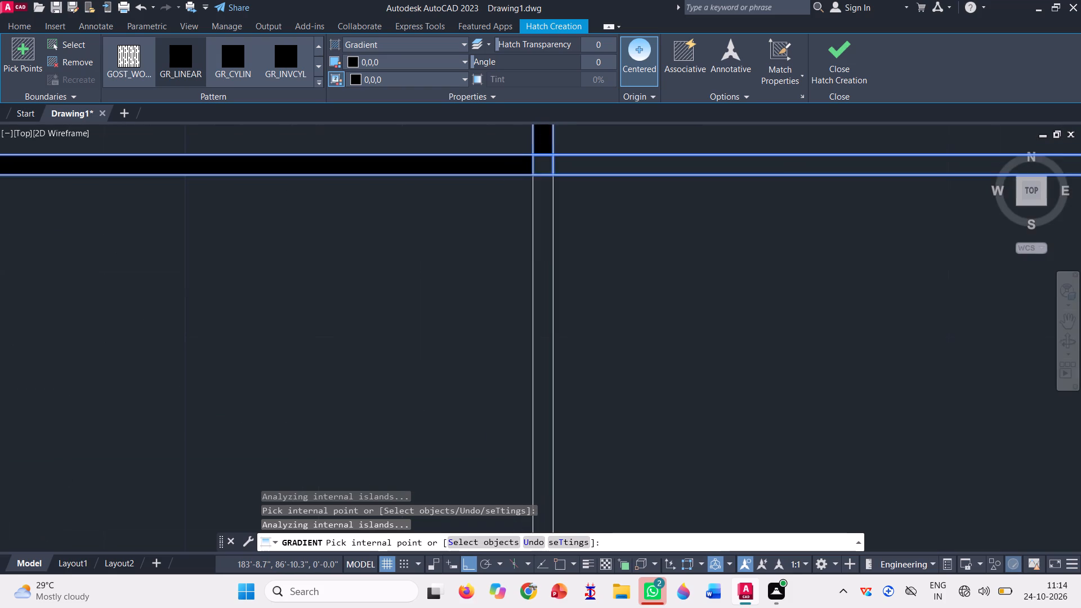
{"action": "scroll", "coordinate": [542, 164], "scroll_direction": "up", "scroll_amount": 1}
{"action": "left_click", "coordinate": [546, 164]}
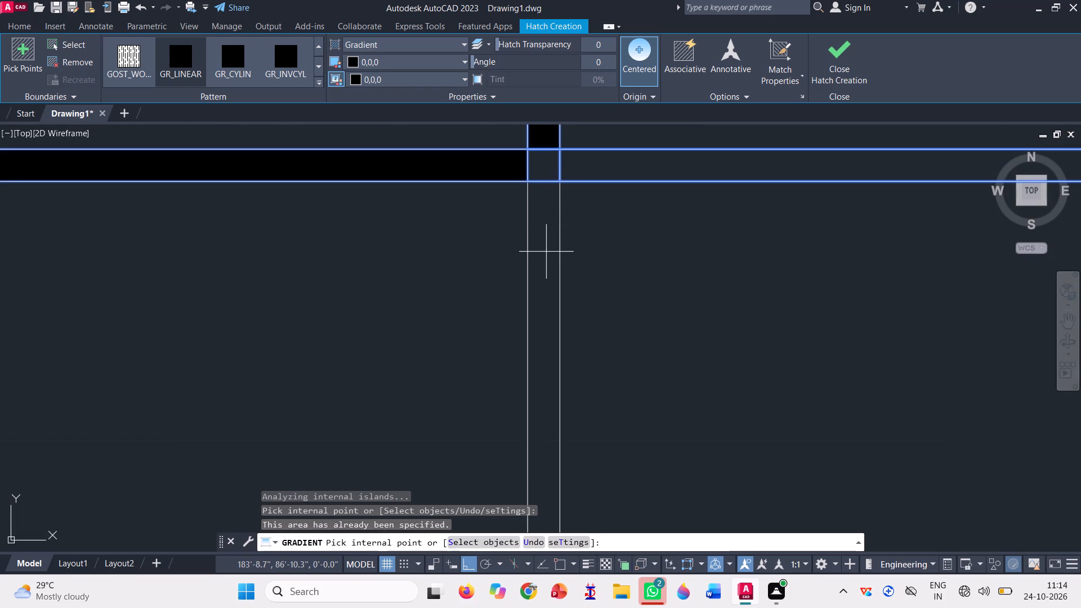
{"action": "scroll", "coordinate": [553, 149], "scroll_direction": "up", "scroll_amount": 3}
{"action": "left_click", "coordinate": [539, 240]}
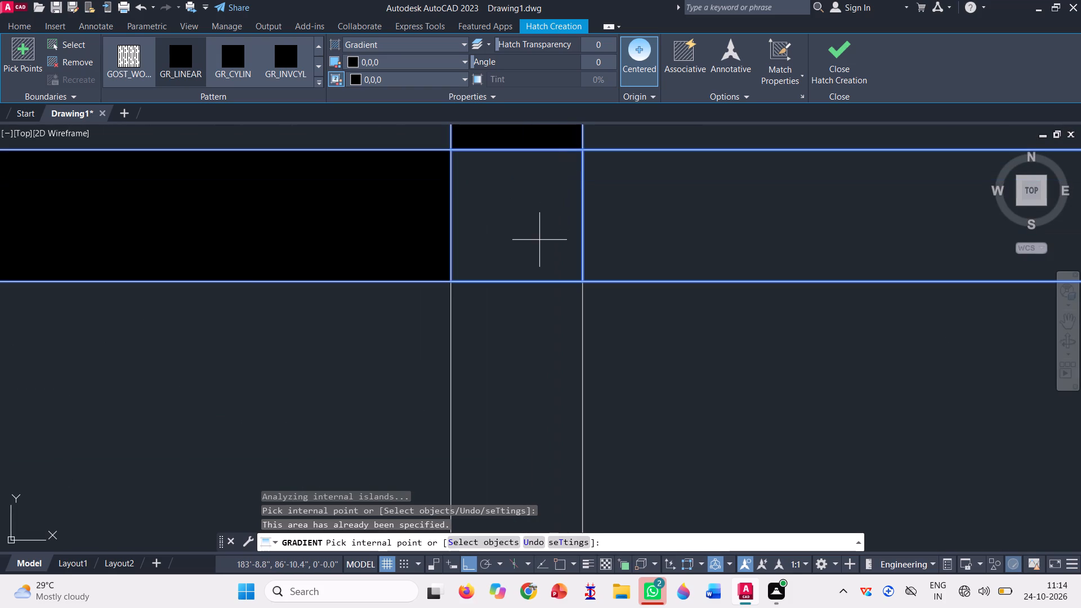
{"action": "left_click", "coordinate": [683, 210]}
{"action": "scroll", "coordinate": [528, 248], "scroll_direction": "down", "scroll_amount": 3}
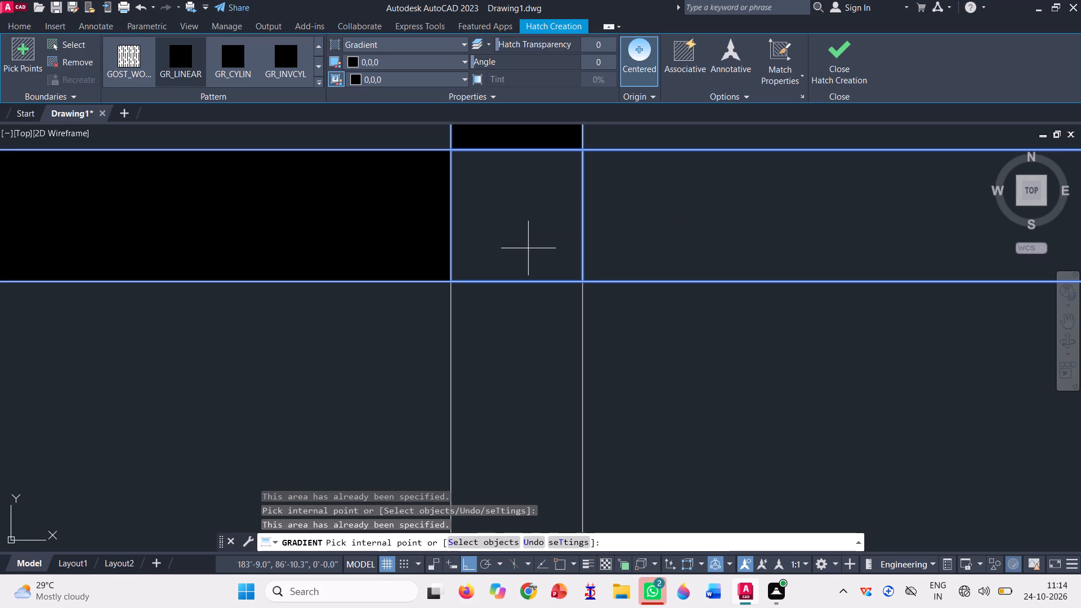
Fill the left post's segment between the upper and lower bars with the black gradient.
{"action": "scroll", "coordinate": [530, 247], "scroll_direction": "down", "scroll_amount": 12}
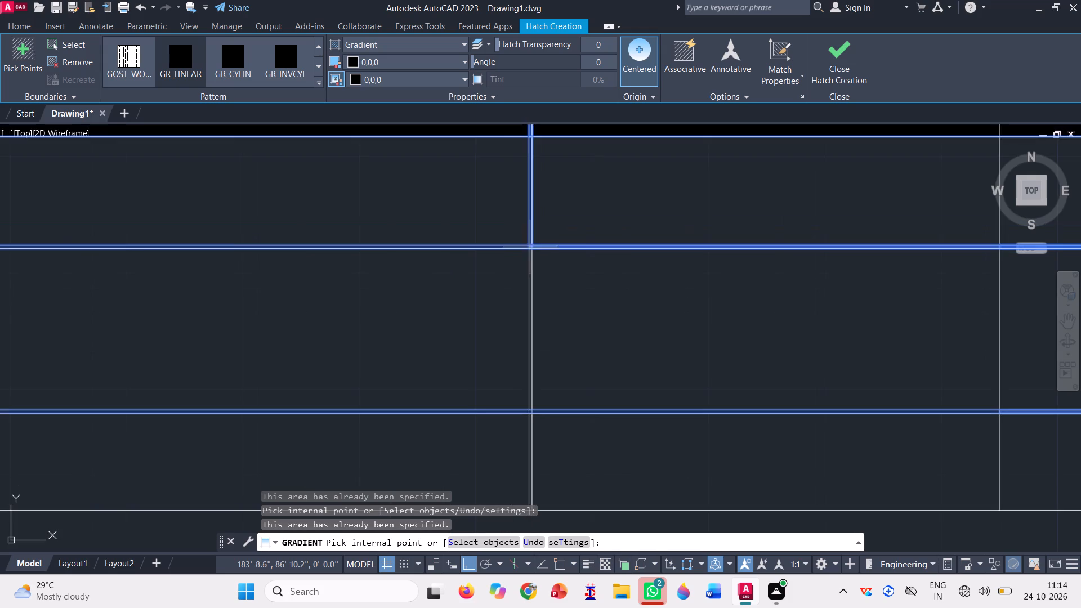
{"action": "scroll", "coordinate": [528, 320], "scroll_direction": "up", "scroll_amount": 7}
{"action": "left_click", "coordinate": [528, 322]}
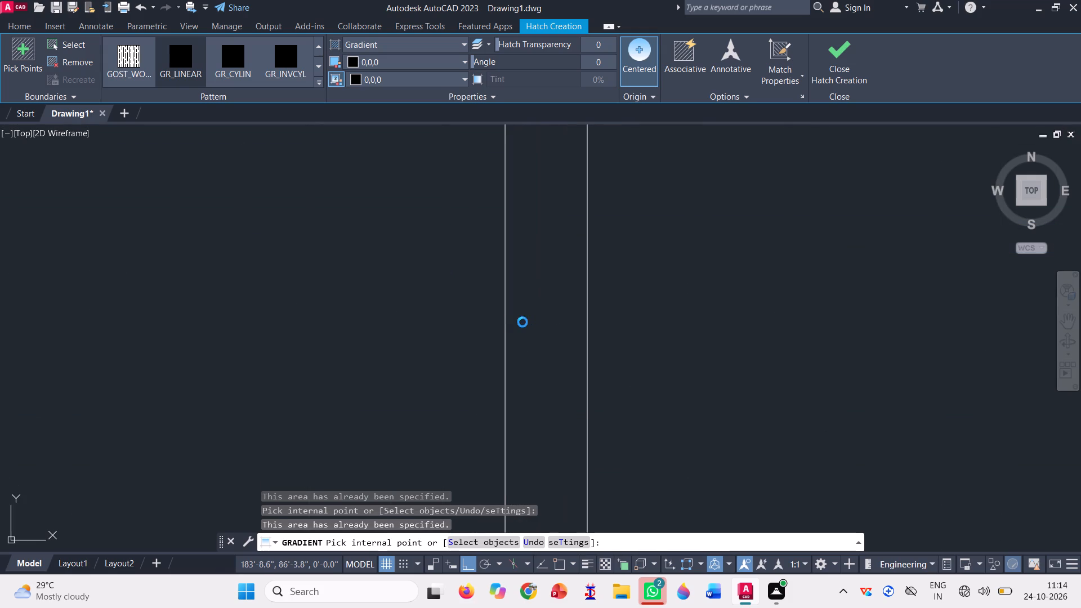
{"action": "left_click", "coordinate": [686, 322]}
{"action": "scroll", "coordinate": [506, 366], "scroll_direction": "down", "scroll_amount": 3}
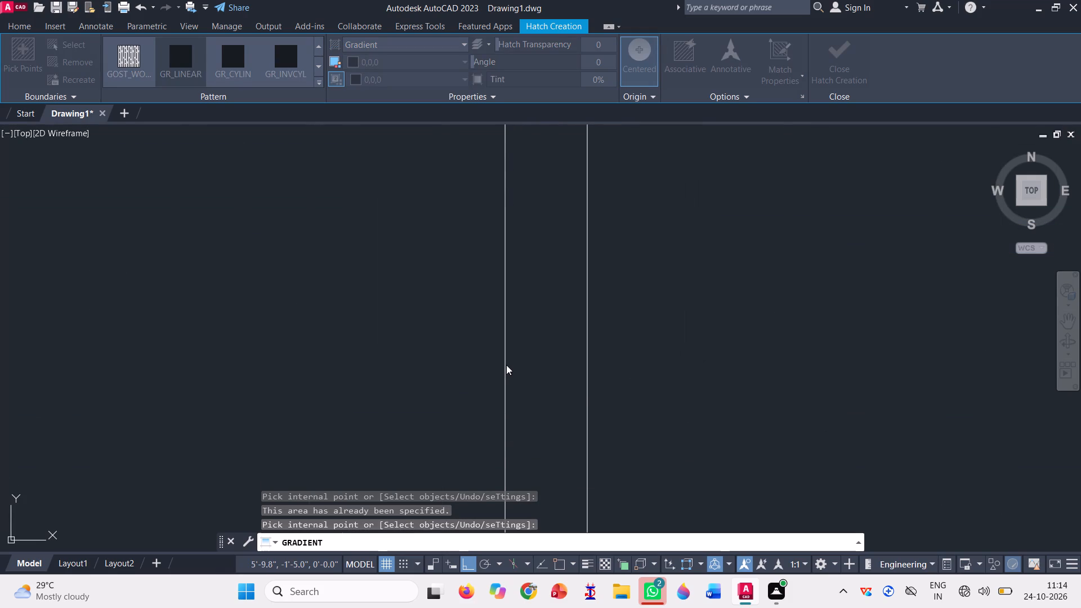
{"action": "scroll", "coordinate": [506, 365], "scroll_direction": "down", "scroll_amount": 9}
{"action": "scroll", "coordinate": [506, 360], "scroll_direction": "up", "scroll_amount": 3}
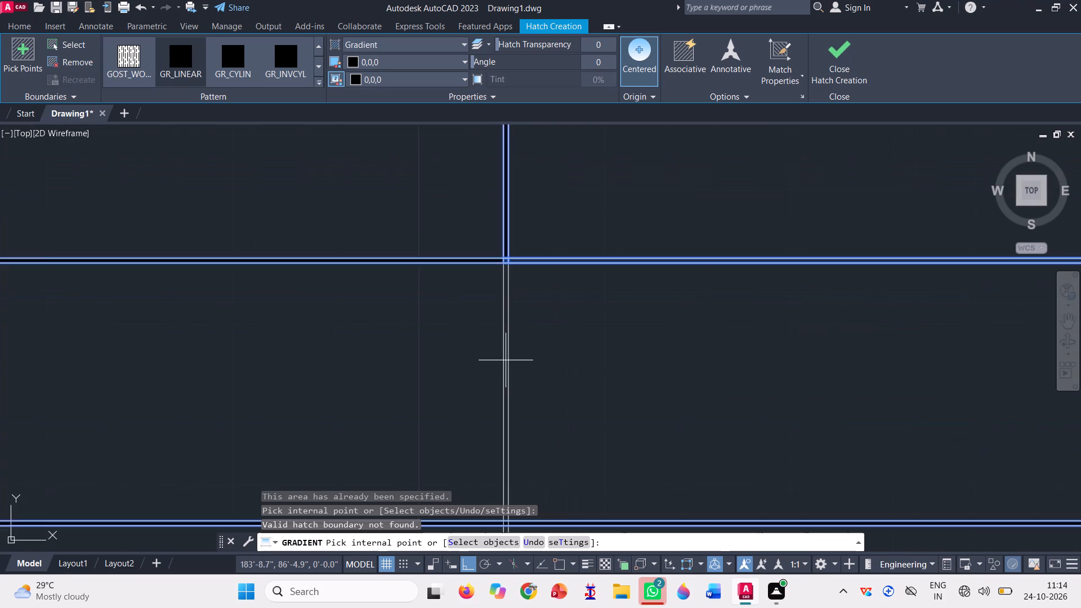
{"action": "left_click", "coordinate": [506, 360]}
{"action": "scroll", "coordinate": [501, 319], "scroll_direction": "down", "scroll_amount": 3}
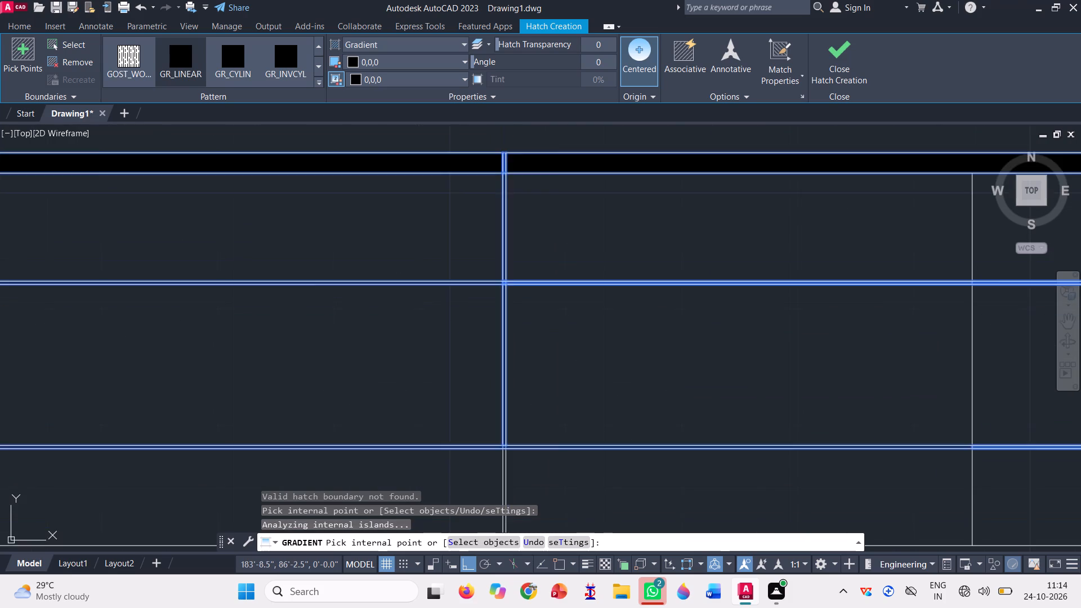
Fill the left post's bottom segment below the lower bar in black and finish the gradient hatch.
{"action": "scroll", "coordinate": [501, 319], "scroll_direction": "down", "scroll_amount": 2}
{"action": "scroll", "coordinate": [491, 358], "scroll_direction": "up", "scroll_amount": 5}
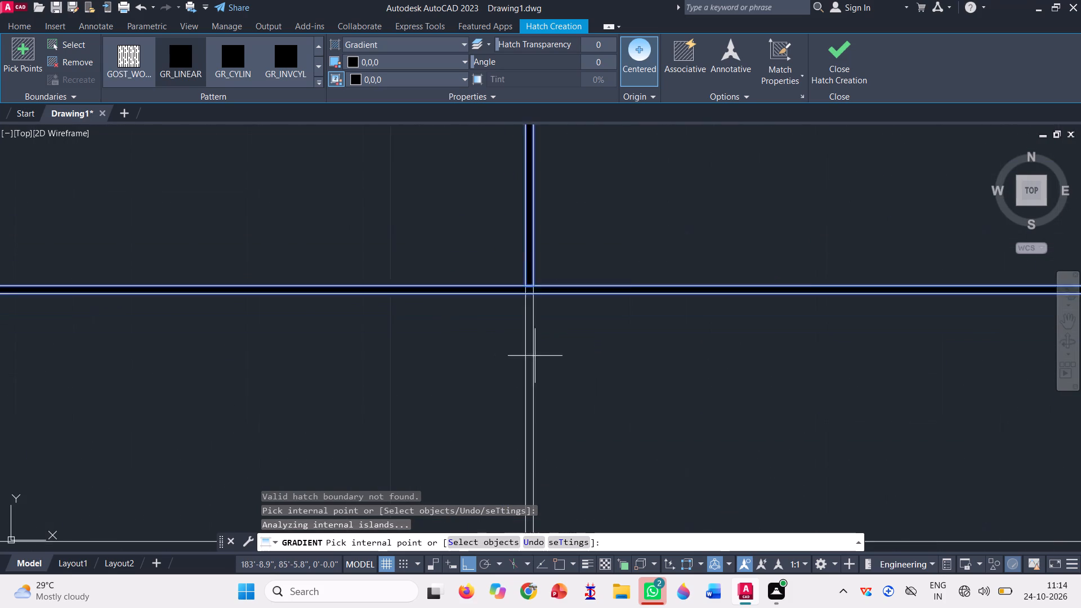
{"action": "scroll", "coordinate": [535, 355], "scroll_direction": "up", "scroll_amount": 2}
{"action": "left_click", "coordinate": [519, 342]}
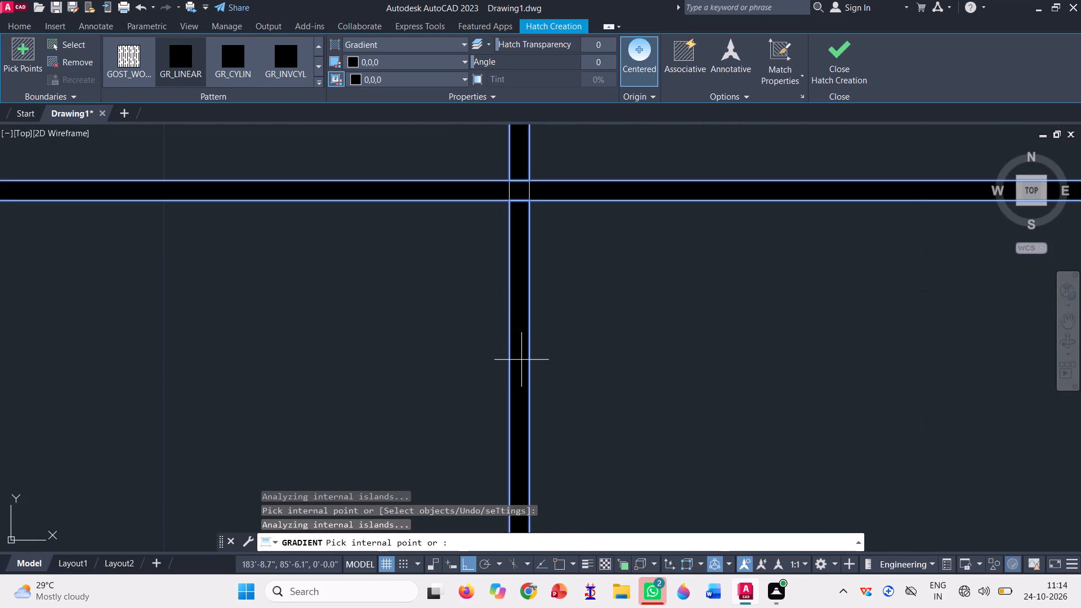
{"action": "scroll", "coordinate": [492, 310], "scroll_direction": "down", "scroll_amount": 7}
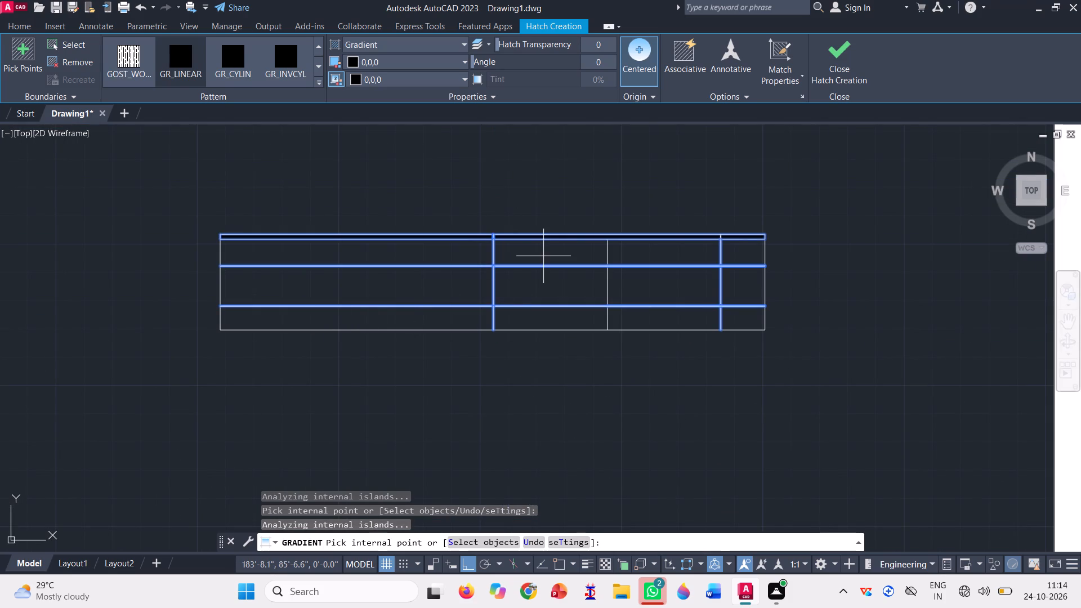
{"action": "left_click", "coordinate": [834, 57]}
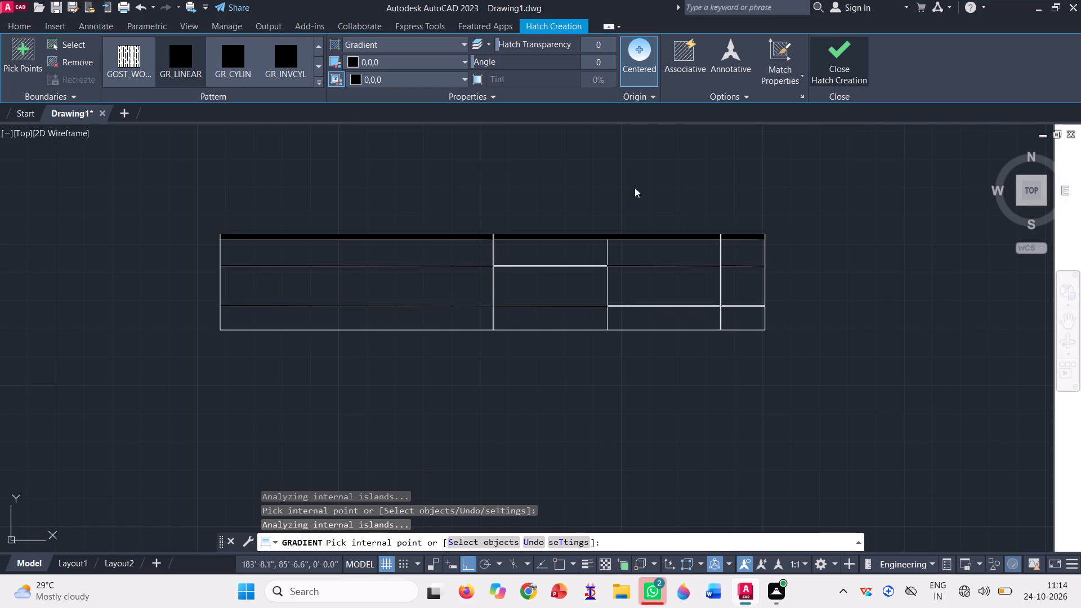
With a new black gradient hatch, fill the left post's upper crossing and the upper bar from there to the railing's right edge.
{"action": "scroll", "coordinate": [486, 265], "scroll_direction": "up", "scroll_amount": 5}
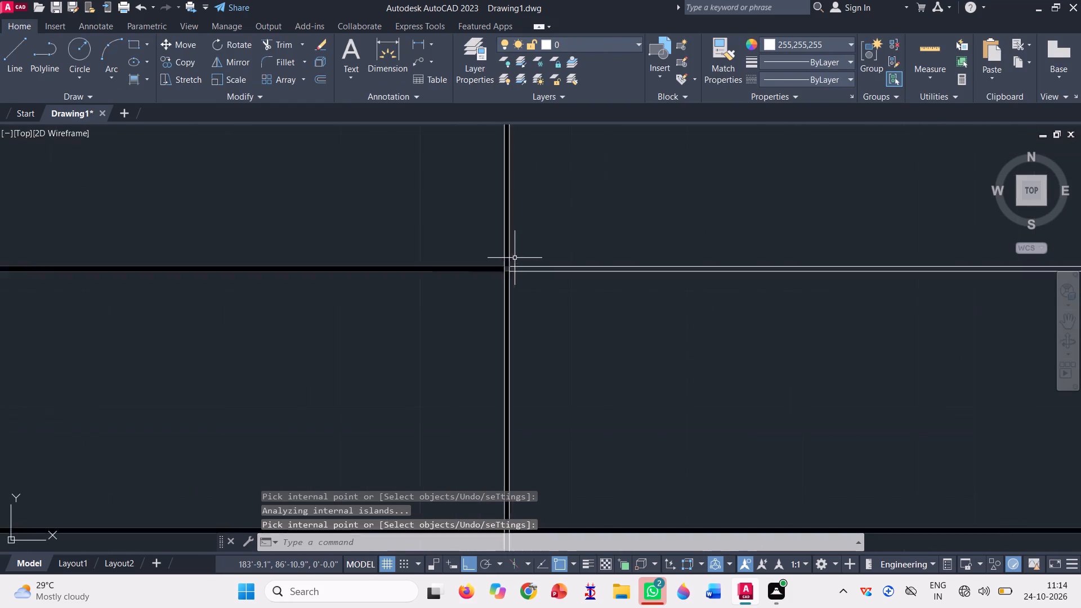
{"action": "scroll", "coordinate": [515, 258], "scroll_direction": "up", "scroll_amount": 3}
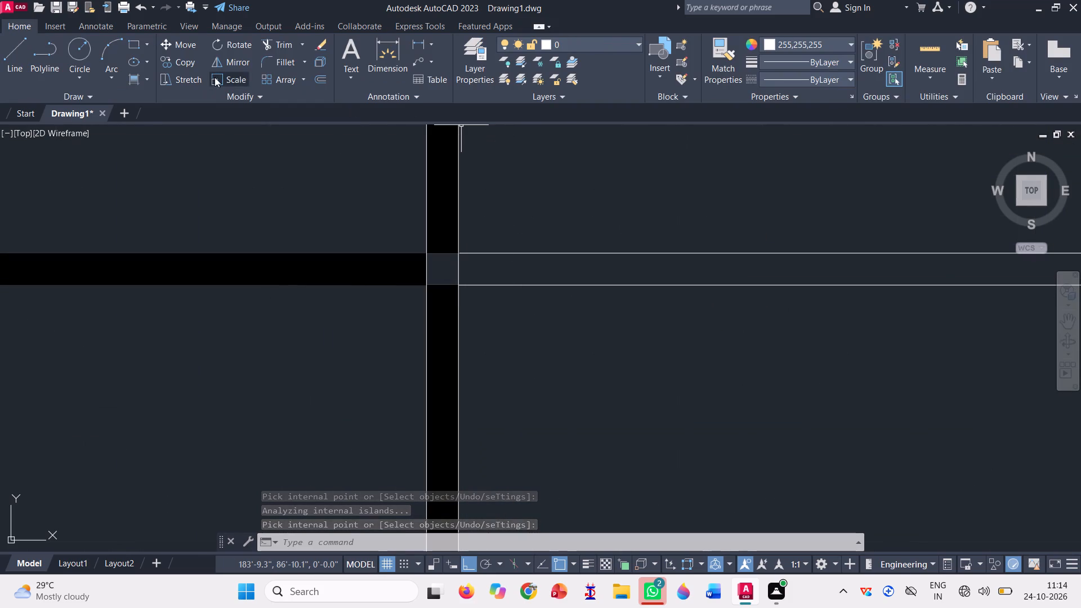
{"action": "left_click", "coordinate": [130, 77]}
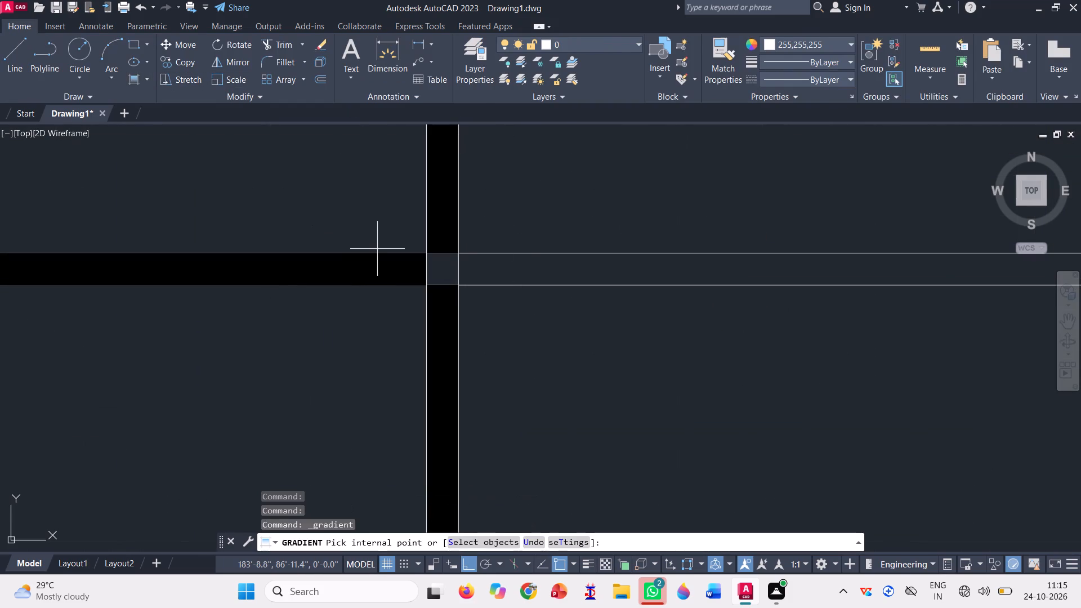
{"action": "scroll", "coordinate": [447, 274], "scroll_direction": "up", "scroll_amount": 3}
{"action": "left_click", "coordinate": [430, 260]}
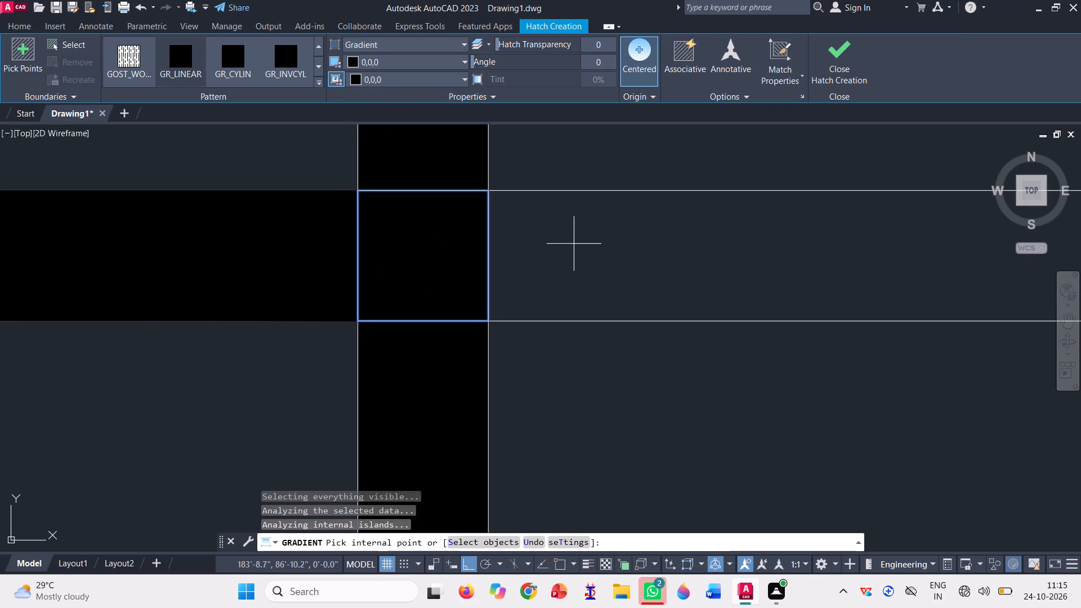
{"action": "left_click", "coordinate": [592, 242]}
{"action": "scroll", "coordinate": [259, 266], "scroll_direction": "down", "scroll_amount": 10}
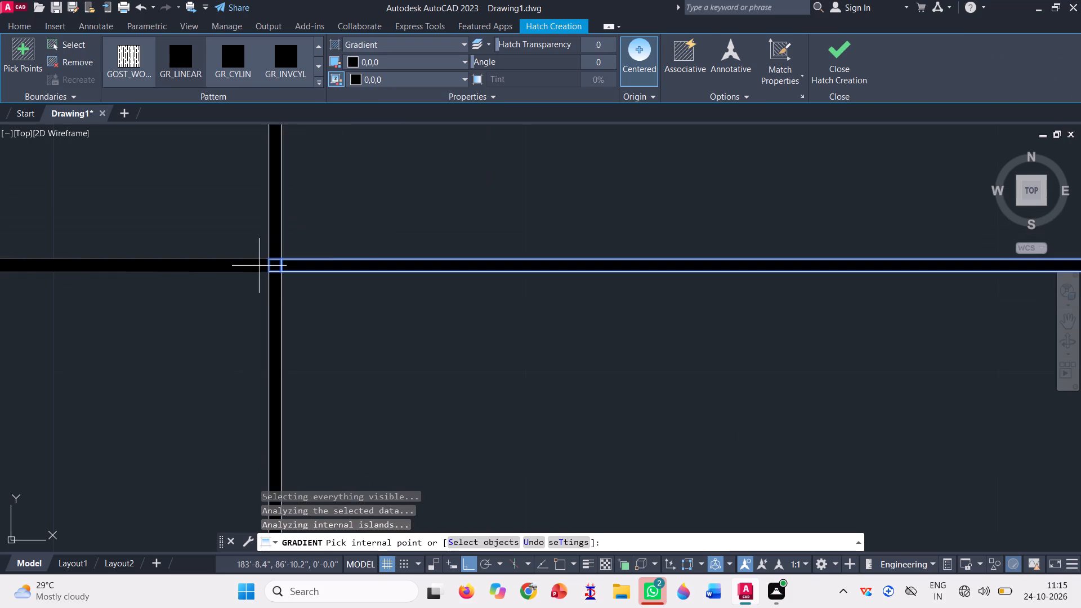
Fill the lower bar from the centre line to the railing's right edge in black and finish the gradient hatch.
{"action": "scroll", "coordinate": [259, 266], "scroll_direction": "down", "scroll_amount": 4}
{"action": "scroll", "coordinate": [606, 369], "scroll_direction": "up", "scroll_amount": 2}
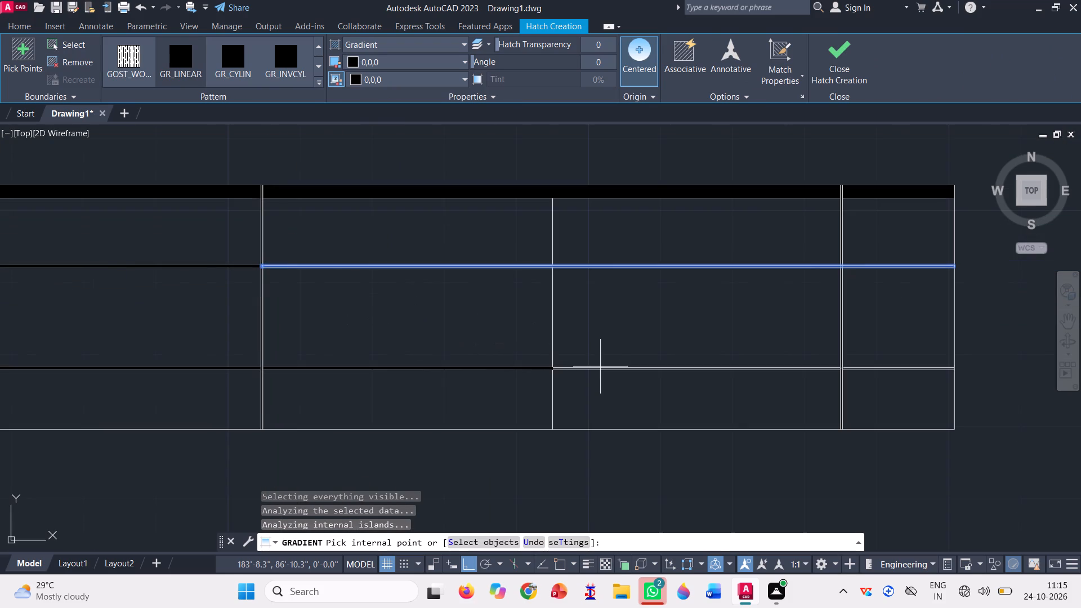
{"action": "scroll", "coordinate": [606, 369], "scroll_direction": "up", "scroll_amount": 4}
{"action": "scroll", "coordinate": [401, 371], "scroll_direction": "up", "scroll_amount": 3}
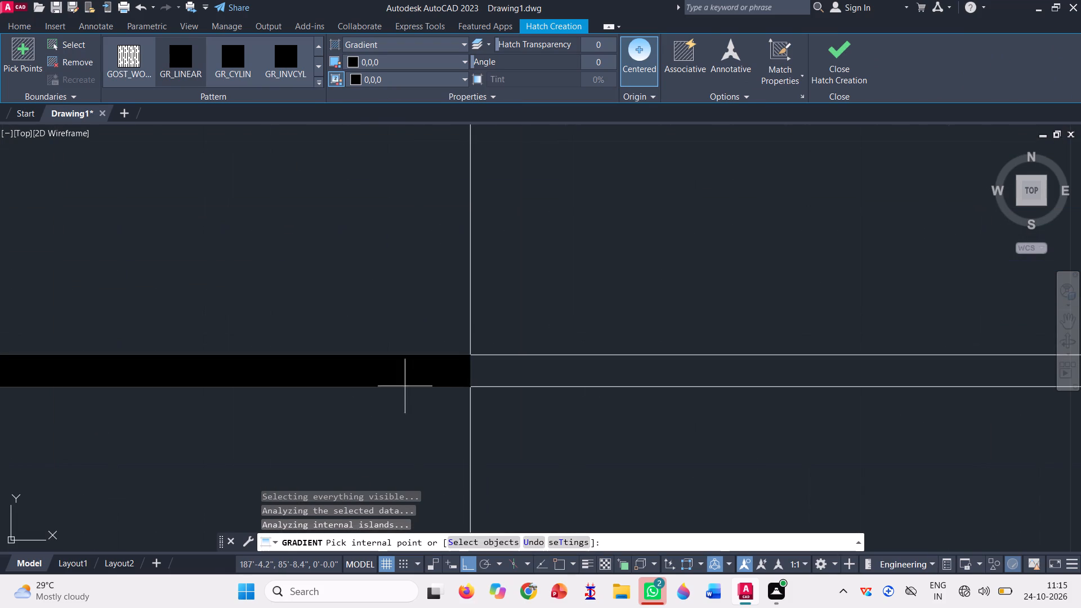
{"action": "left_click", "coordinate": [489, 374]}
{"action": "scroll", "coordinate": [411, 369], "scroll_direction": "down", "scroll_amount": 6}
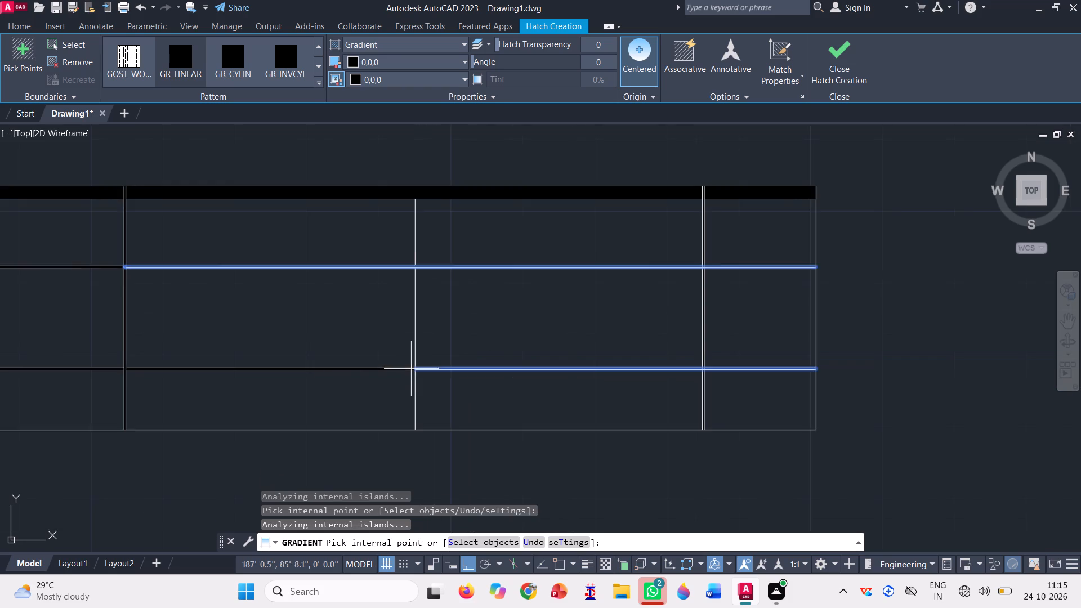
{"action": "scroll", "coordinate": [411, 369], "scroll_direction": "down", "scroll_amount": 1}
{"action": "scroll", "coordinate": [627, 350], "scroll_direction": "up", "scroll_amount": 4}
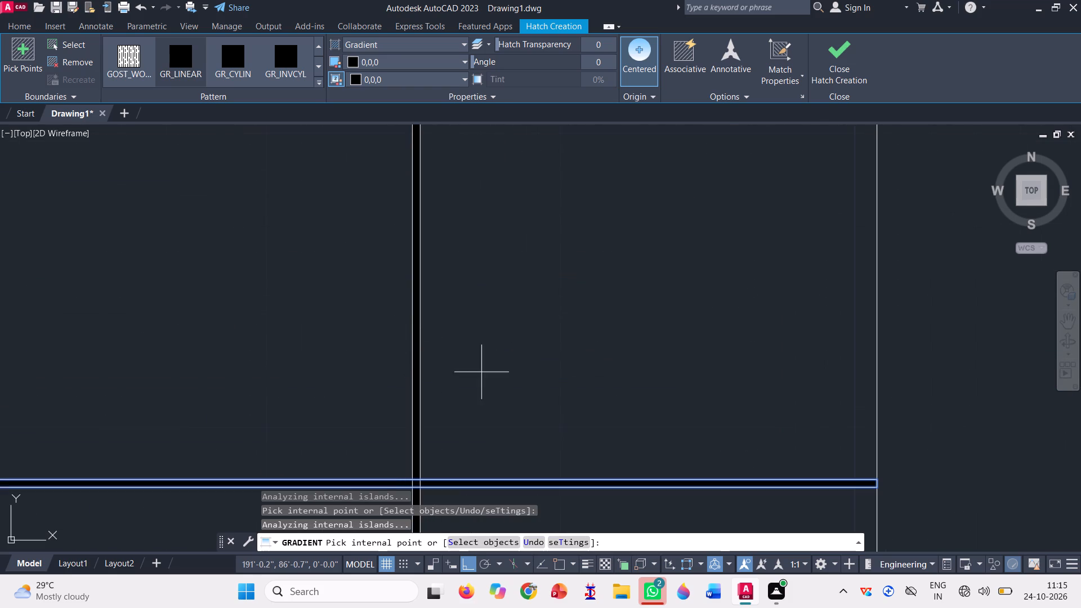
{"action": "scroll", "coordinate": [482, 372], "scroll_direction": "down", "scroll_amount": 3}
{"action": "scroll", "coordinate": [463, 267], "scroll_direction": "up", "scroll_amount": 7}
{"action": "scroll", "coordinate": [495, 299], "scroll_direction": "down", "scroll_amount": 4}
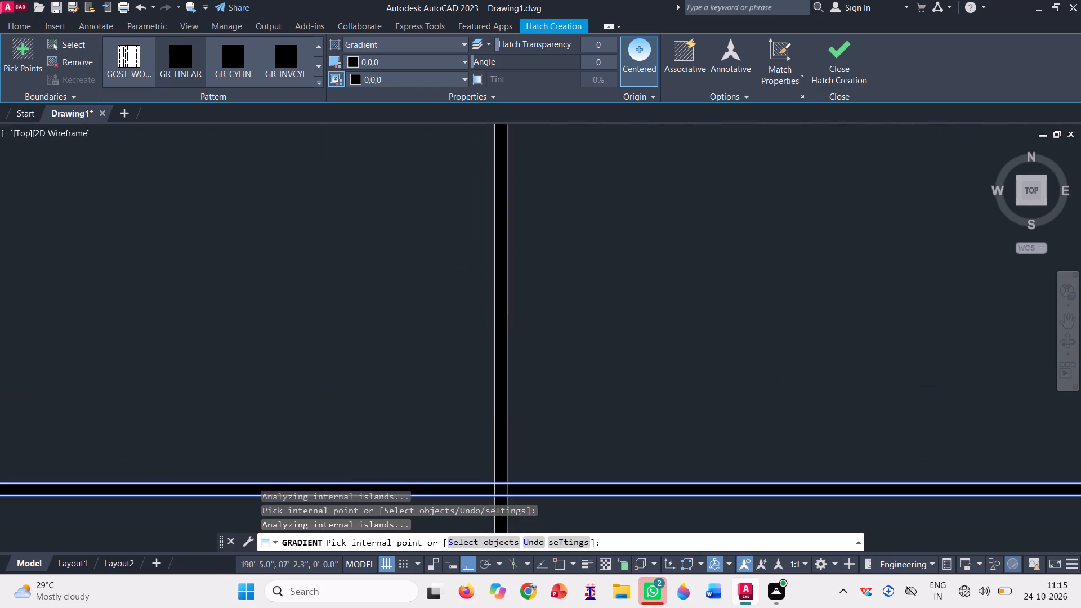
{"action": "scroll", "coordinate": [495, 299], "scroll_direction": "down", "scroll_amount": 4}
{"action": "left_click", "coordinate": [834, 54]}
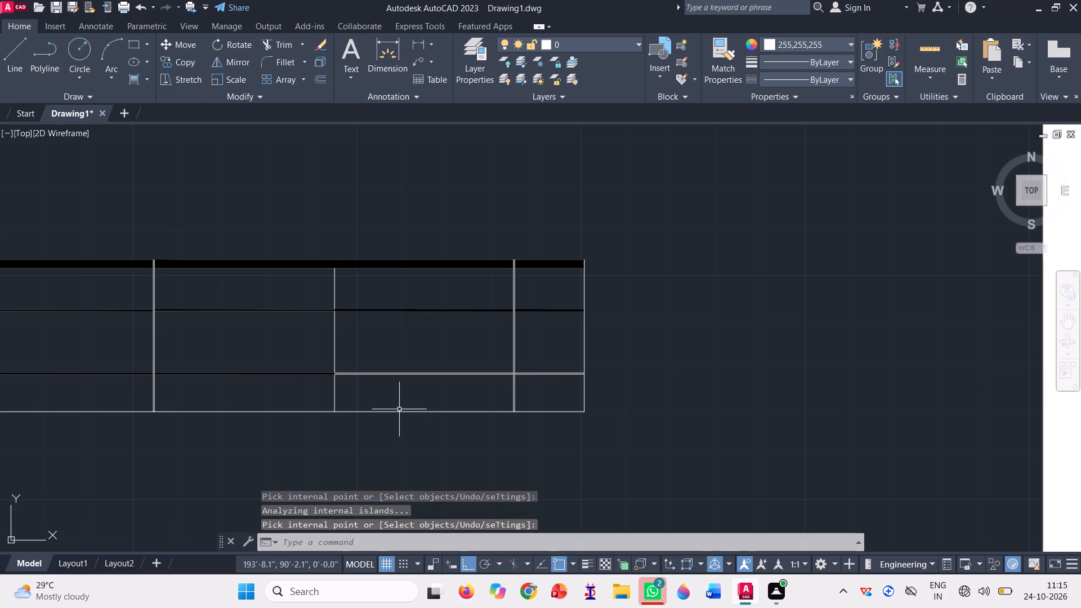
Examine the filled railing copy and compare it with the original middle balcony railing in front of the orange door.
{"action": "scroll", "coordinate": [397, 323], "scroll_direction": "down", "scroll_amount": 2}
{"action": "scroll", "coordinate": [329, 342], "scroll_direction": "up", "scroll_amount": 3}
{"action": "scroll", "coordinate": [204, 326], "scroll_direction": "up", "scroll_amount": 3}
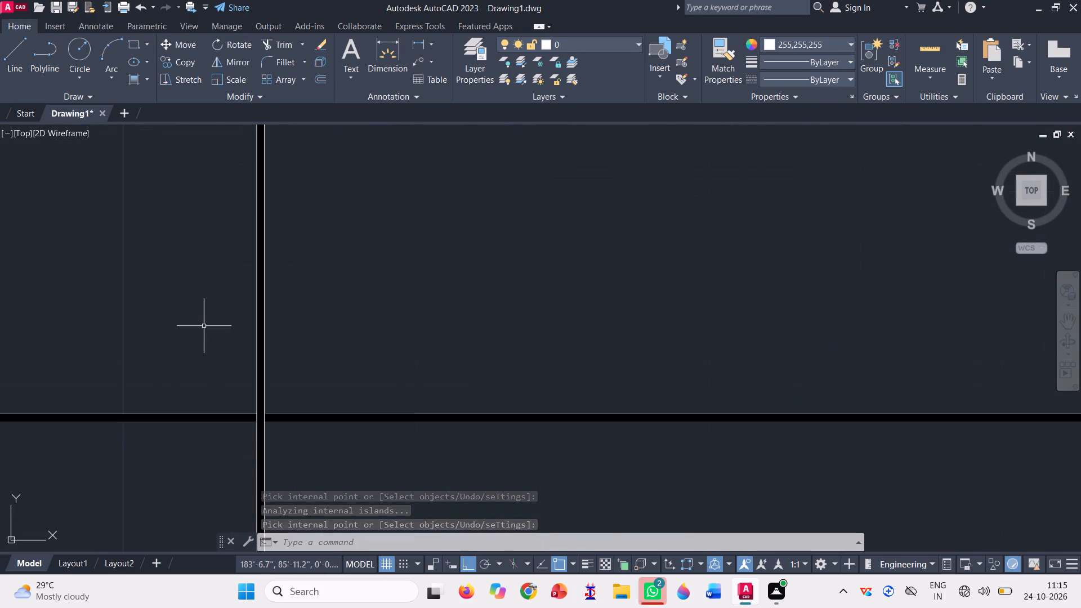
{"action": "scroll", "coordinate": [298, 351], "scroll_direction": "down", "scroll_amount": 6}
{"action": "scroll", "coordinate": [343, 329], "scroll_direction": "down", "scroll_amount": 1}
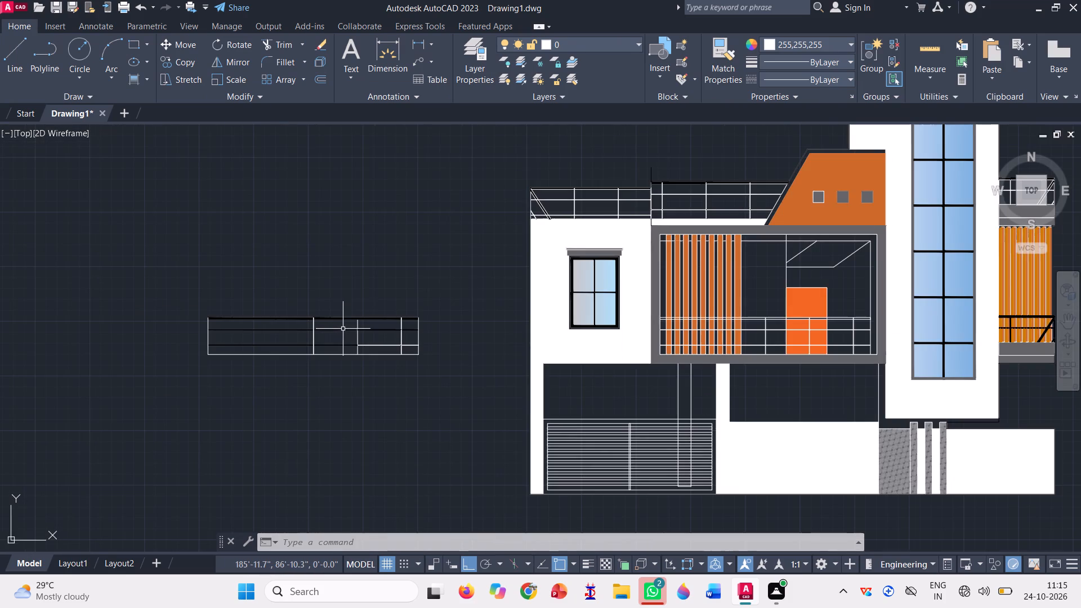
{"action": "scroll", "coordinate": [821, 322], "scroll_direction": "up", "scroll_amount": 3}
{"action": "scroll", "coordinate": [776, 338], "scroll_direction": "up", "scroll_amount": 3}
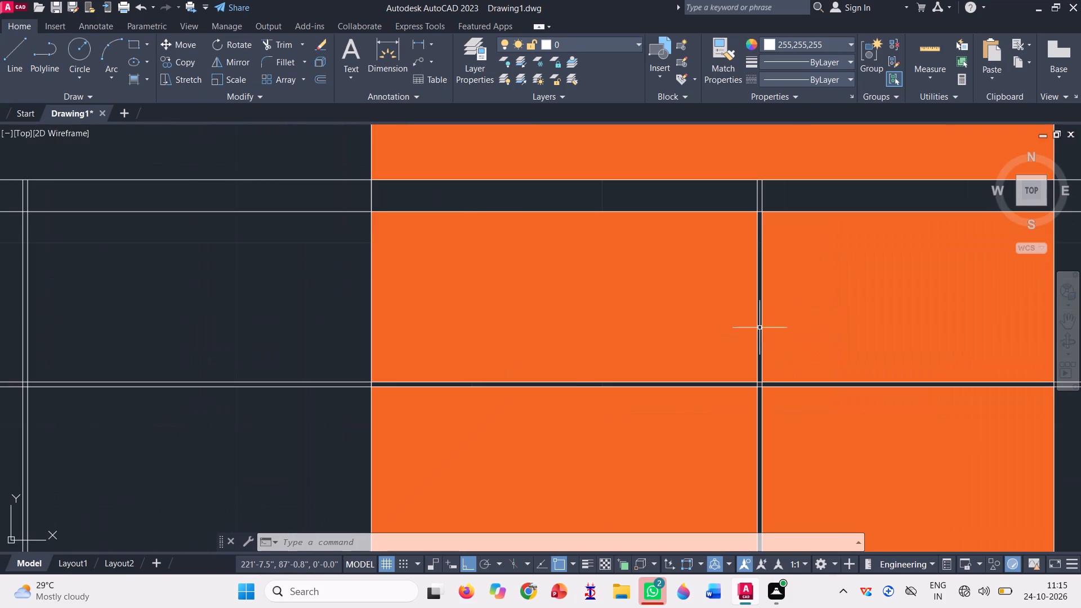
{"action": "scroll", "coordinate": [756, 204], "scroll_direction": "up", "scroll_amount": 3}
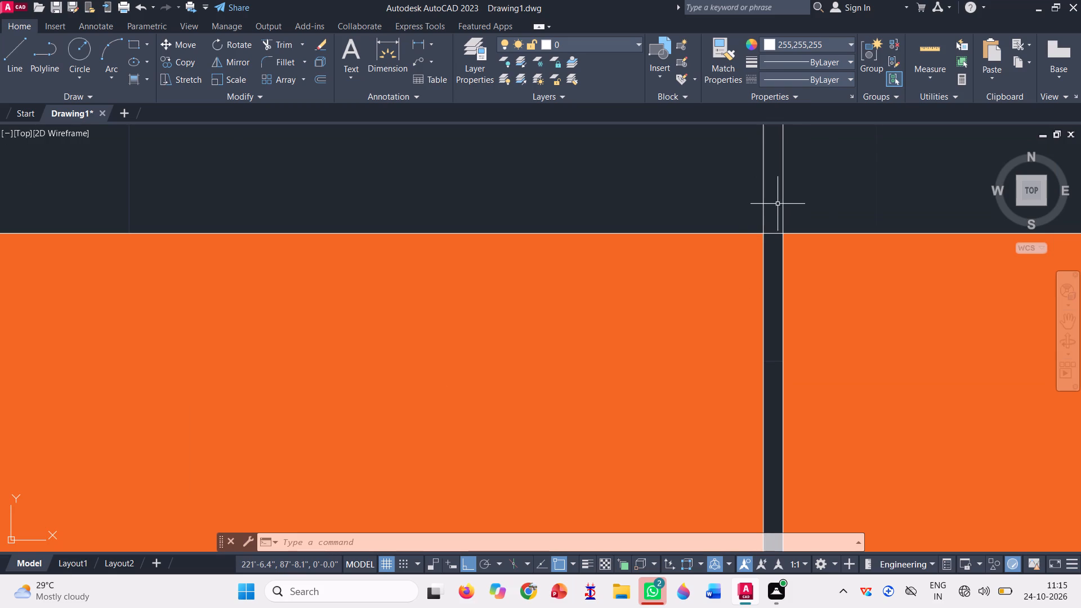
{"action": "scroll", "coordinate": [736, 215], "scroll_direction": "down", "scroll_amount": 7}
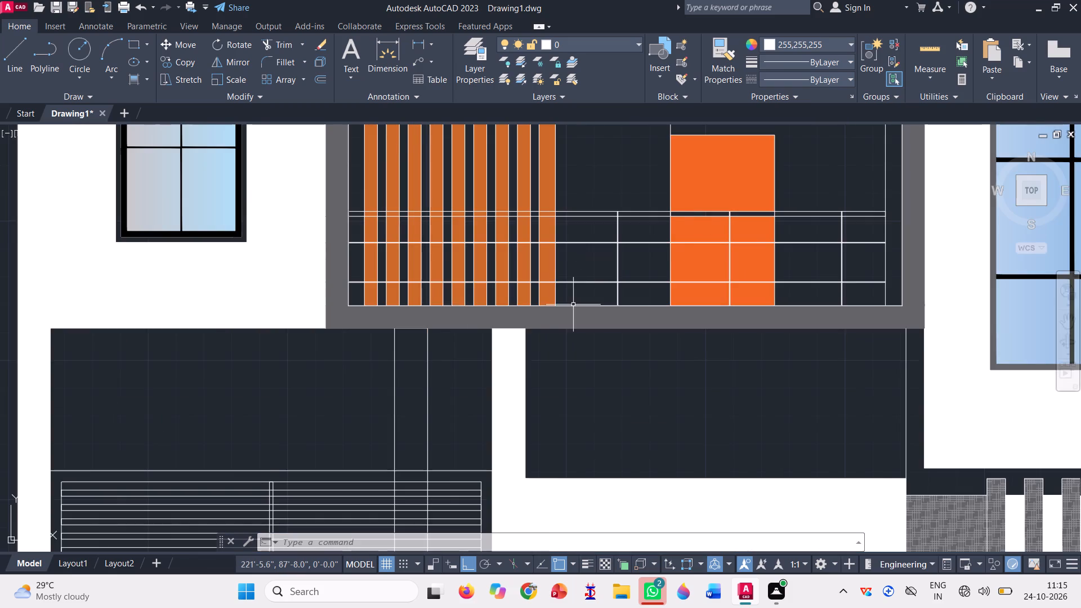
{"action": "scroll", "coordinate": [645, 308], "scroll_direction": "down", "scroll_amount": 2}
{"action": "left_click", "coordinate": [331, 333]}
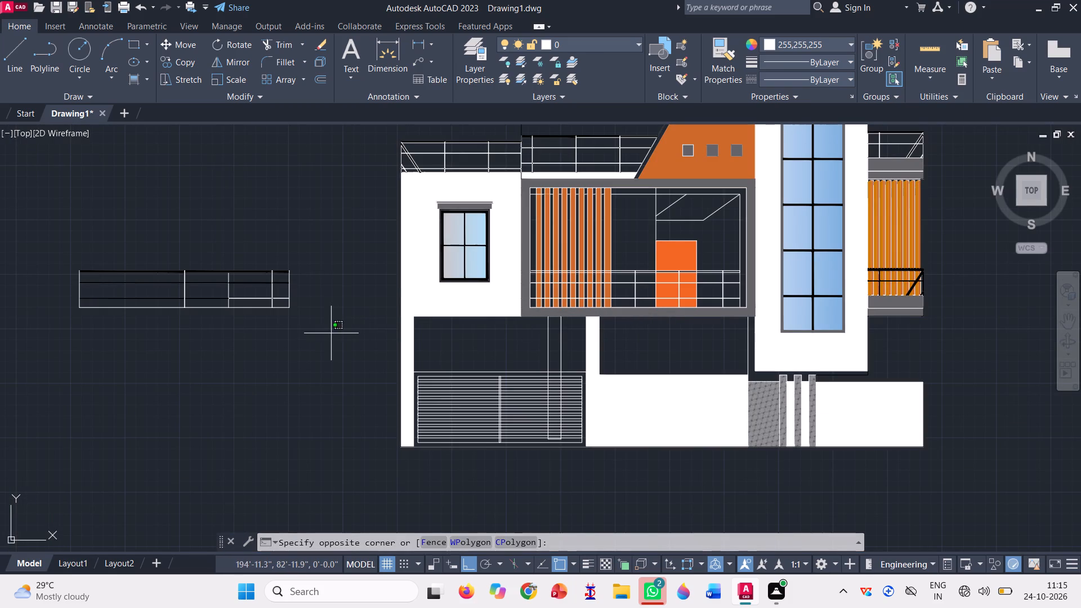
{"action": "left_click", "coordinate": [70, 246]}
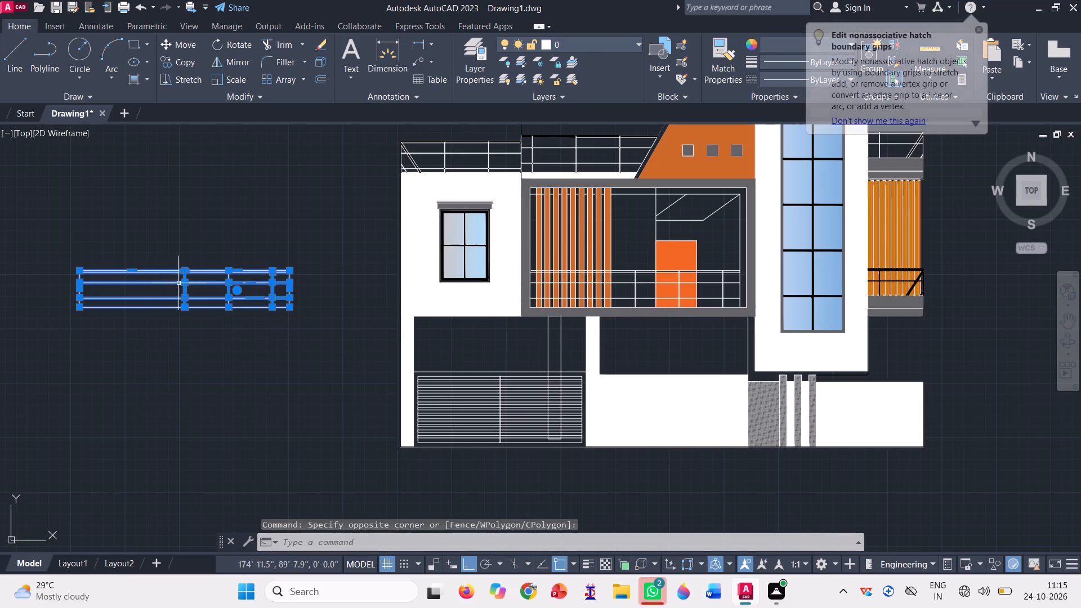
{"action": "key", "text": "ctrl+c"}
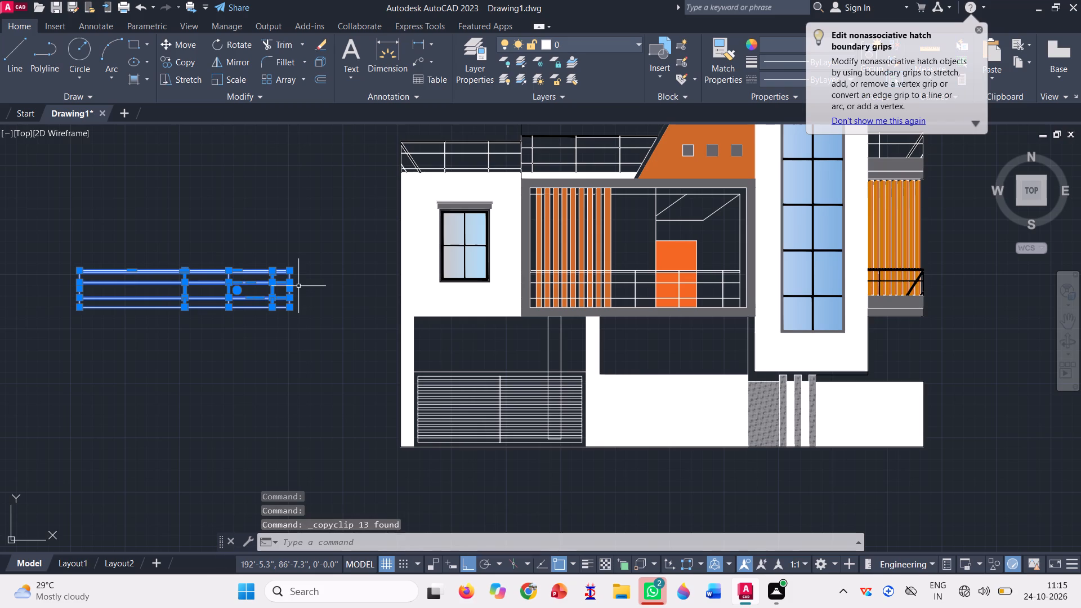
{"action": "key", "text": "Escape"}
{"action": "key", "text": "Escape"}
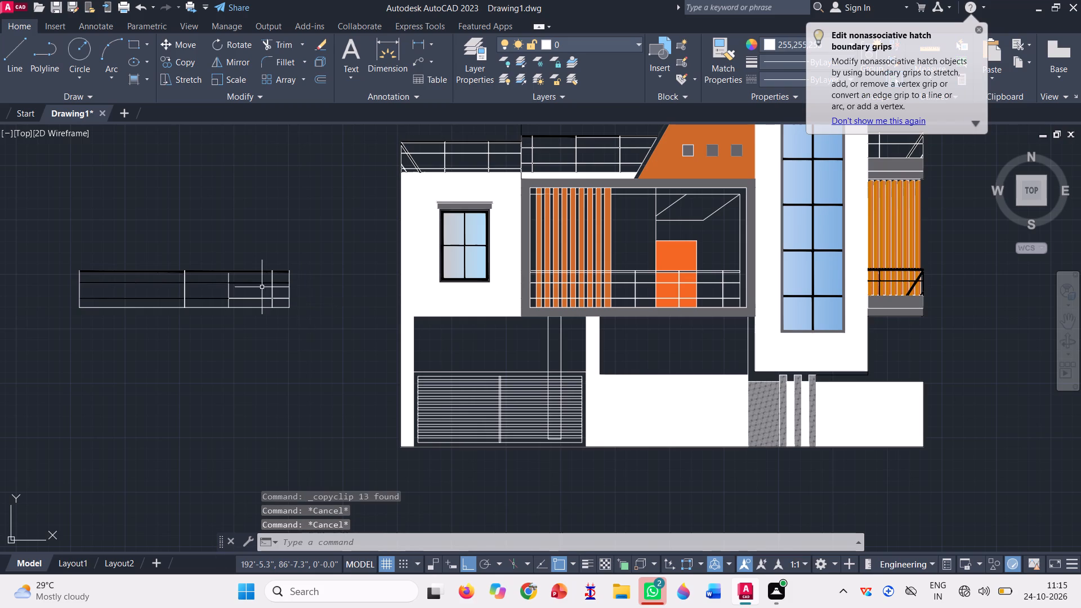
Copy the railing copy's black gradient fill from its top-right corner onto the top-right corner of the original middle balcony railing.
{"action": "scroll", "coordinate": [186, 268], "scroll_direction": "up", "scroll_amount": 3}
{"action": "left_click", "coordinate": [196, 276]}
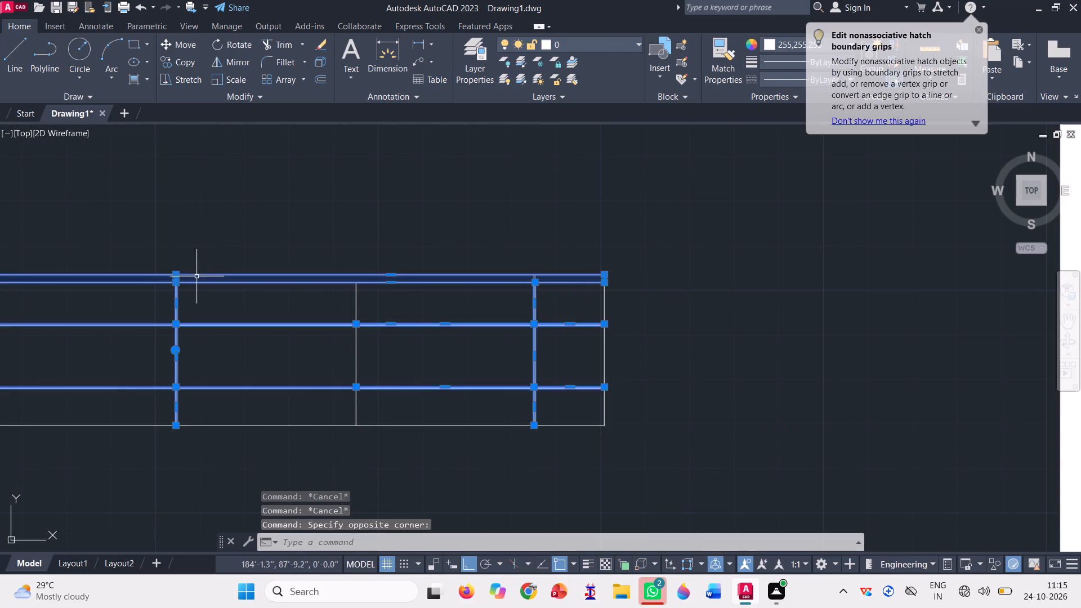
{"action": "scroll", "coordinate": [439, 305], "scroll_direction": "down", "scroll_amount": 2}
{"action": "type", "text": "co"}
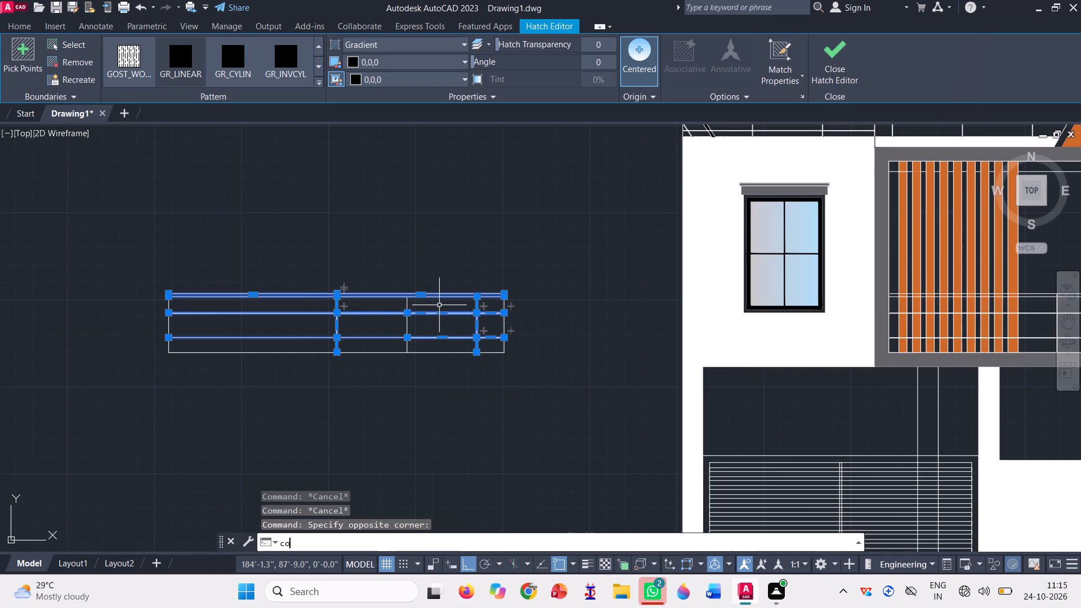
{"action": "key", "text": "space"}
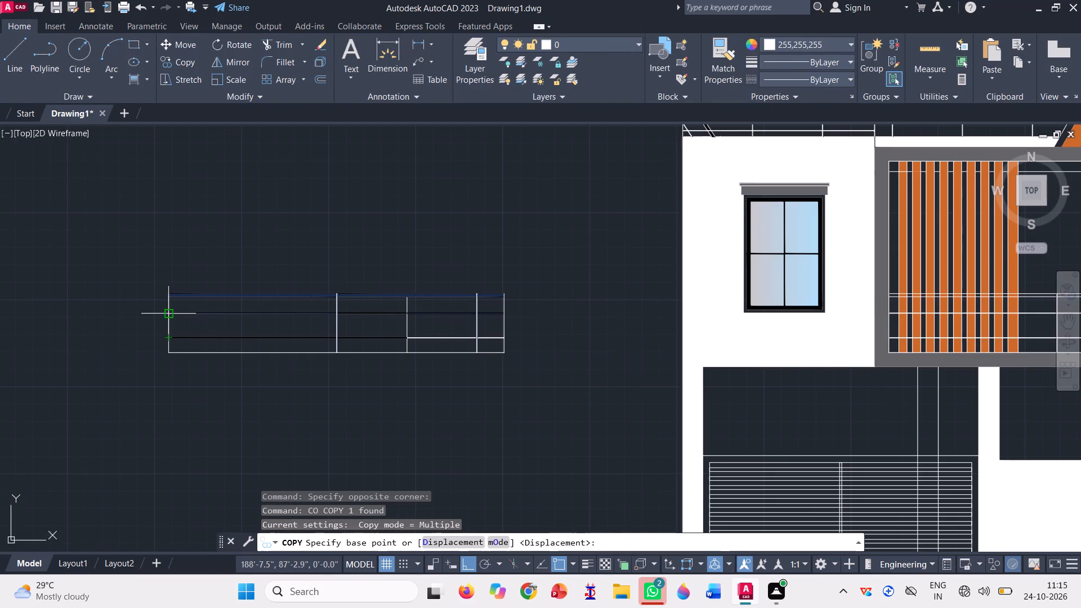
{"action": "scroll", "coordinate": [506, 285], "scroll_direction": "up", "scroll_amount": 3}
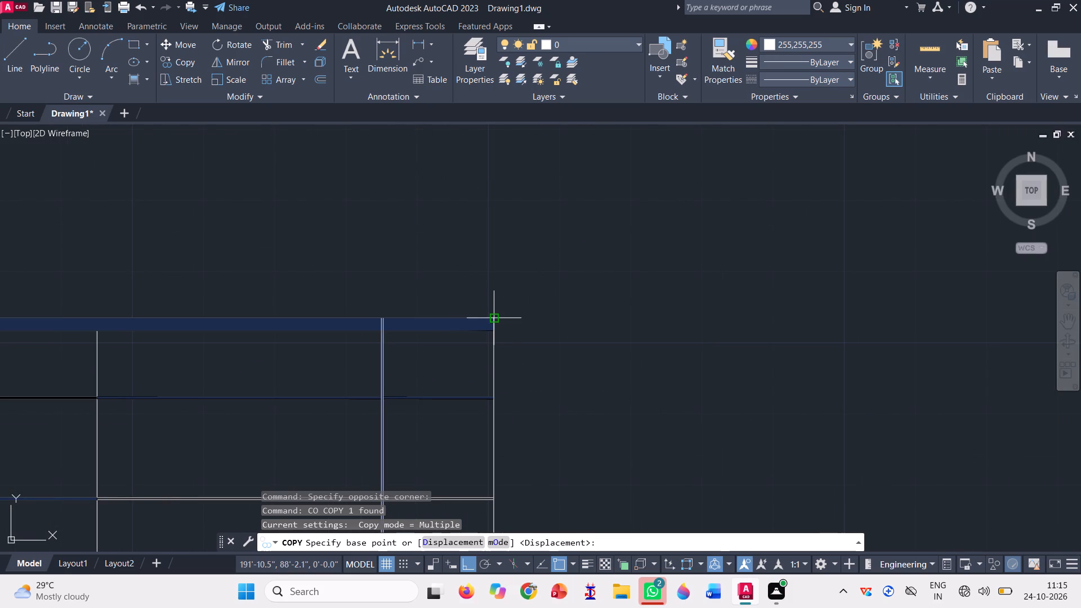
{"action": "left_click", "coordinate": [493, 319]}
{"action": "scroll", "coordinate": [468, 295], "scroll_direction": "down", "scroll_amount": 5}
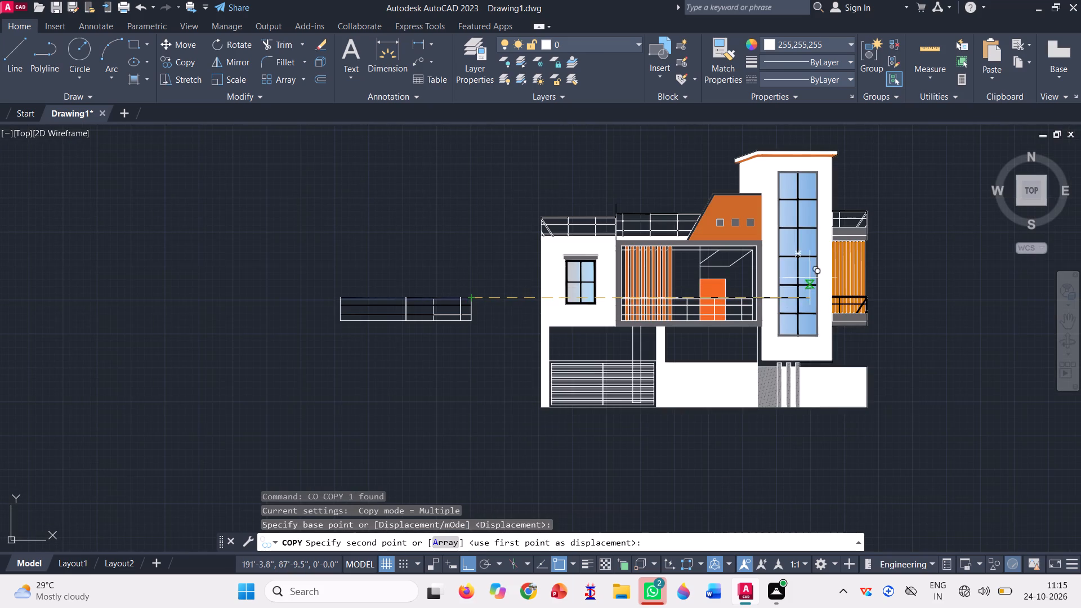
{"action": "scroll", "coordinate": [792, 305], "scroll_direction": "up", "scroll_amount": 3}
{"action": "scroll", "coordinate": [643, 299], "scroll_direction": "up", "scroll_amount": 4}
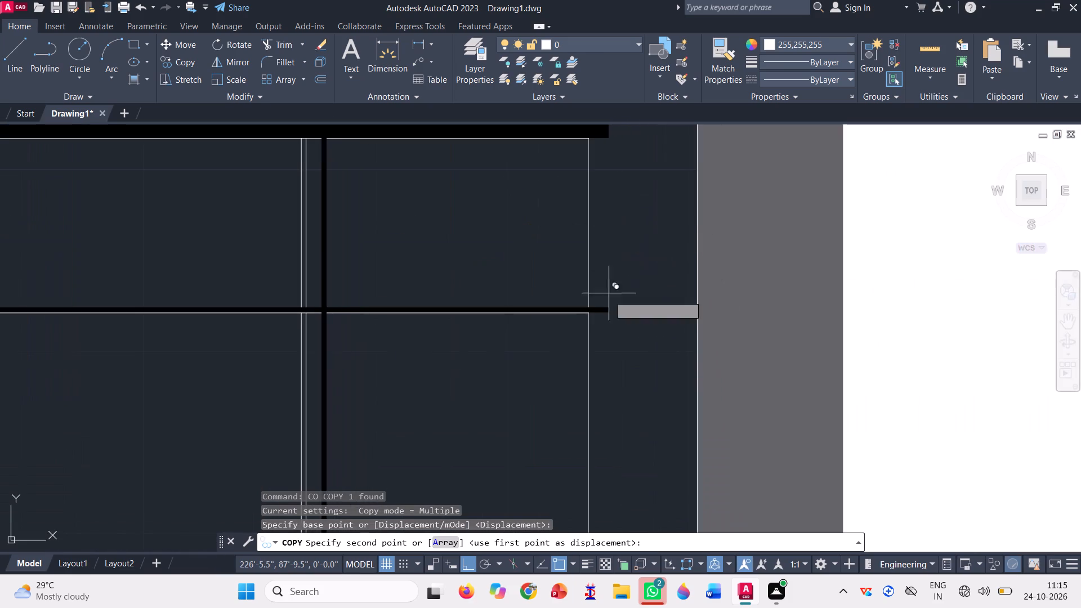
{"action": "scroll", "coordinate": [612, 305], "scroll_direction": "down", "scroll_amount": 2}
{"action": "scroll", "coordinate": [606, 216], "scroll_direction": "up", "scroll_amount": 4}
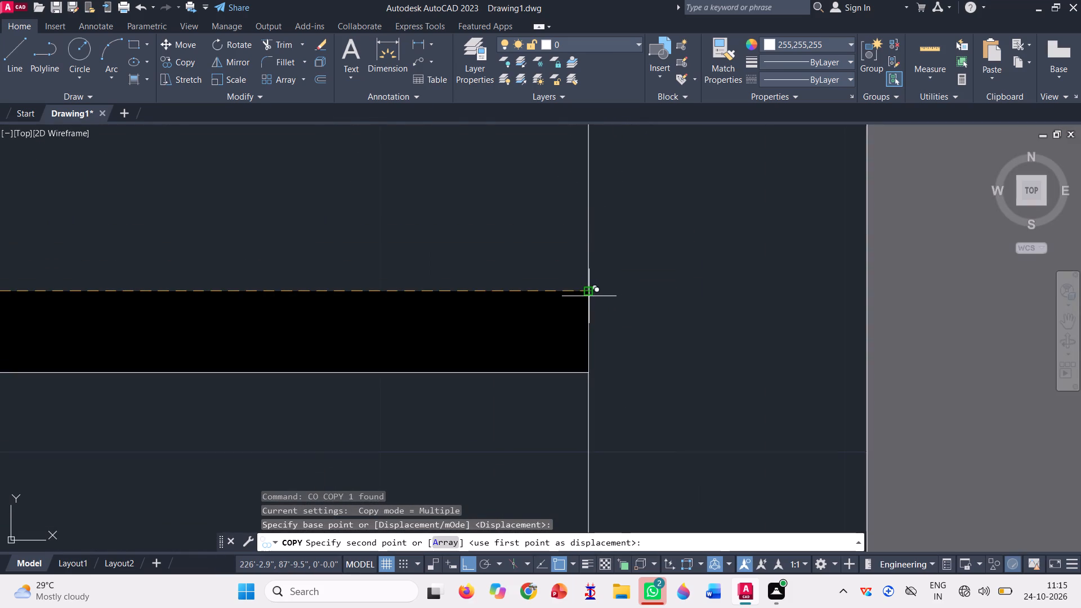
{"action": "left_click", "coordinate": [589, 292]}
{"action": "scroll", "coordinate": [596, 271], "scroll_direction": "down", "scroll_amount": 6}
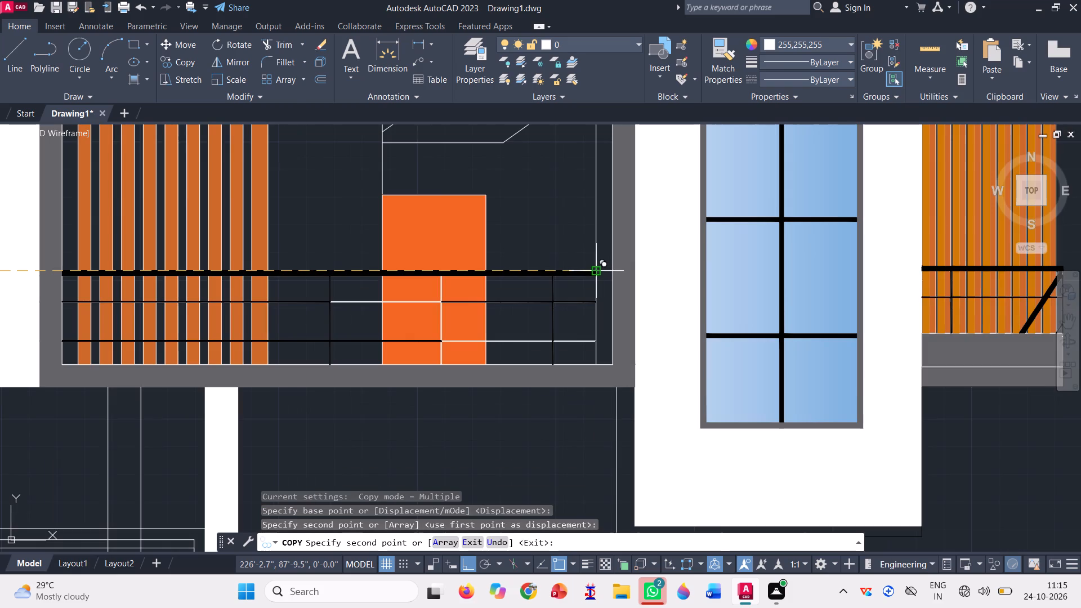
{"action": "key", "text": "Escape"}
Delete the upper edge line of the middle balcony railing's upper intermediate bar.
{"action": "scroll", "coordinate": [593, 272], "scroll_direction": "down", "scroll_amount": 2}
{"action": "scroll", "coordinate": [510, 307], "scroll_direction": "up", "scroll_amount": 3}
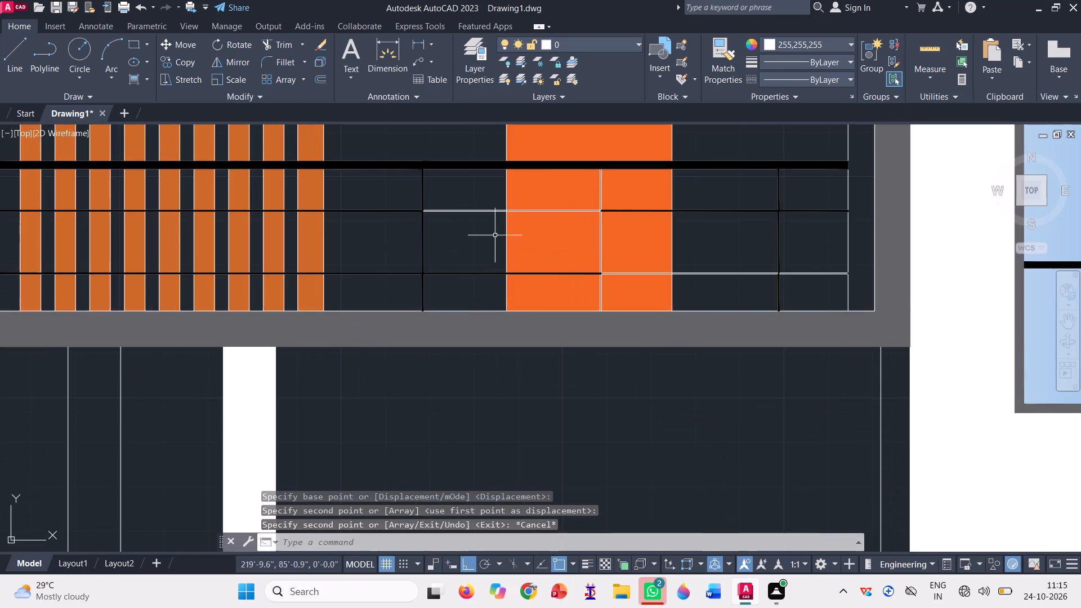
{"action": "scroll", "coordinate": [481, 187], "scroll_direction": "up", "scroll_amount": 3}
{"action": "scroll", "coordinate": [391, 271], "scroll_direction": "up", "scroll_amount": 3}
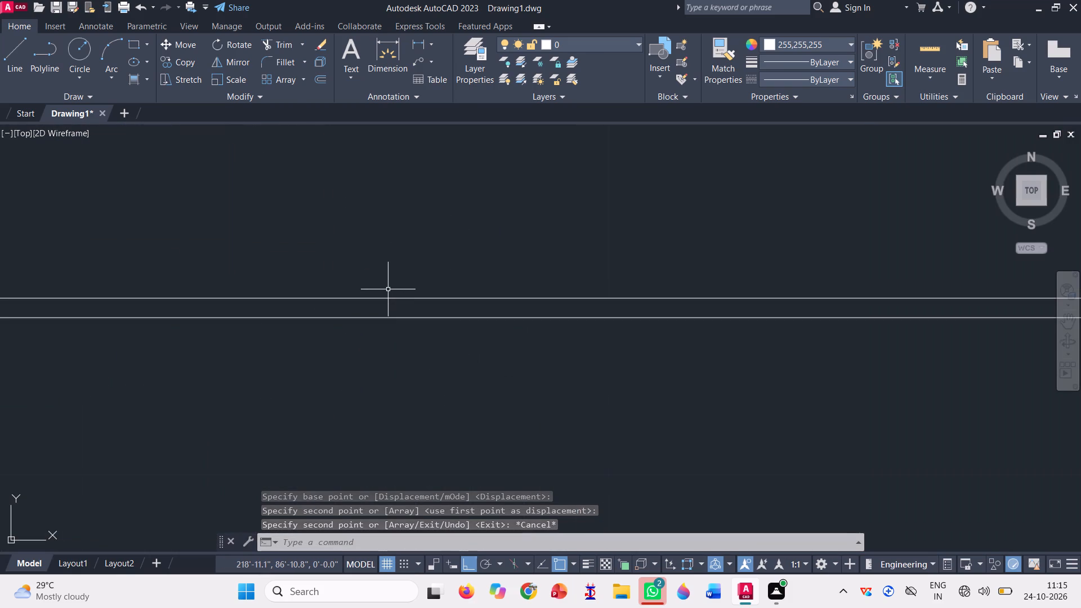
{"action": "left_click", "coordinate": [388, 296]}
{"action": "scroll", "coordinate": [388, 293], "scroll_direction": "down", "scroll_amount": 6}
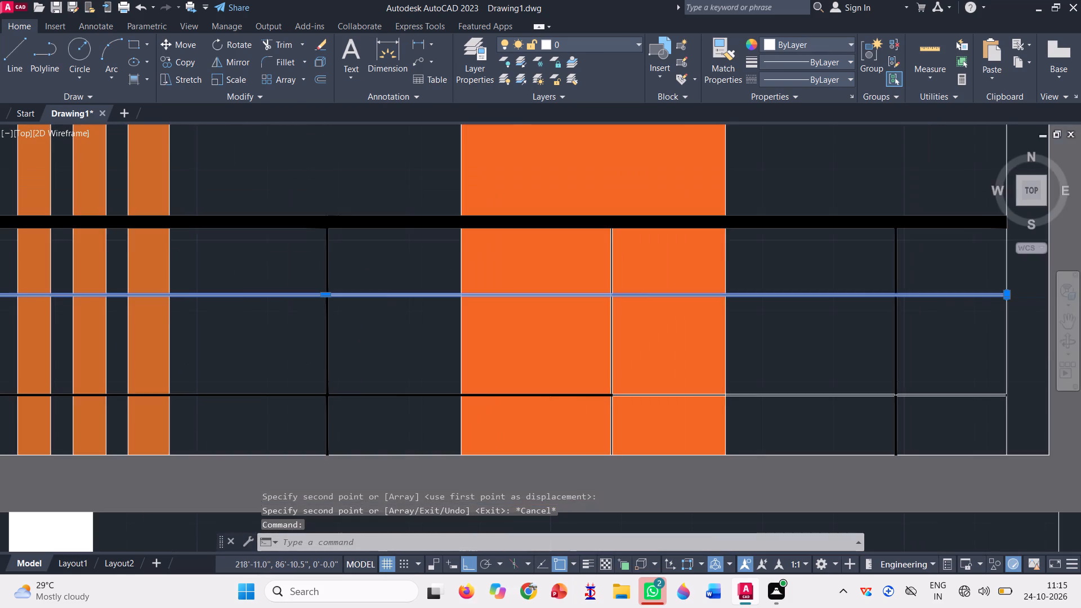
{"action": "key", "text": "Delete"}
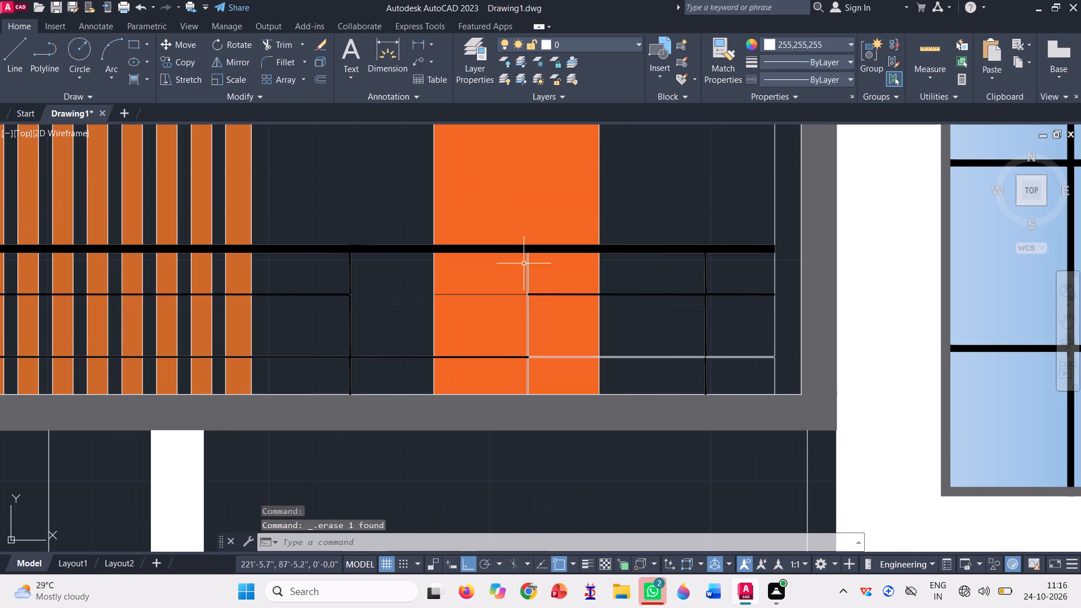
Delete the right edge line of the railing post in front of the orange door.
{"action": "scroll", "coordinate": [524, 267], "scroll_direction": "up", "scroll_amount": 3}
{"action": "scroll", "coordinate": [544, 327], "scroll_direction": "up", "scroll_amount": 3}
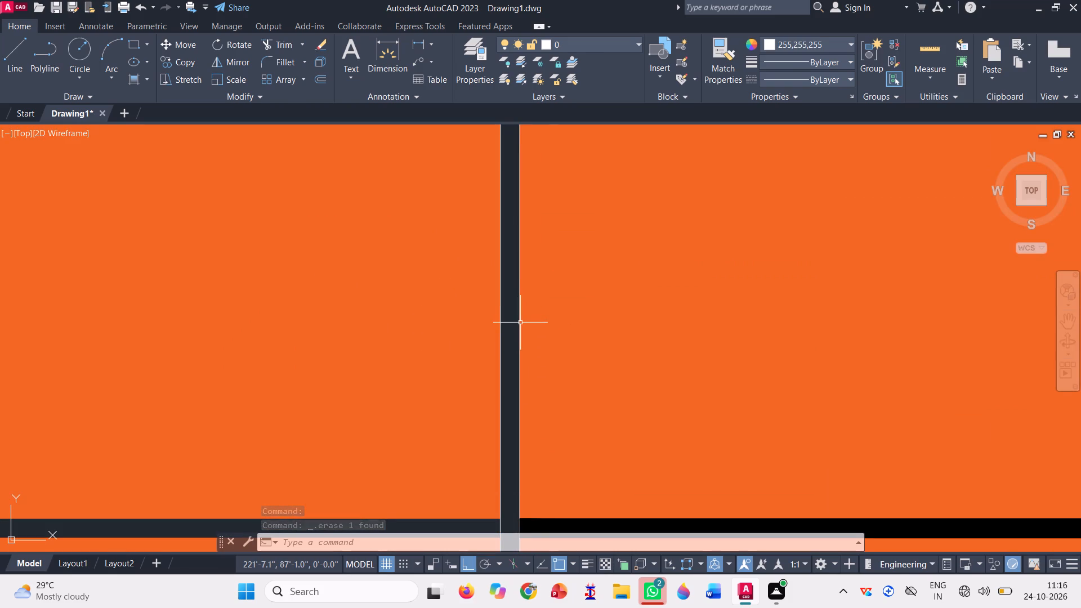
{"action": "left_click", "coordinate": [520, 323]}
{"action": "scroll", "coordinate": [507, 323], "scroll_direction": "down", "scroll_amount": 4}
{"action": "scroll", "coordinate": [506, 266], "scroll_direction": "up", "scroll_amount": 4}
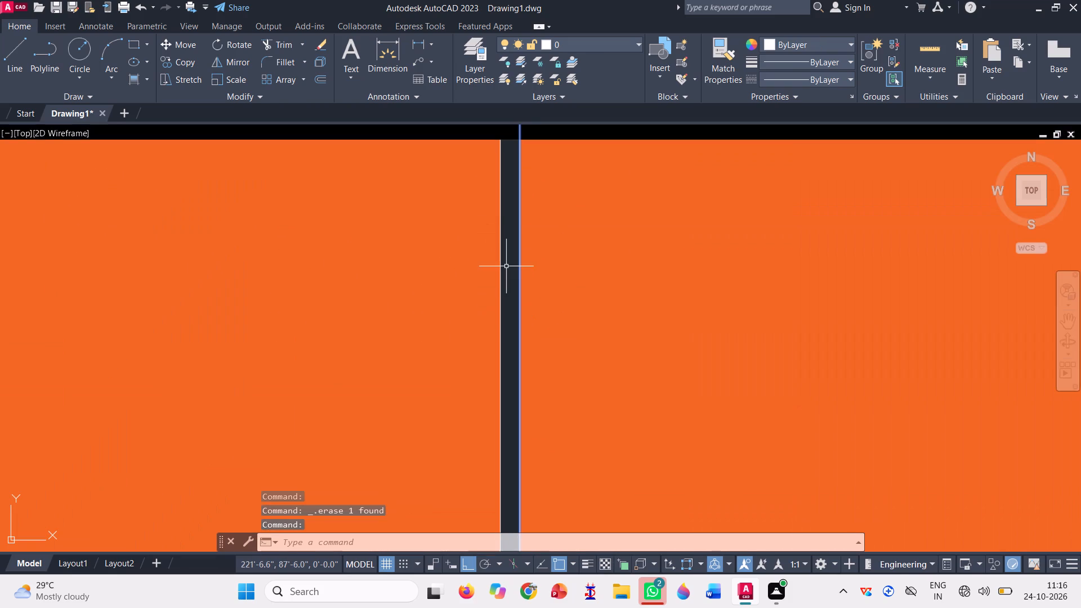
{"action": "left_click", "coordinate": [498, 267]}
{"action": "key", "text": "Escape"}
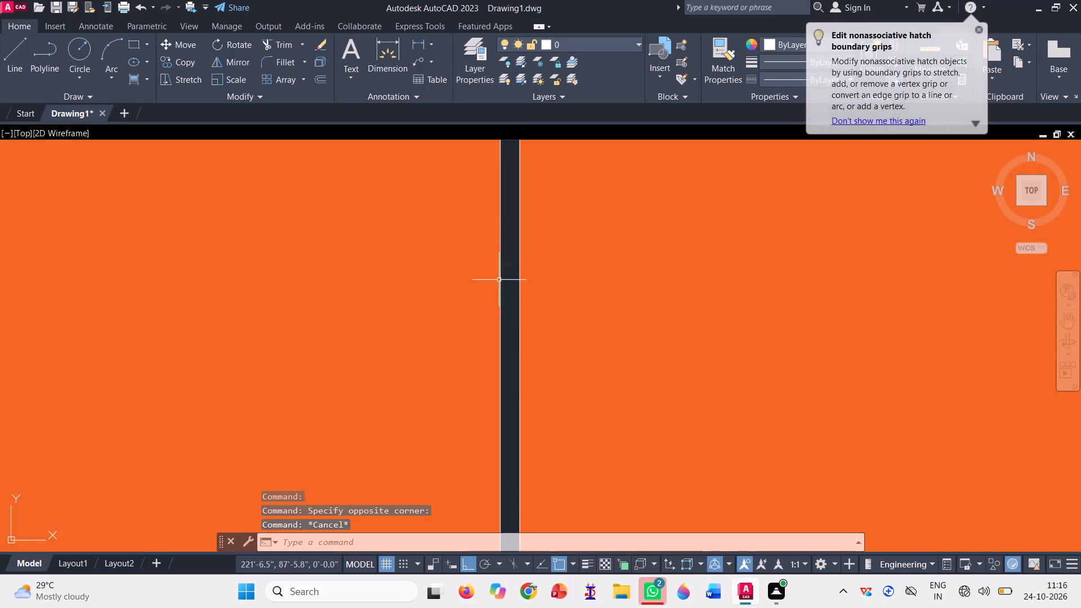
{"action": "left_click", "coordinate": [521, 242]}
{"action": "scroll", "coordinate": [513, 262], "scroll_direction": "down", "scroll_amount": 3}
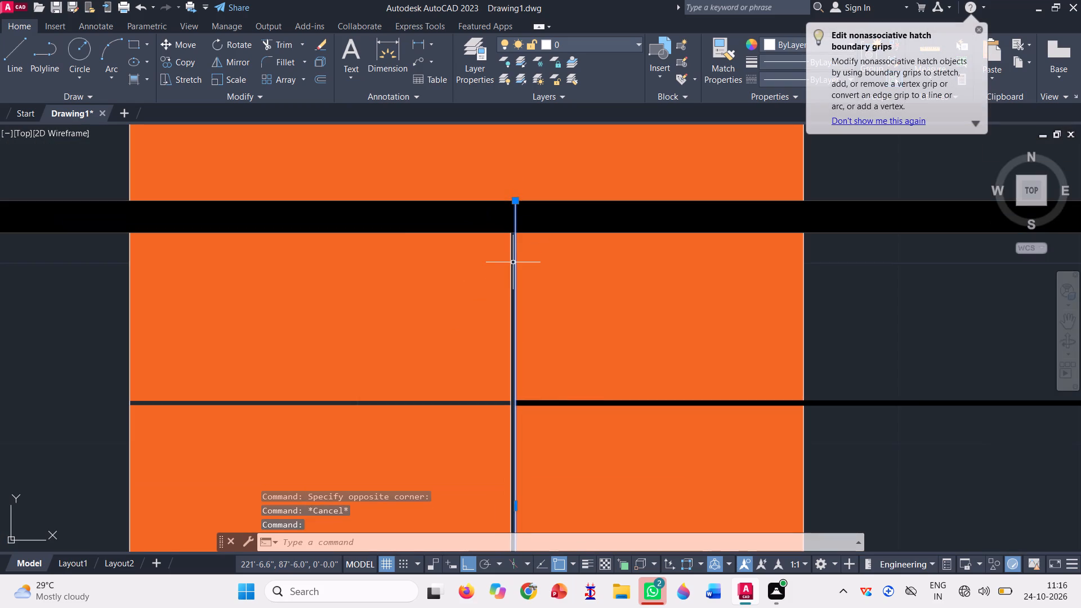
{"action": "key", "text": "Delete"}
{"action": "scroll", "coordinate": [513, 262], "scroll_direction": "down", "scroll_amount": 3}
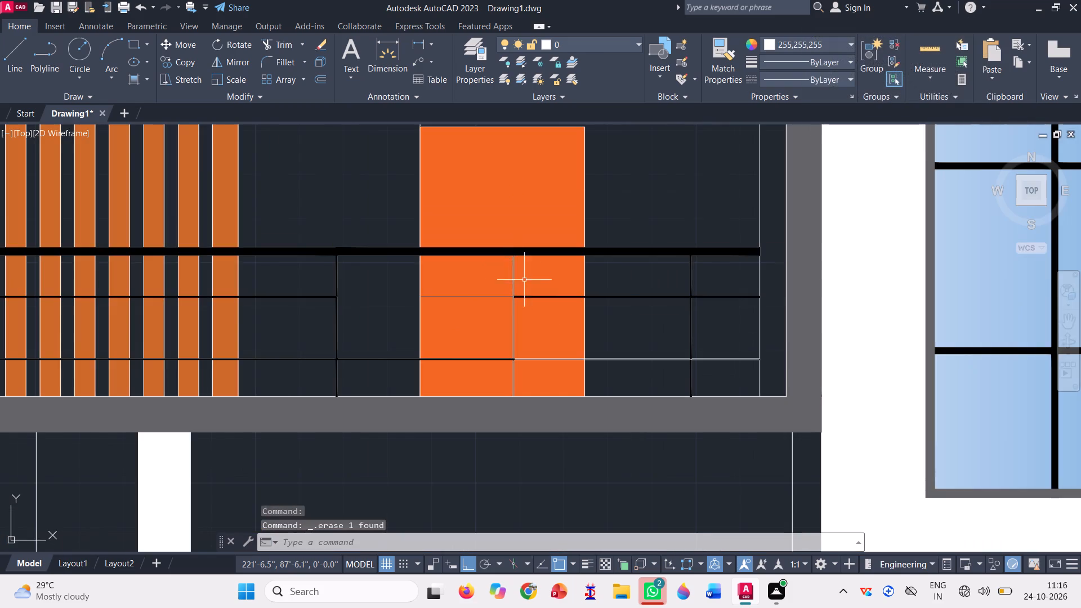
Delete the detached railing copy beside the house elevation.
{"action": "scroll", "coordinate": [531, 289], "scroll_direction": "down", "scroll_amount": 1}
{"action": "scroll", "coordinate": [539, 343], "scroll_direction": "up", "scroll_amount": 3}
{"action": "scroll", "coordinate": [539, 343], "scroll_direction": "down", "scroll_amount": 3}
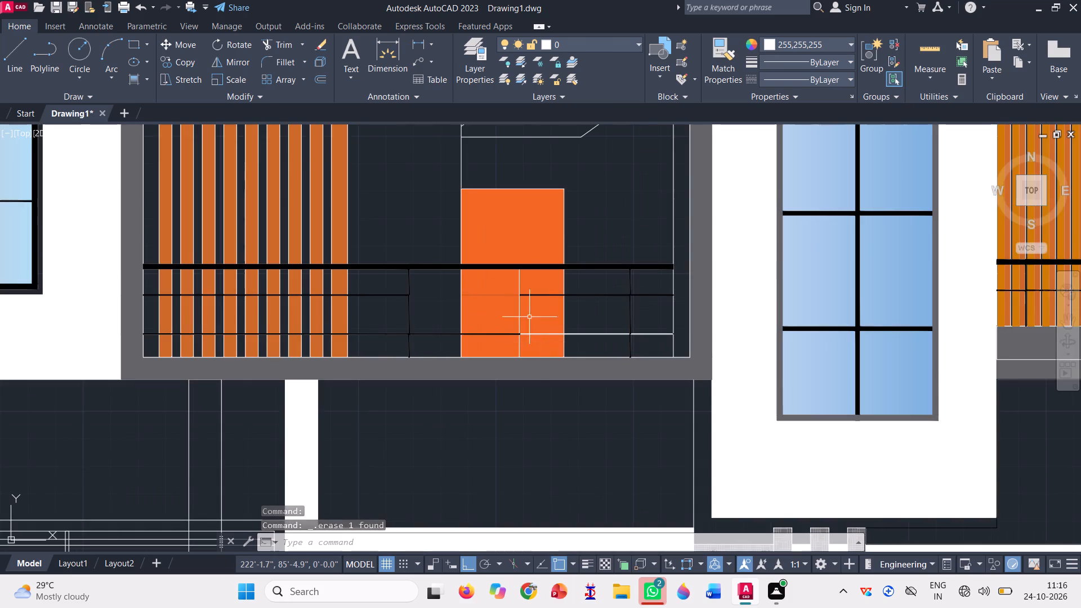
{"action": "scroll", "coordinate": [525, 338], "scroll_direction": "down", "scroll_amount": 3}
{"action": "left_click", "coordinate": [280, 354]}
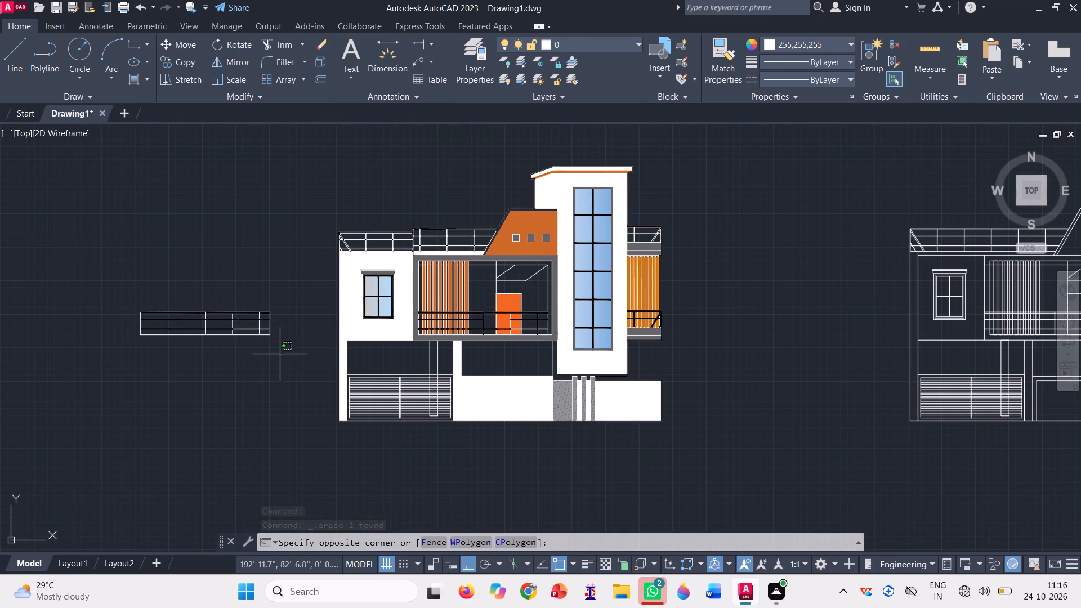
{"action": "left_click", "coordinate": [105, 294]}
{"action": "key", "text": "Delete"}
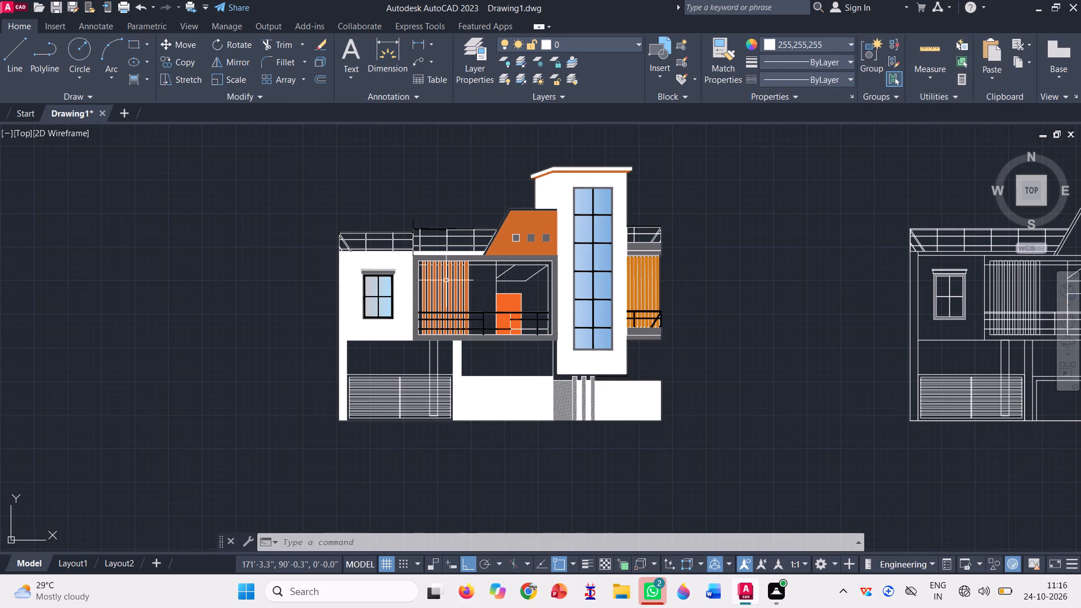
Start a gradient fill with both colours set to DIC 200 from the DIC COLOR GUIDE(R) colour book.
{"action": "scroll", "coordinate": [481, 176], "scroll_direction": "up", "scroll_amount": 1}
{"action": "scroll", "coordinate": [371, 287], "scroll_direction": "up", "scroll_amount": 3}
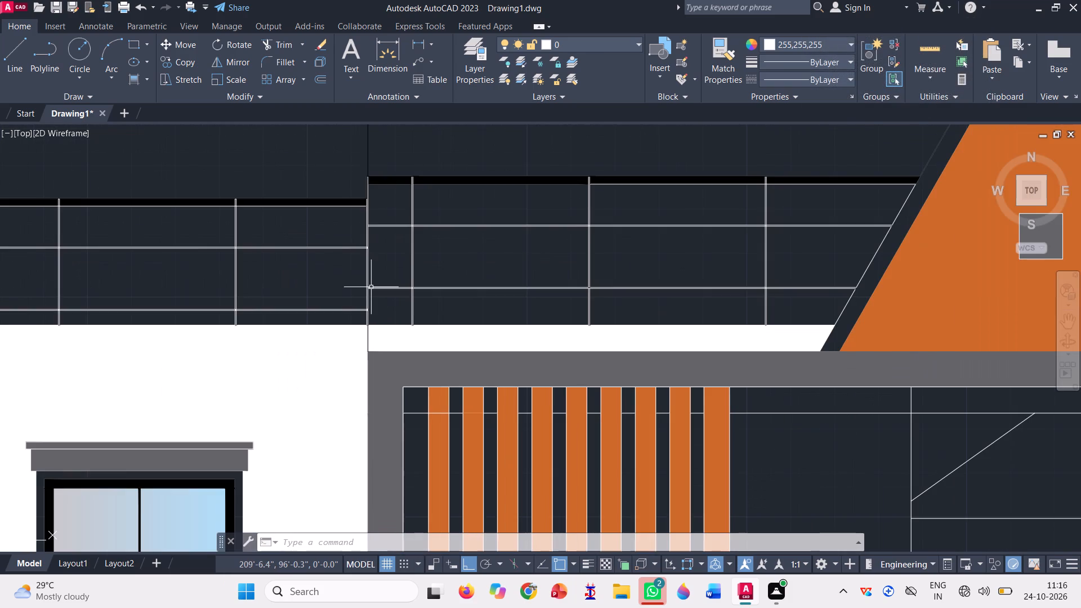
{"action": "scroll", "coordinate": [300, 262], "scroll_direction": "up", "scroll_amount": 3}
{"action": "scroll", "coordinate": [467, 250], "scroll_direction": "down", "scroll_amount": 7}
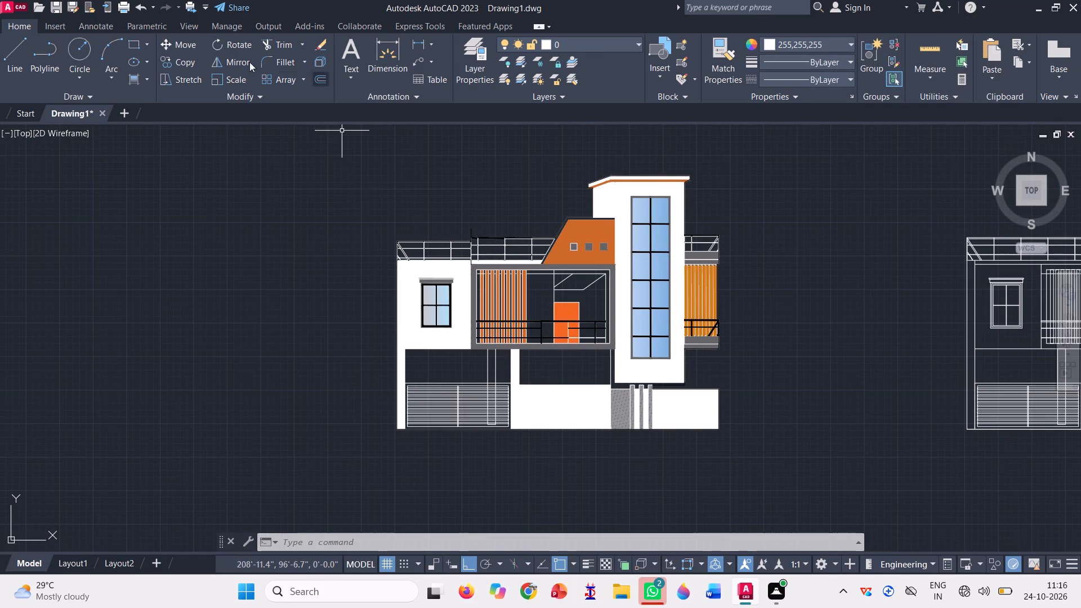
{"action": "left_click", "coordinate": [133, 78]}
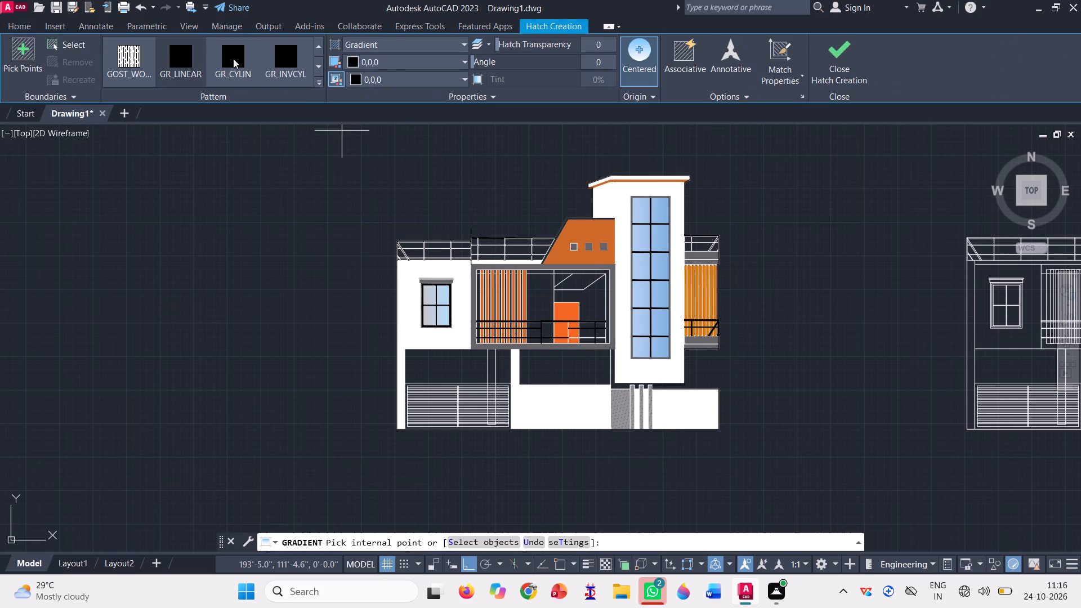
{"action": "left_click", "coordinate": [379, 55]}
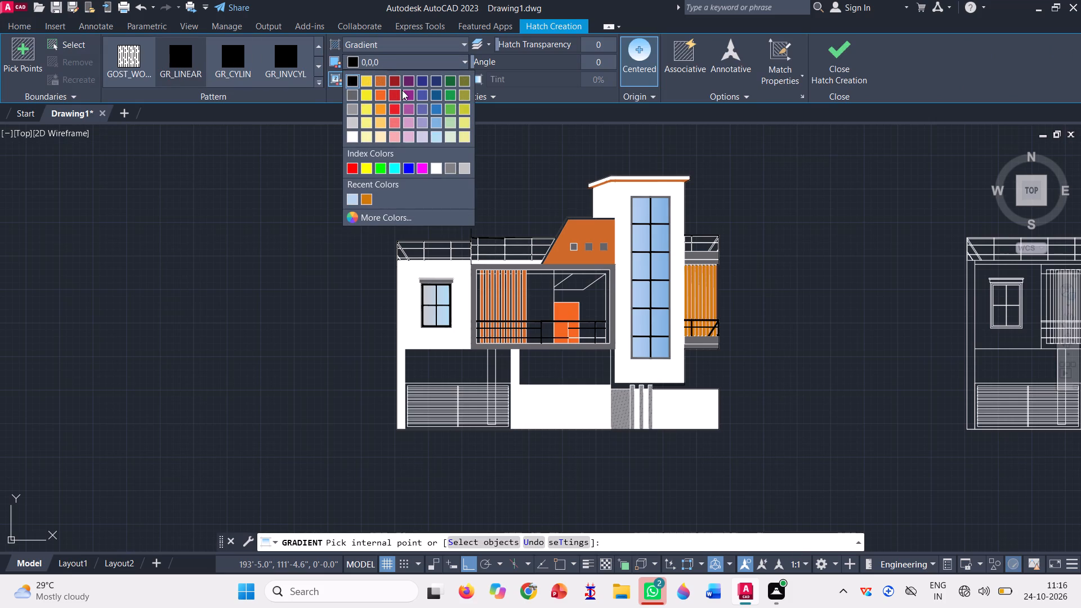
{"action": "left_click", "coordinate": [369, 211]}
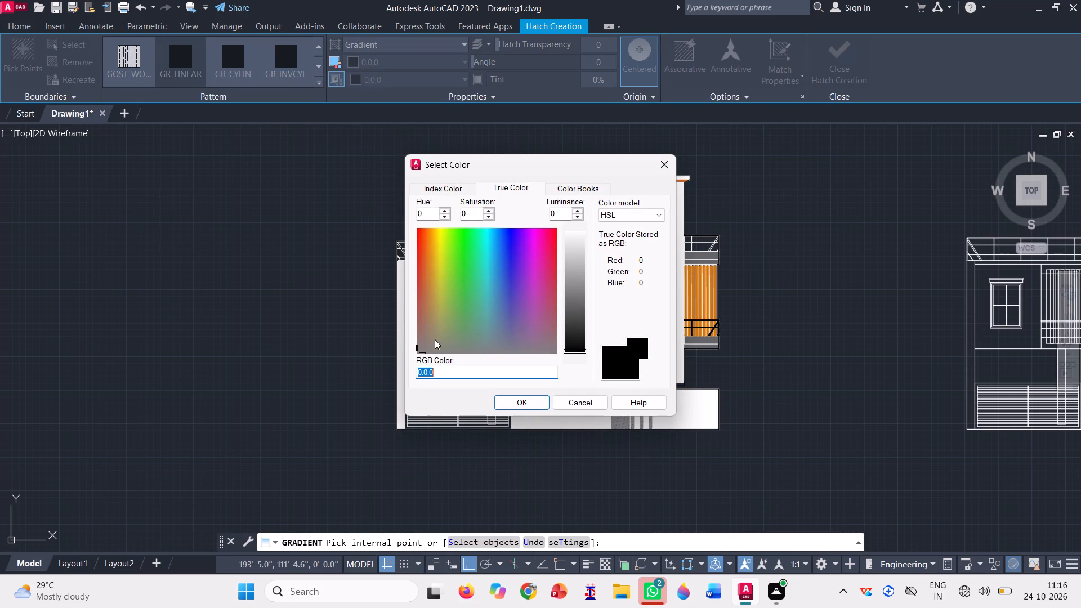
{"action": "left_click", "coordinate": [519, 181]}
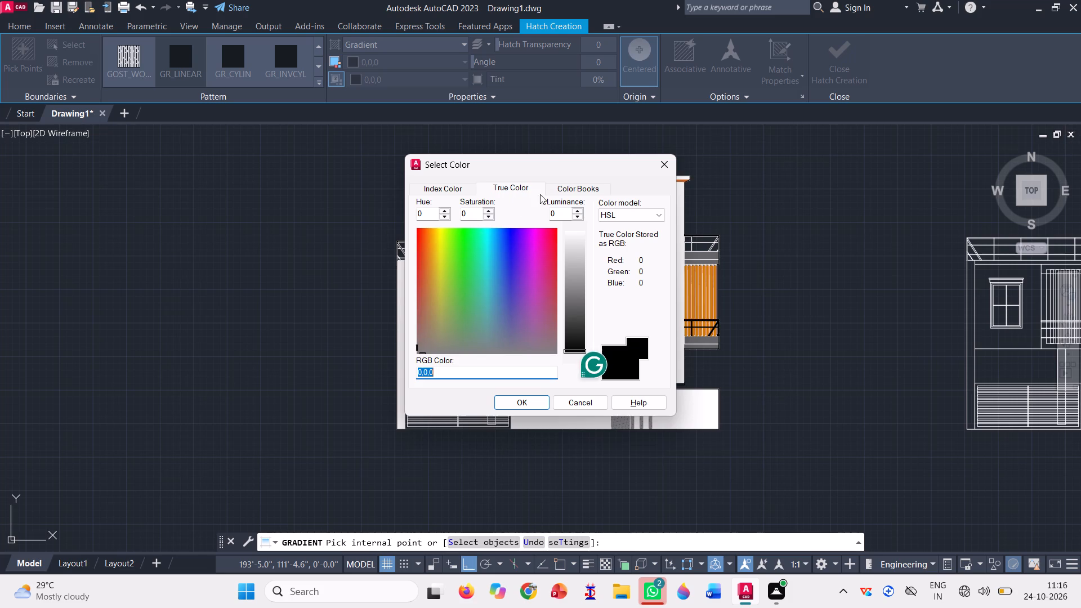
{"action": "left_click", "coordinate": [566, 187]}
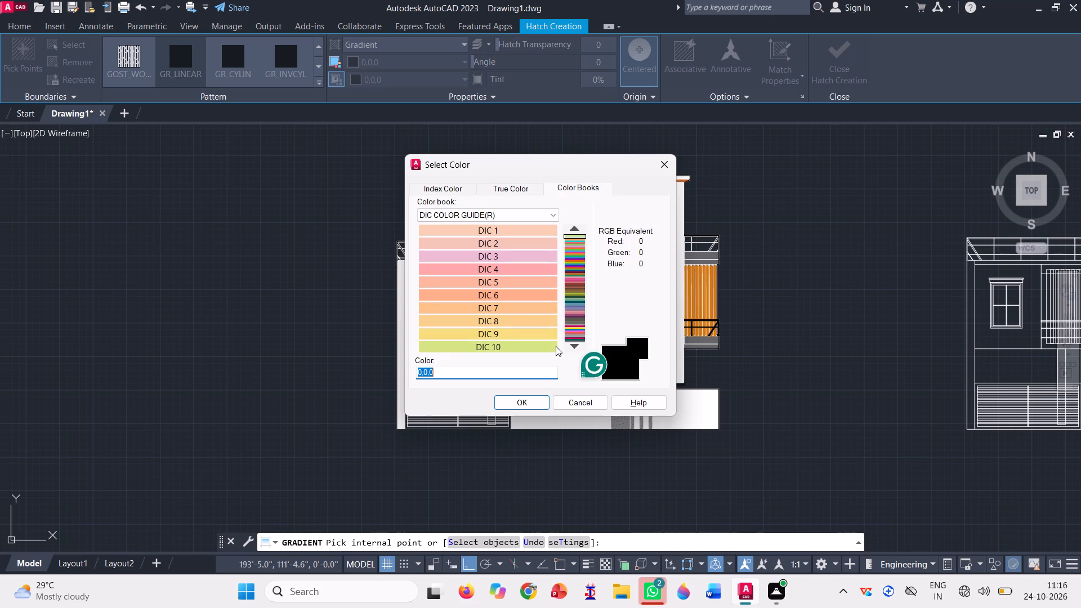
{"action": "left_click", "coordinate": [573, 346]}
{"action": "double_click", "coordinate": [573, 346]}
{"action": "left_click", "coordinate": [573, 346]}
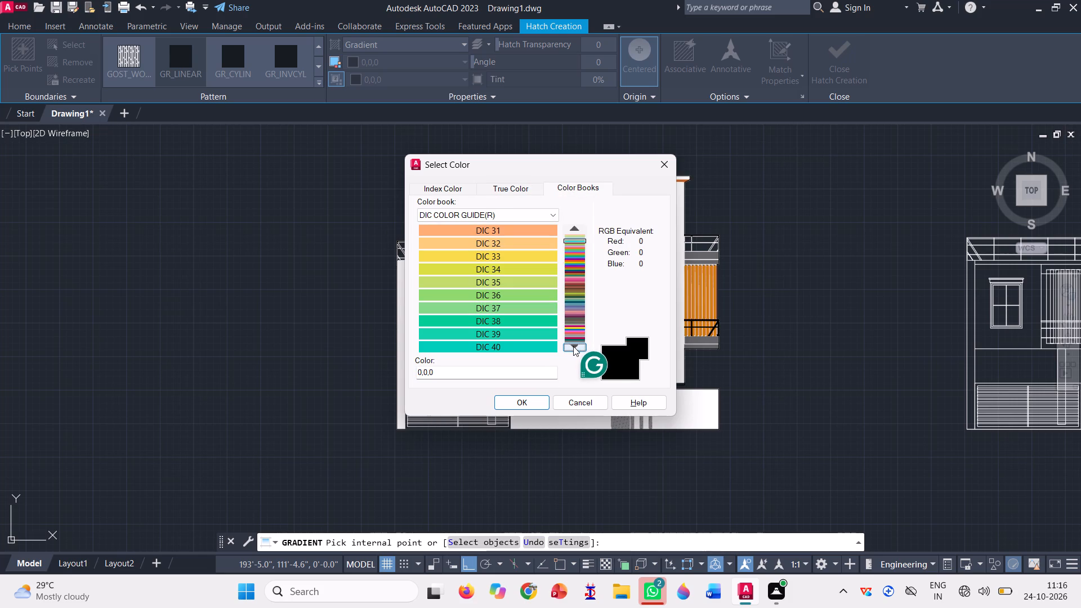
{"action": "left_click", "coordinate": [573, 346]}
{"action": "left_click", "coordinate": [573, 346]}
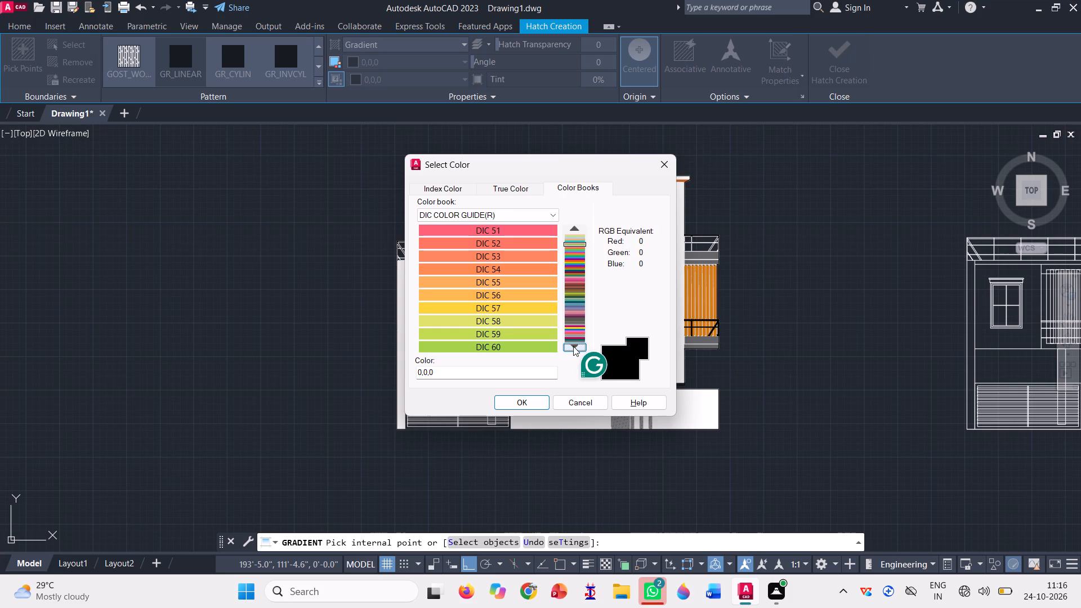
{"action": "left_click", "coordinate": [573, 346]}
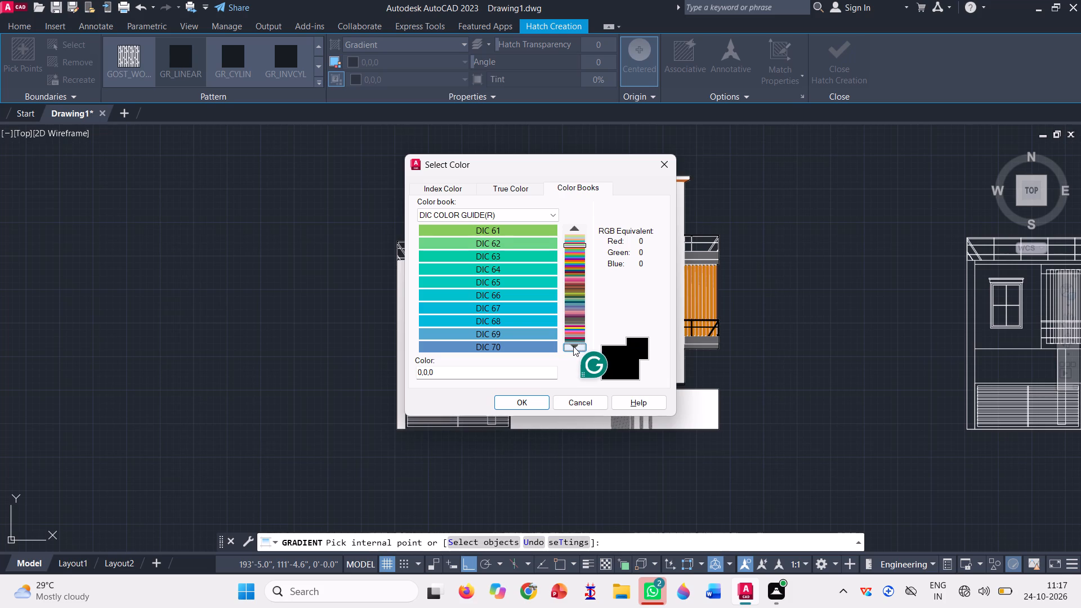
{"action": "left_click", "coordinate": [569, 345]}
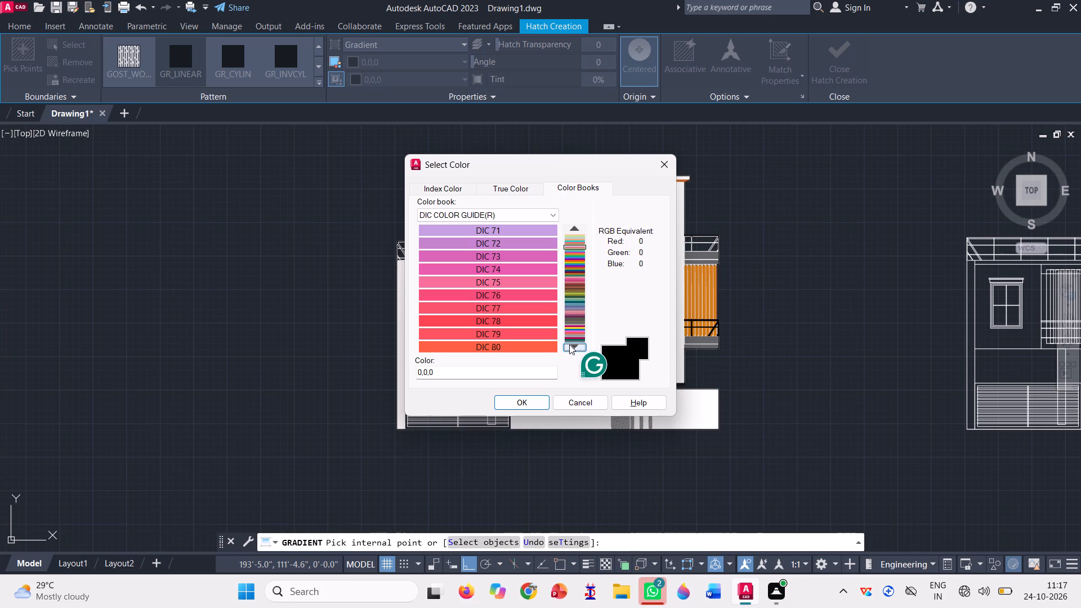
{"action": "left_click", "coordinate": [569, 345]}
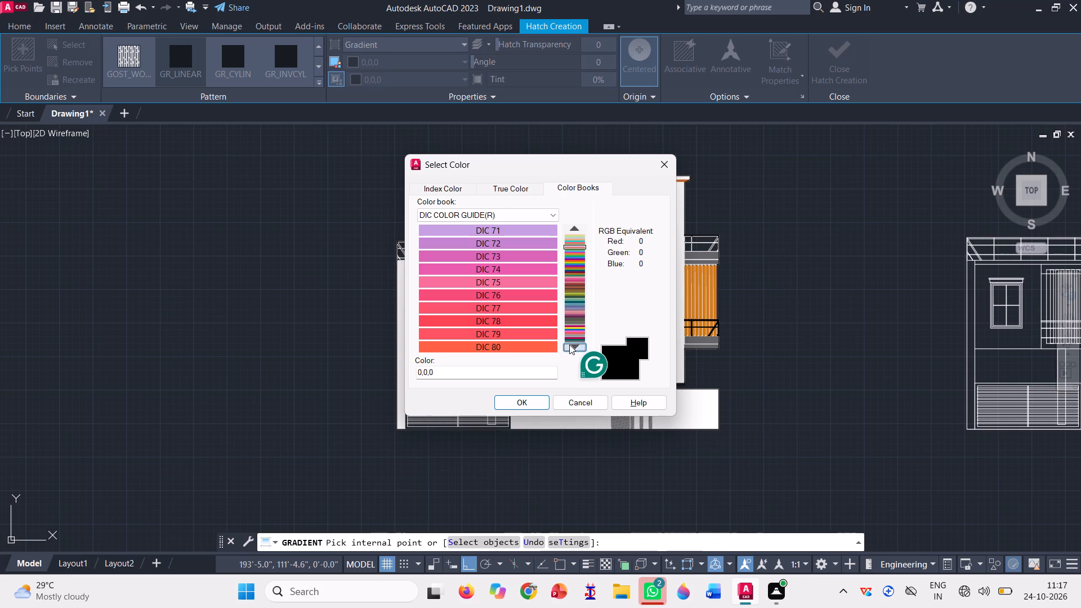
{"action": "left_click", "coordinate": [569, 345]}
{"action": "double_click", "coordinate": [569, 345]}
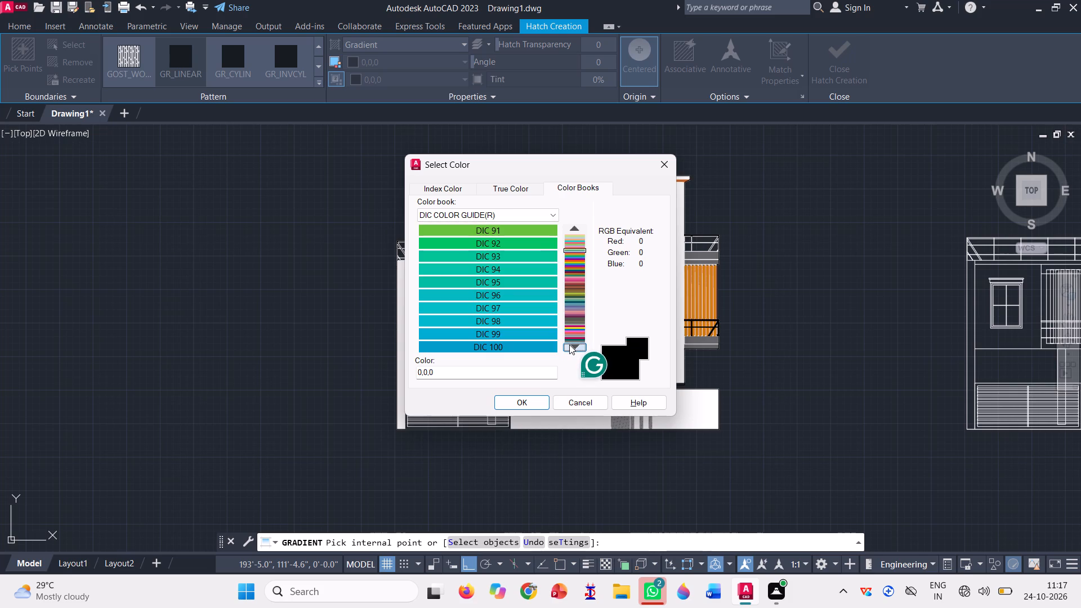
{"action": "left_click", "coordinate": [569, 345]}
{"action": "left_click", "coordinate": [569, 345]}
{"action": "left_click", "coordinate": [569, 345]}
{"action": "left_click", "coordinate": [569, 345]}
{"action": "left_click", "coordinate": [569, 345]}
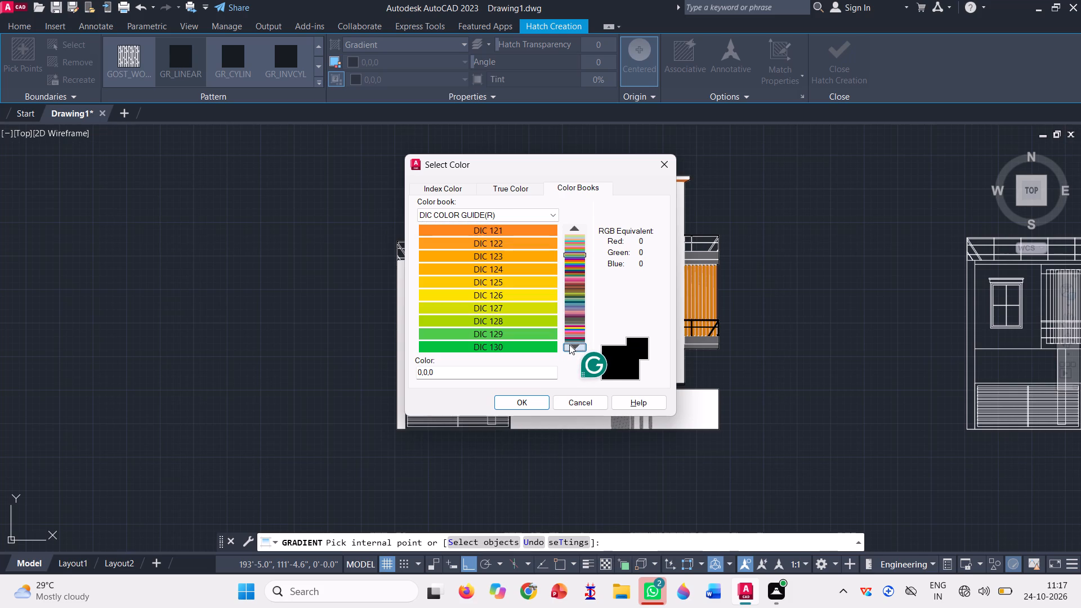
{"action": "left_click", "coordinate": [569, 345]}
{"action": "left_click", "coordinate": [569, 345]}
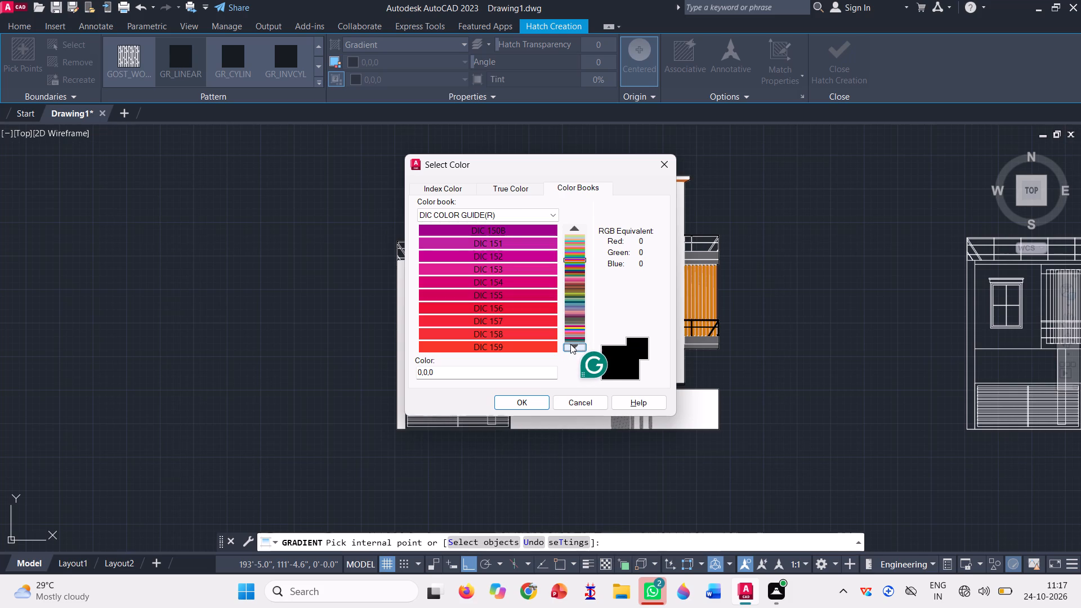
{"action": "left_click", "coordinate": [578, 347]}
{"action": "left_click", "coordinate": [578, 347]}
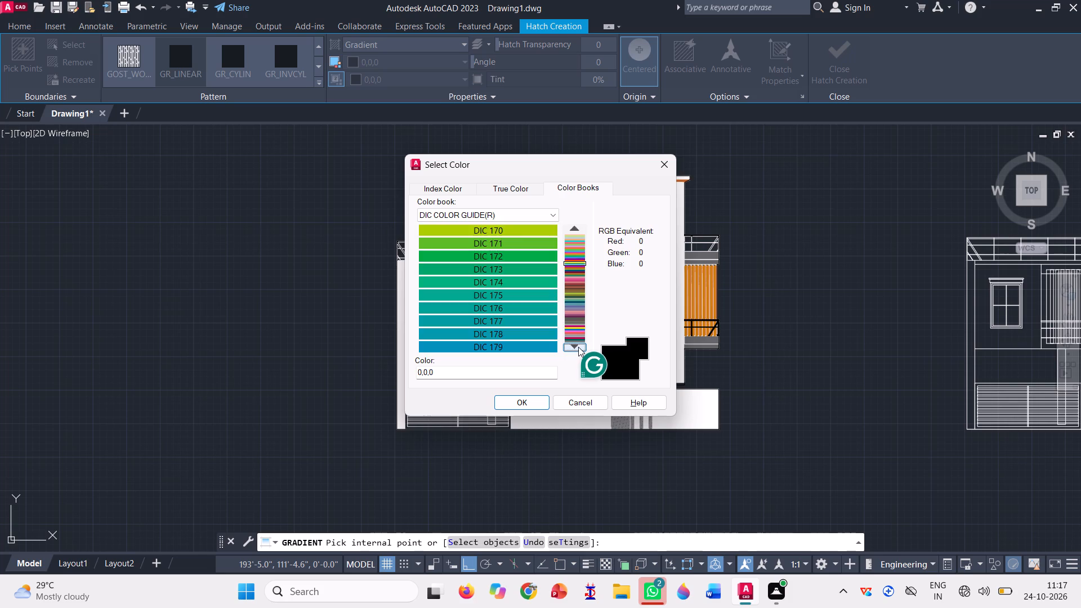
{"action": "left_click", "coordinate": [578, 347]}
{"action": "left_click", "coordinate": [578, 347]}
{"action": "left_click", "coordinate": [578, 347]}
{"action": "left_click", "coordinate": [578, 346]}
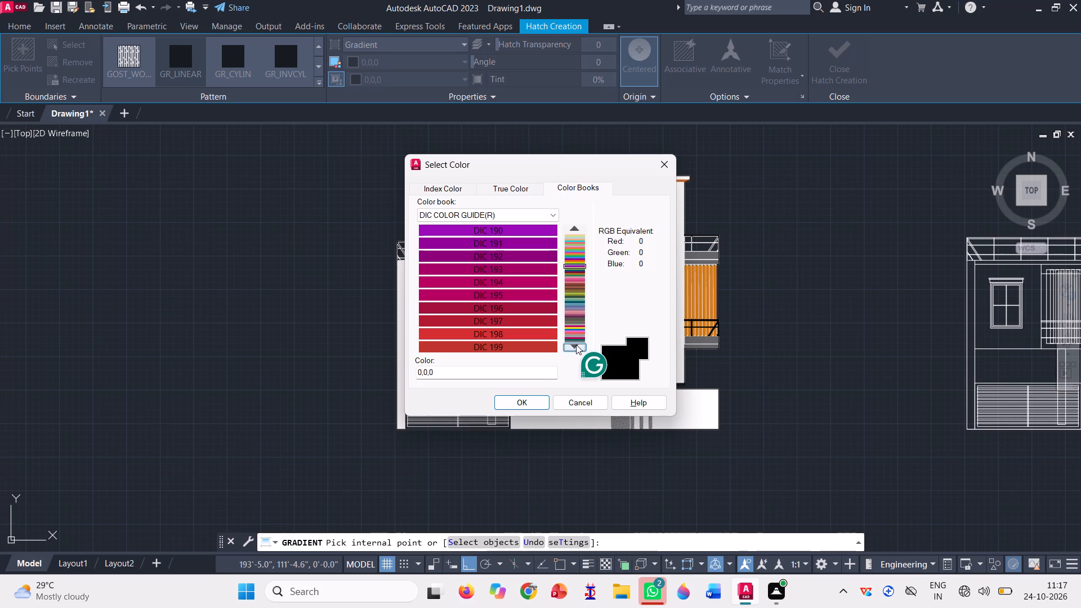
{"action": "left_click", "coordinate": [576, 345]}
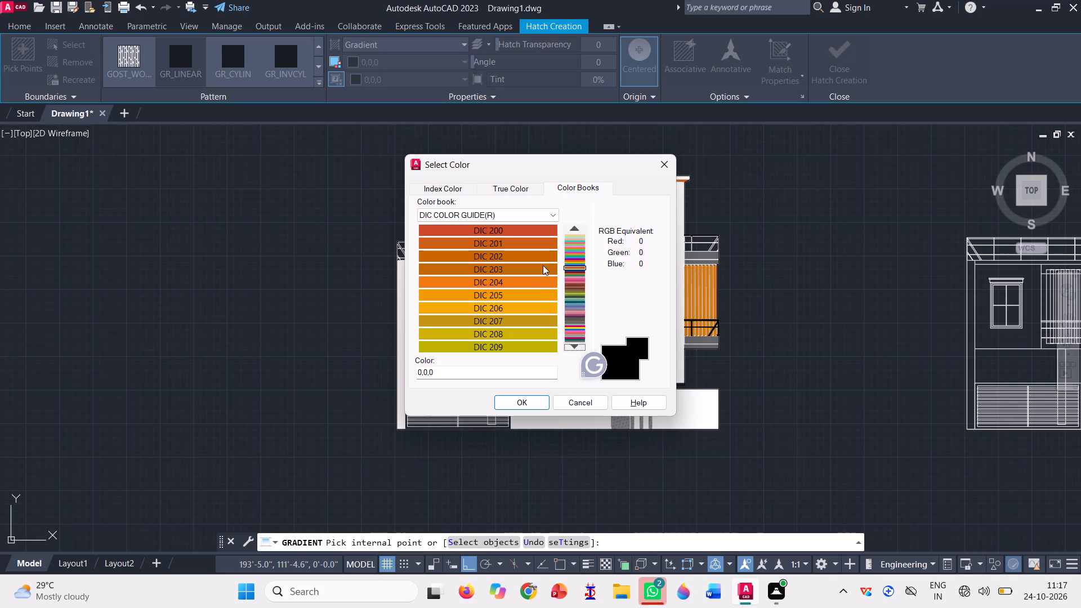
{"action": "left_click", "coordinate": [583, 348]}
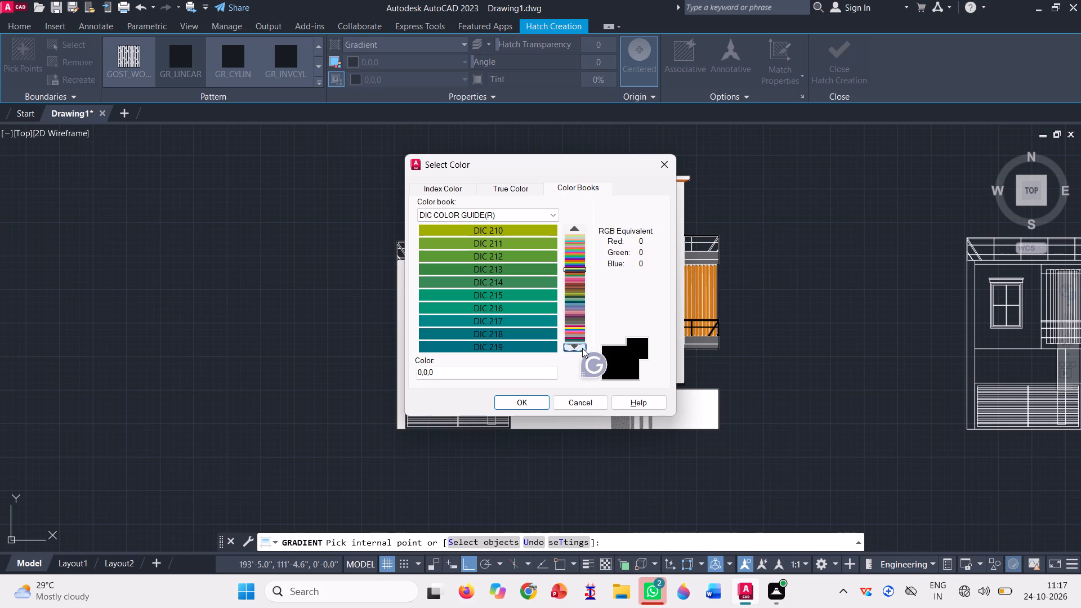
{"action": "left_click", "coordinate": [573, 229]}
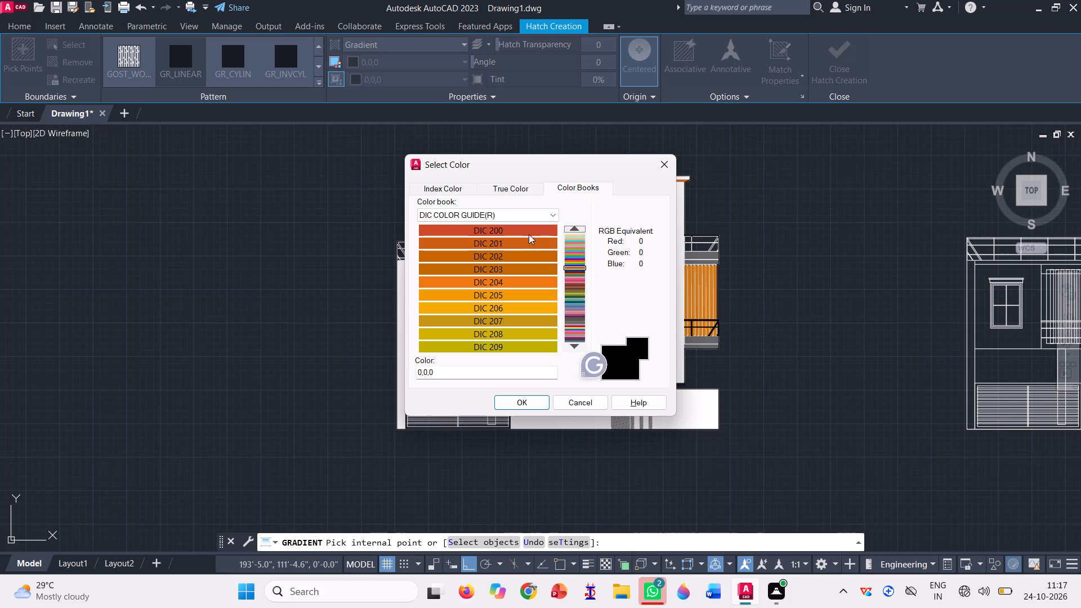
{"action": "left_click", "coordinate": [529, 234]}
{"action": "left_click", "coordinate": [531, 404]}
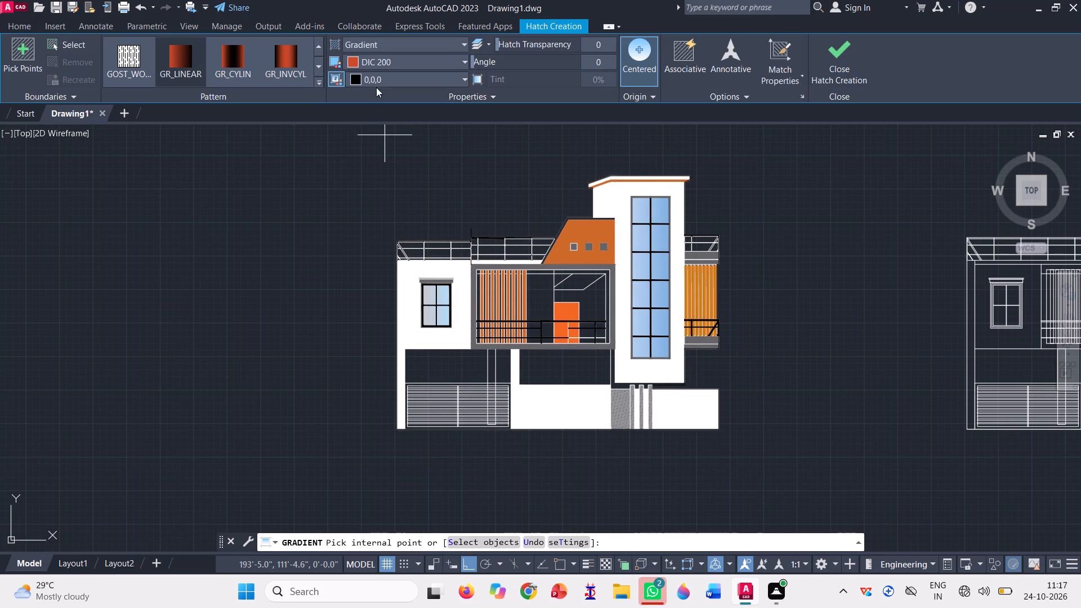
{"action": "left_click", "coordinate": [378, 81]}
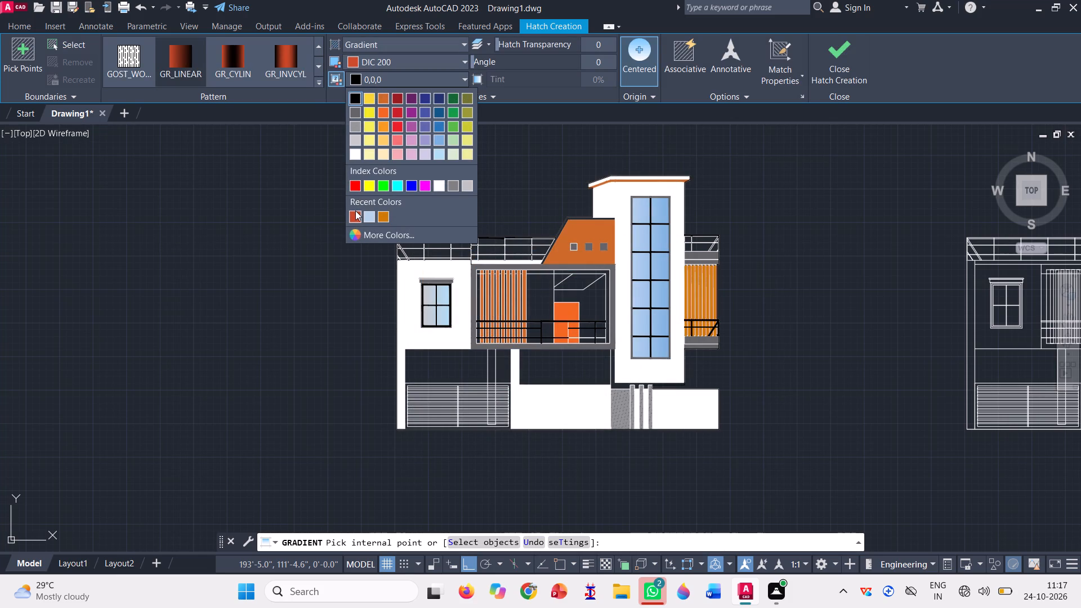
{"action": "left_click", "coordinate": [355, 211]}
Fill the exposed upper part of the column above the ground-floor slatted gate with the DIC 200 gradient.
{"action": "scroll", "coordinate": [499, 360], "scroll_direction": "up", "scroll_amount": 1}
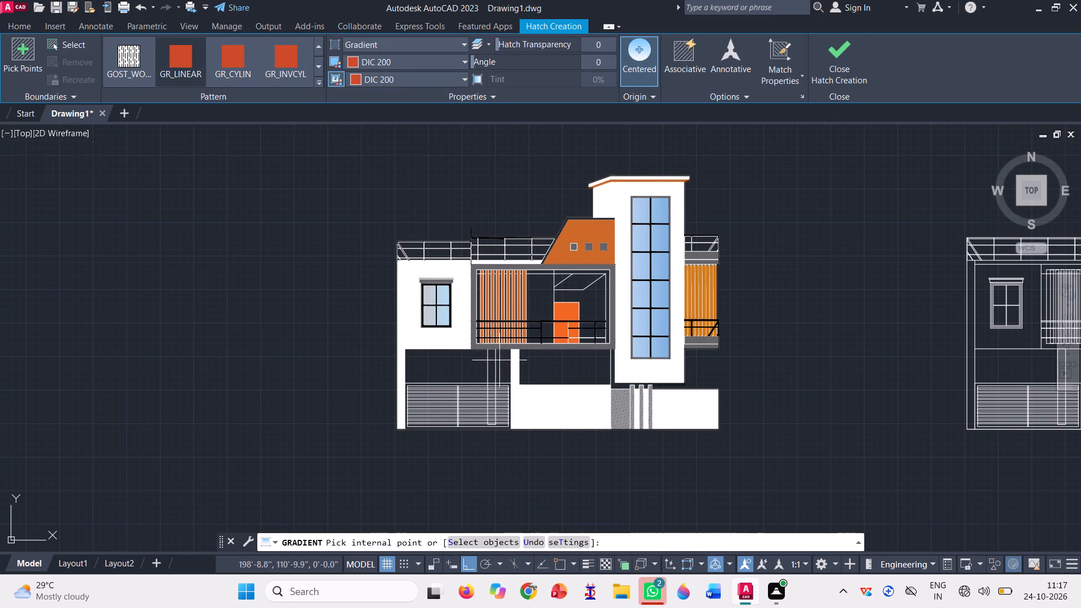
{"action": "scroll", "coordinate": [499, 360], "scroll_direction": "up", "scroll_amount": 2}
{"action": "left_click", "coordinate": [470, 361]}
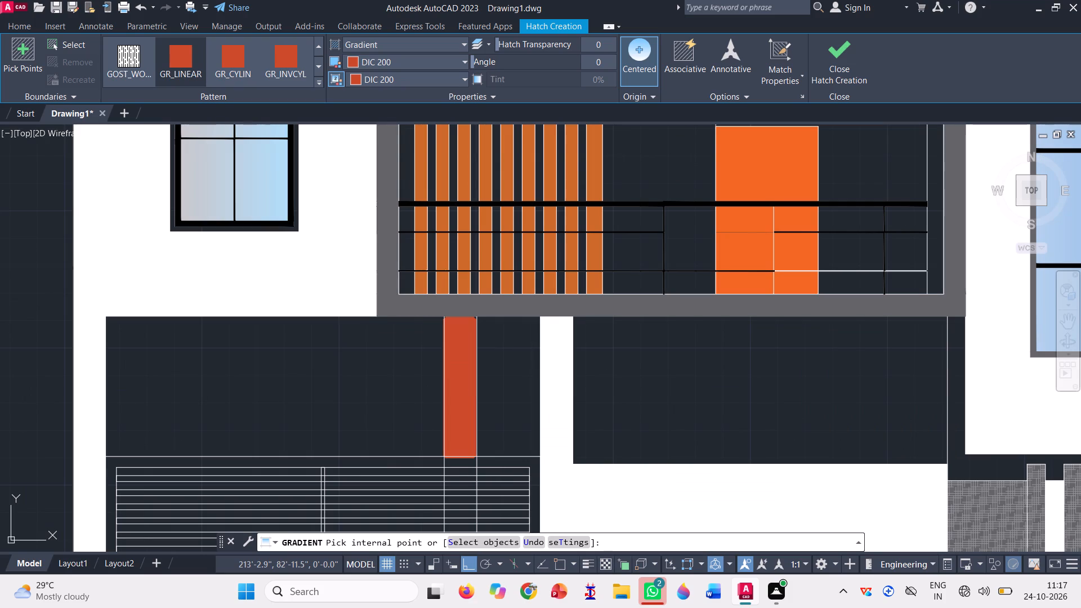
Fill the top five gaps between the gate slats where the column shows through with the DIC 200 gradient.
{"action": "scroll", "coordinate": [463, 350], "scroll_direction": "down", "scroll_amount": 4}
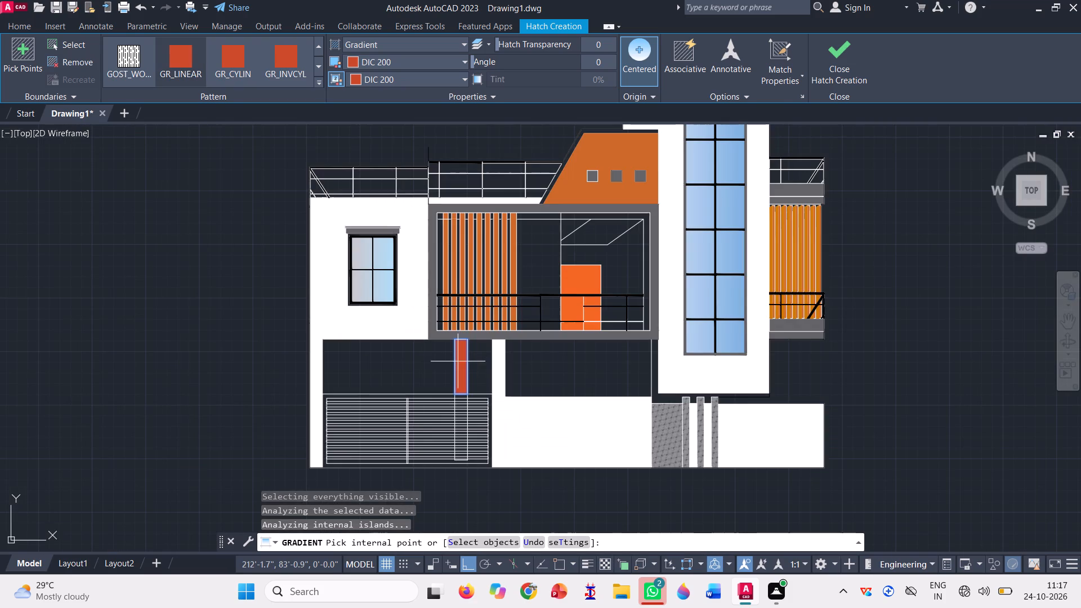
{"action": "scroll", "coordinate": [467, 402], "scroll_direction": "up", "scroll_amount": 6}
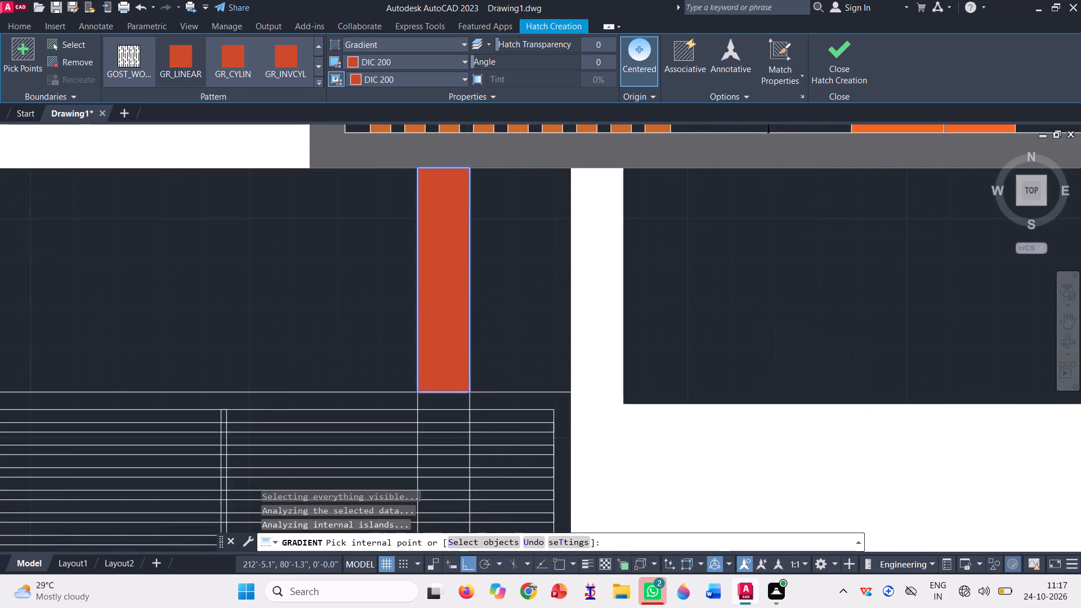
{"action": "scroll", "coordinate": [412, 342], "scroll_direction": "down", "scroll_amount": 3}
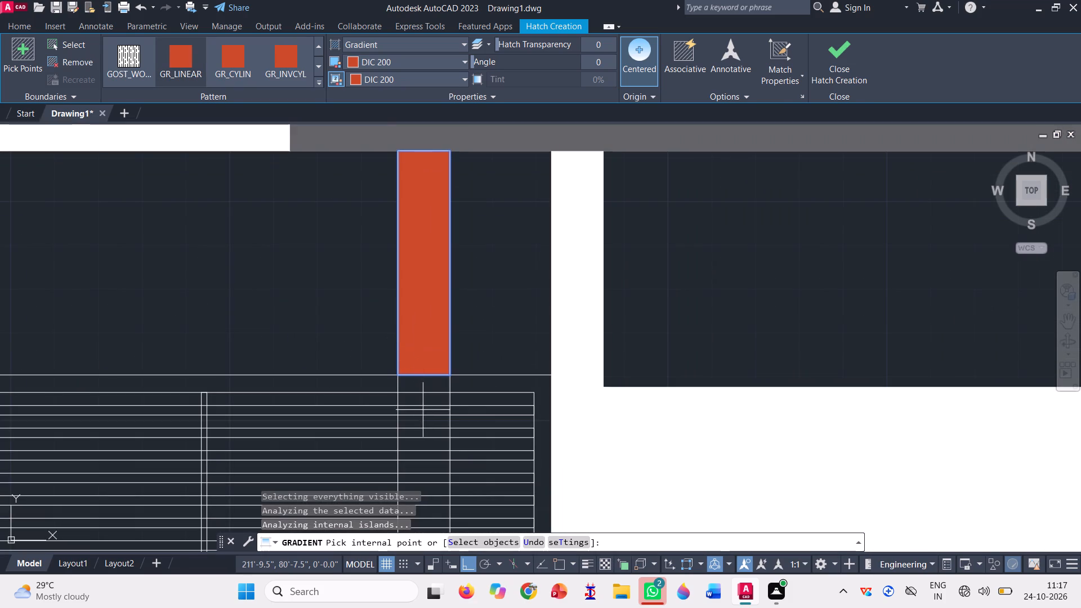
{"action": "scroll", "coordinate": [425, 401], "scroll_direction": "up", "scroll_amount": 3}
{"action": "left_click", "coordinate": [423, 393]}
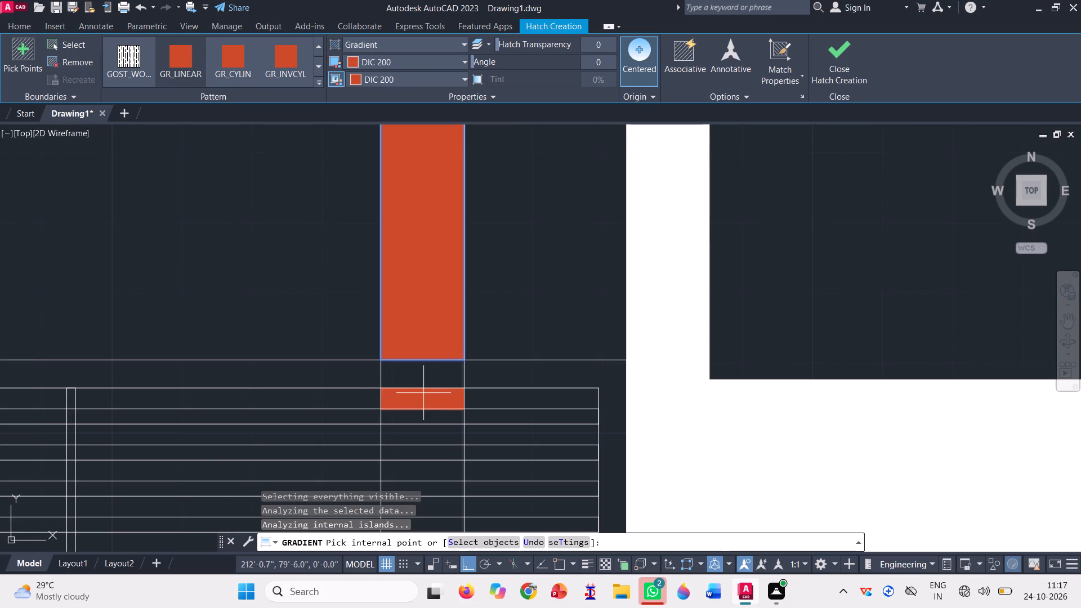
{"action": "scroll", "coordinate": [426, 337], "scroll_direction": "down", "scroll_amount": 2}
{"action": "scroll", "coordinate": [420, 403], "scroll_direction": "up", "scroll_amount": 3}
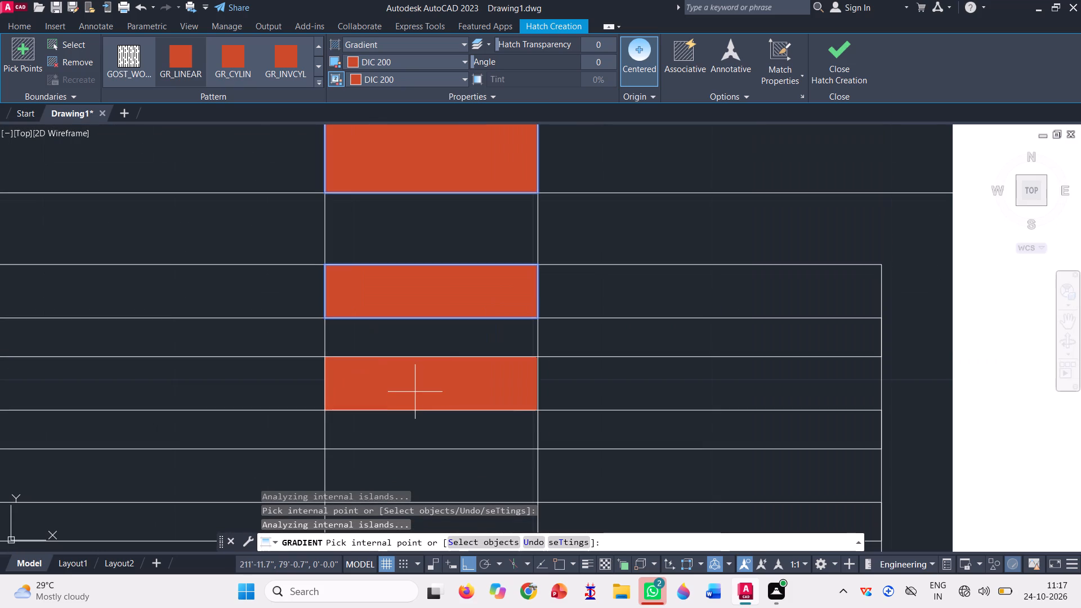
{"action": "left_click", "coordinate": [415, 391]}
{"action": "scroll", "coordinate": [430, 318], "scroll_direction": "down", "scroll_amount": 3}
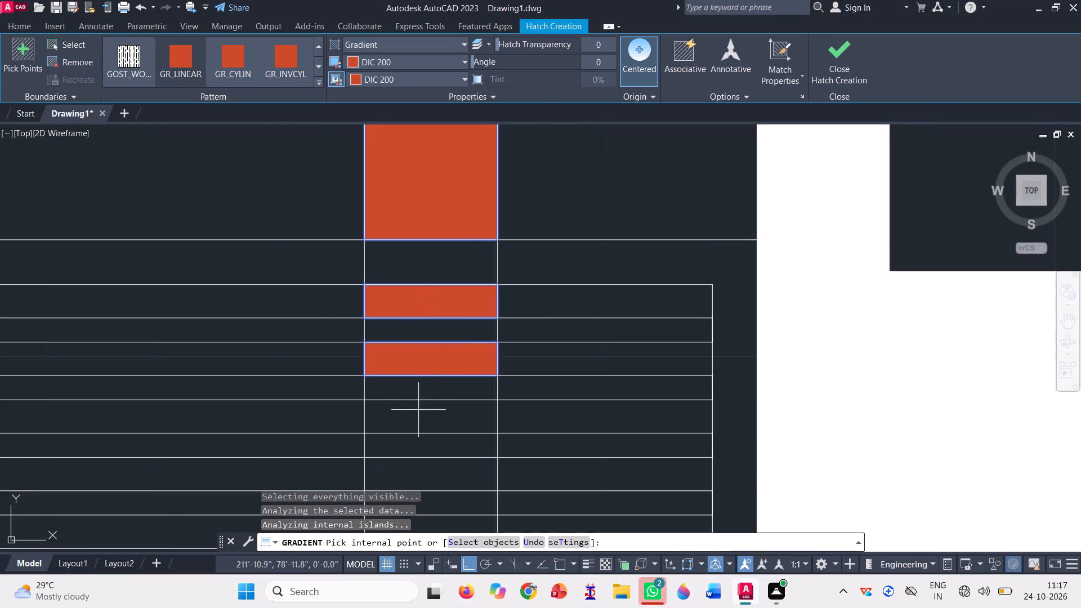
{"action": "left_click", "coordinate": [418, 410]}
{"action": "scroll", "coordinate": [402, 310], "scroll_direction": "down", "scroll_amount": 3}
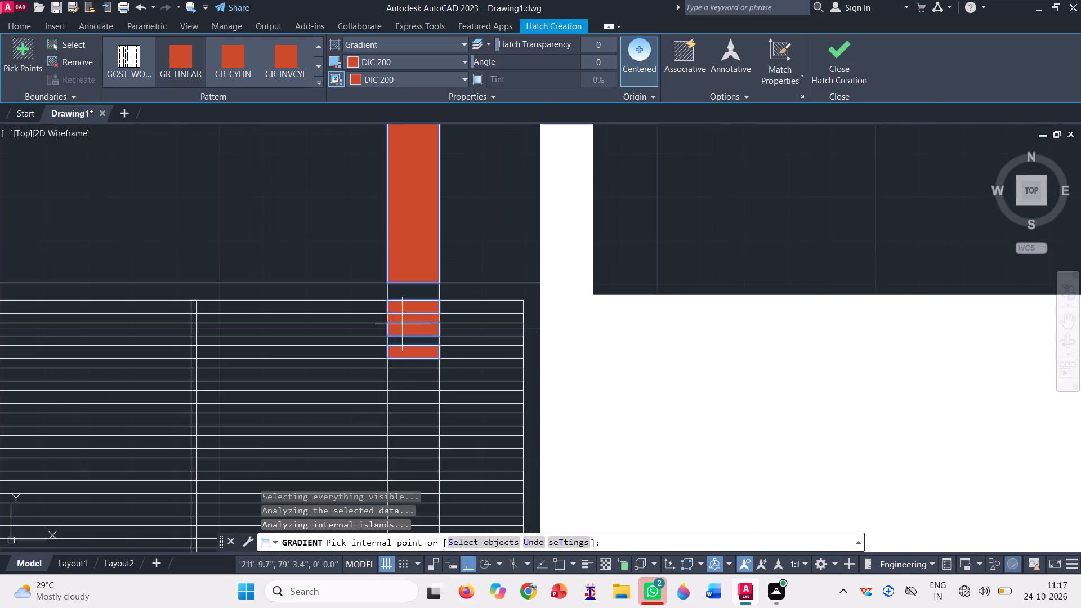
{"action": "scroll", "coordinate": [405, 385], "scroll_direction": "up", "scroll_amount": 3}
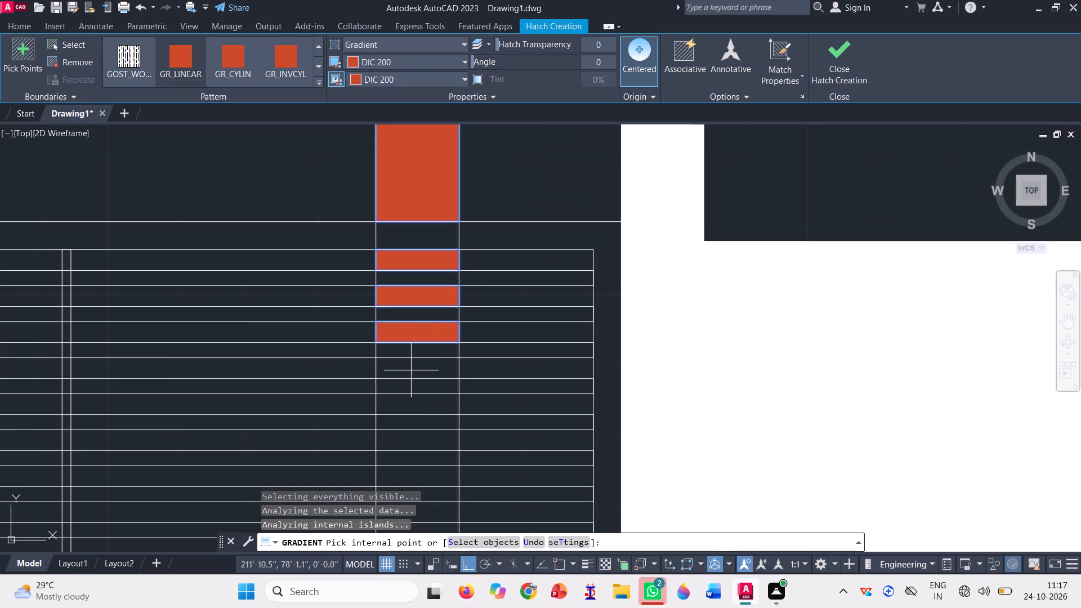
{"action": "left_click", "coordinate": [411, 370]}
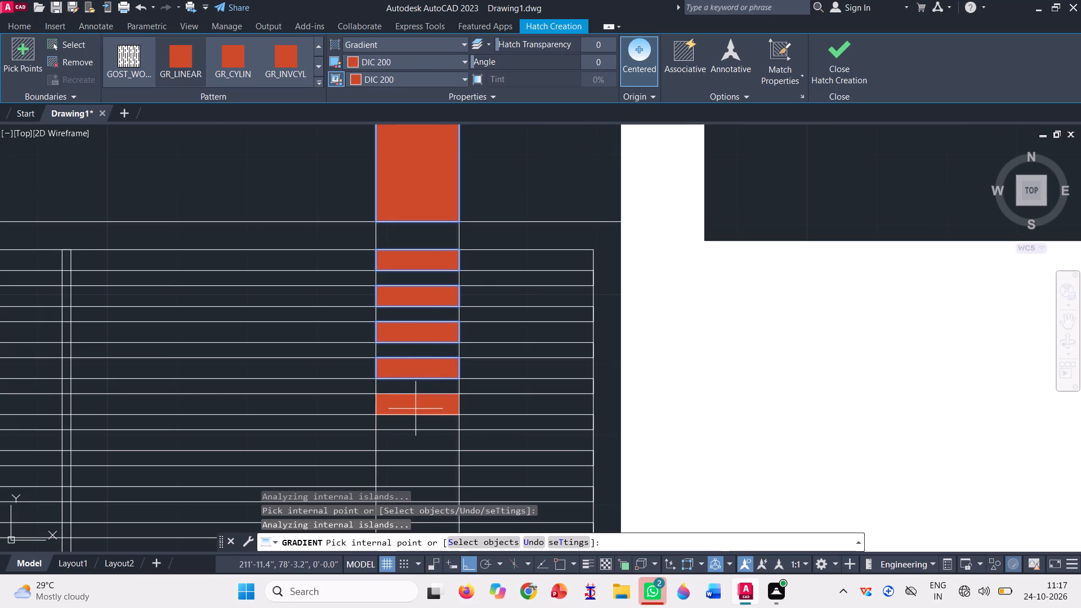
{"action": "left_click", "coordinate": [416, 408]}
Fill the next five column gaps down between the gate slats with the DIC 200 gradient.
{"action": "scroll", "coordinate": [415, 346], "scroll_direction": "down", "scroll_amount": 5}
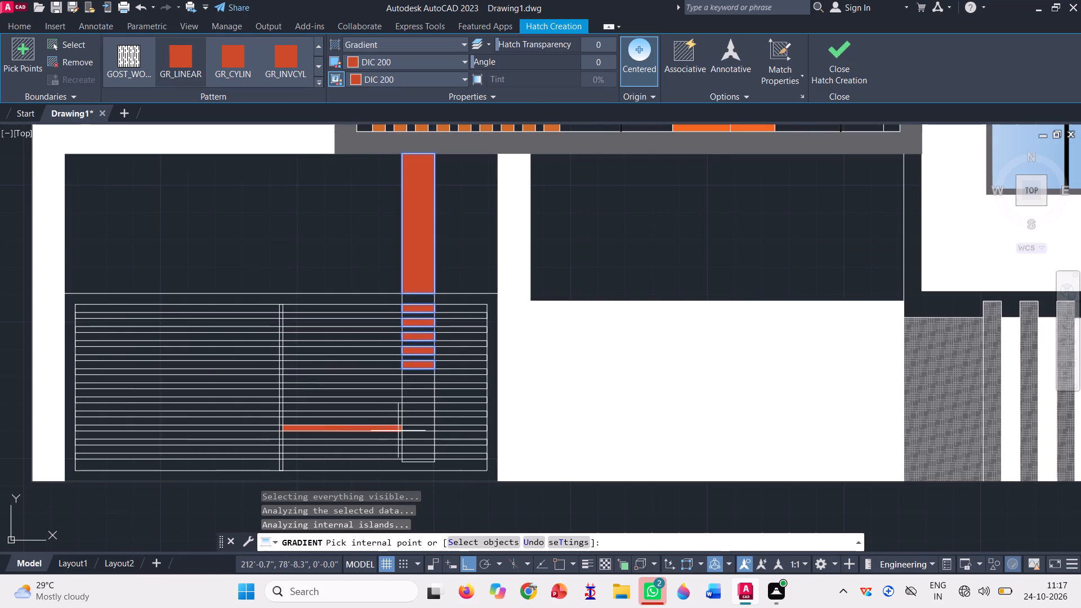
{"action": "scroll", "coordinate": [424, 376], "scroll_direction": "up", "scroll_amount": 2}
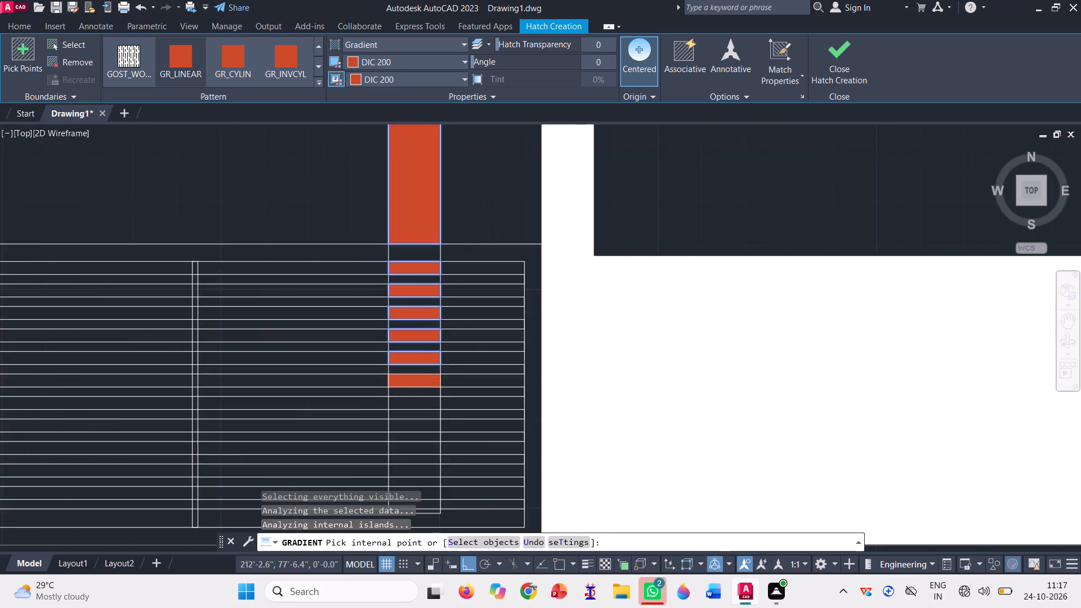
{"action": "scroll", "coordinate": [424, 375], "scroll_direction": "up", "scroll_amount": 1}
{"action": "left_click", "coordinate": [423, 388]}
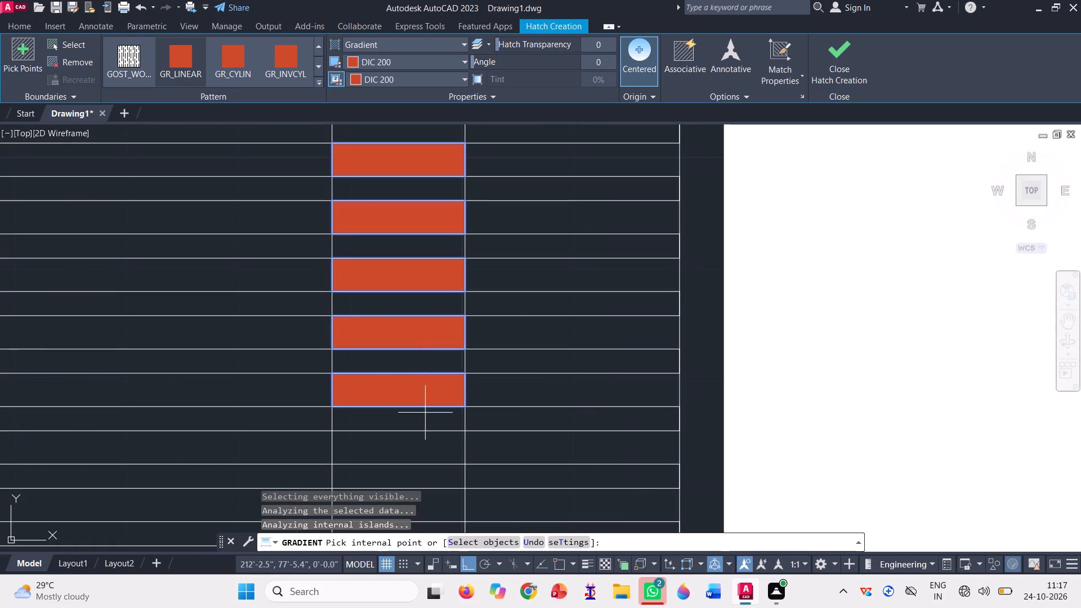
{"action": "left_click", "coordinate": [410, 446]}
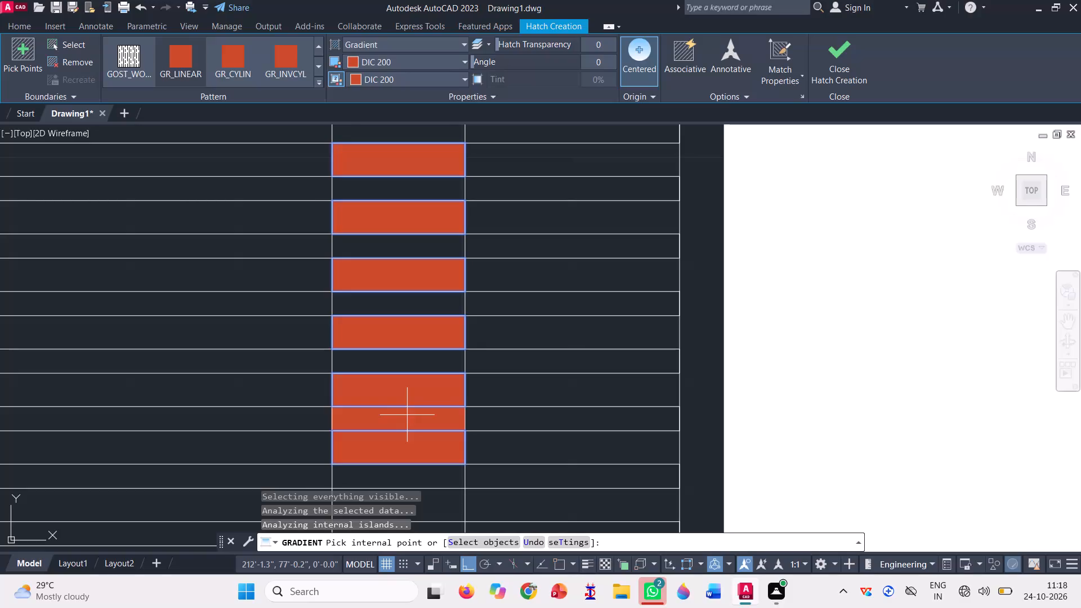
{"action": "scroll", "coordinate": [410, 389], "scroll_direction": "down", "scroll_amount": 1}
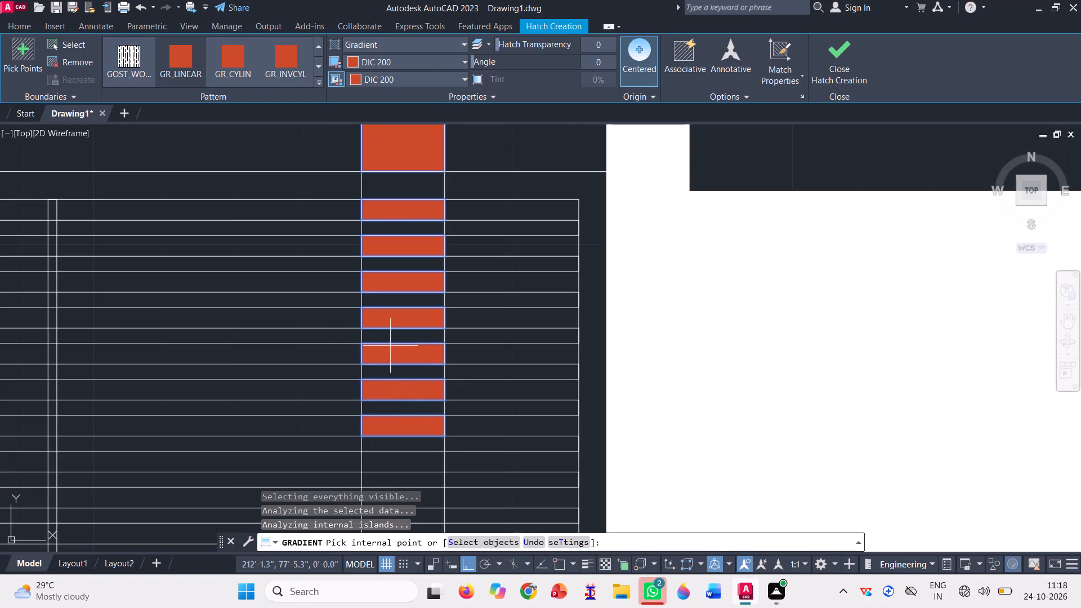
{"action": "scroll", "coordinate": [390, 346], "scroll_direction": "down", "scroll_amount": 1}
{"action": "scroll", "coordinate": [407, 421], "scroll_direction": "up", "scroll_amount": 3}
{"action": "left_click", "coordinate": [408, 420]}
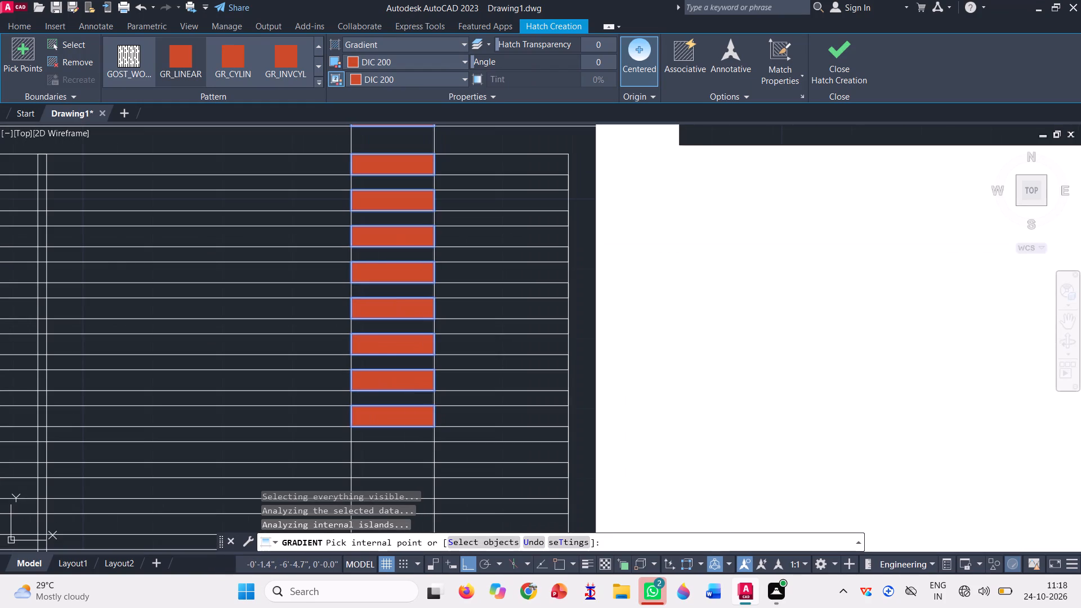
{"action": "scroll", "coordinate": [368, 360], "scroll_direction": "down", "scroll_amount": 3}
{"action": "scroll", "coordinate": [379, 424], "scroll_direction": "up", "scroll_amount": 3}
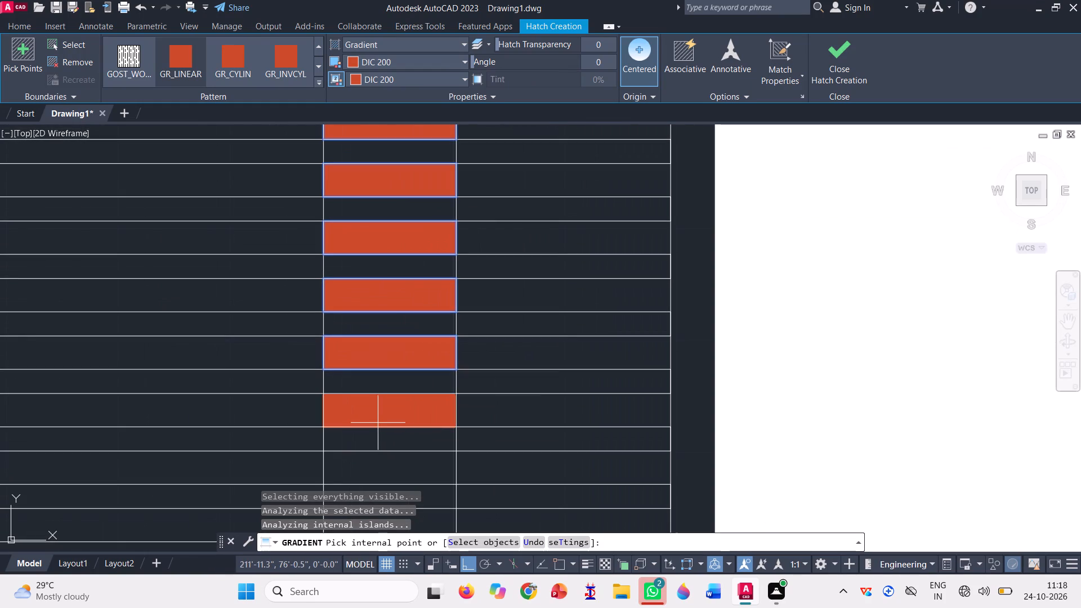
{"action": "left_click", "coordinate": [377, 422]}
{"action": "scroll", "coordinate": [360, 346], "scroll_direction": "down", "scroll_amount": 2}
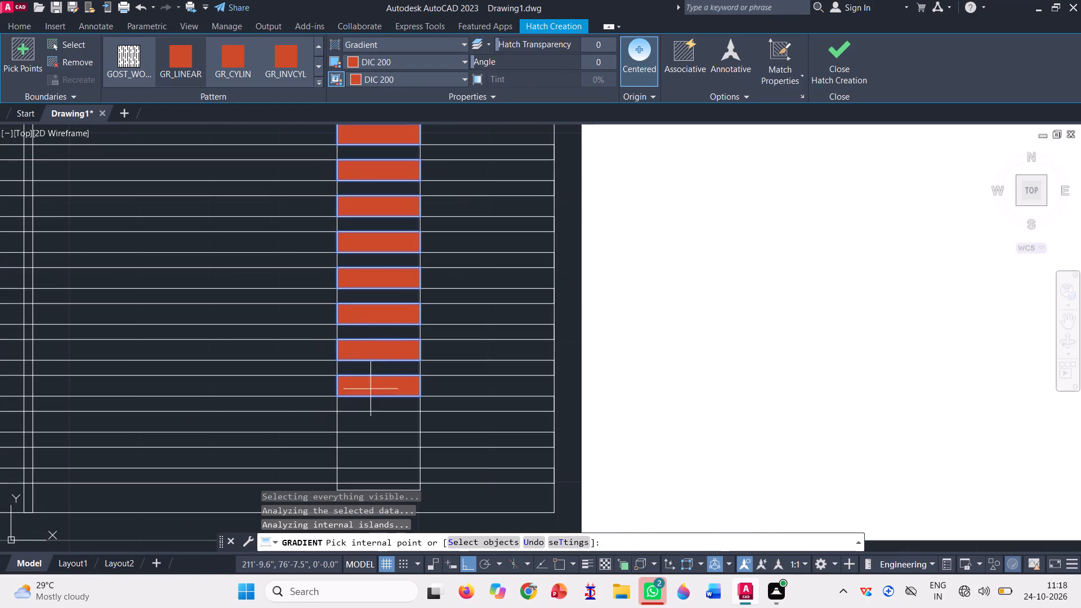
{"action": "left_click", "coordinate": [375, 423]}
{"action": "scroll", "coordinate": [372, 364], "scroll_direction": "down", "scroll_amount": 2}
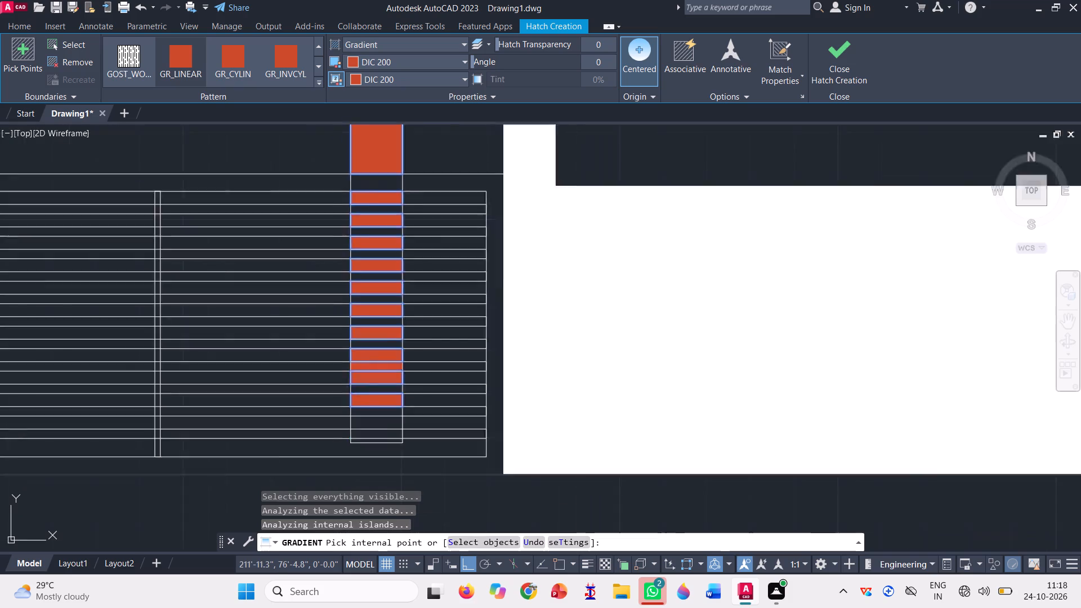
Fill the last column gap between the slats and the strip at the column's base with DIC 200, and finish the gradient.
{"action": "scroll", "coordinate": [376, 397], "scroll_direction": "up", "scroll_amount": 3}
{"action": "left_click", "coordinate": [377, 406]}
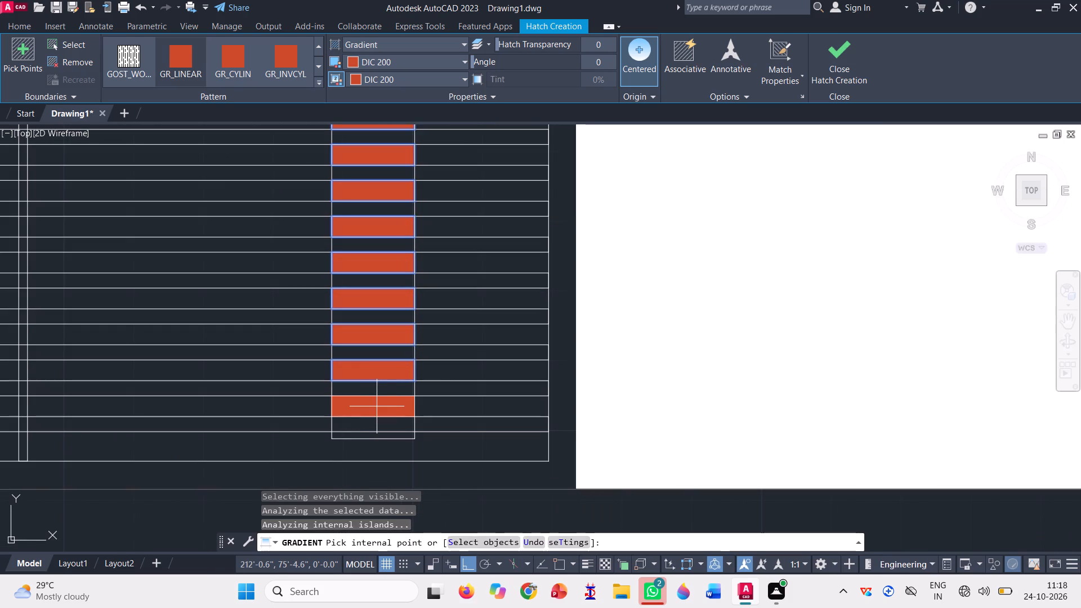
{"action": "scroll", "coordinate": [390, 463], "scroll_direction": "up", "scroll_amount": 6}
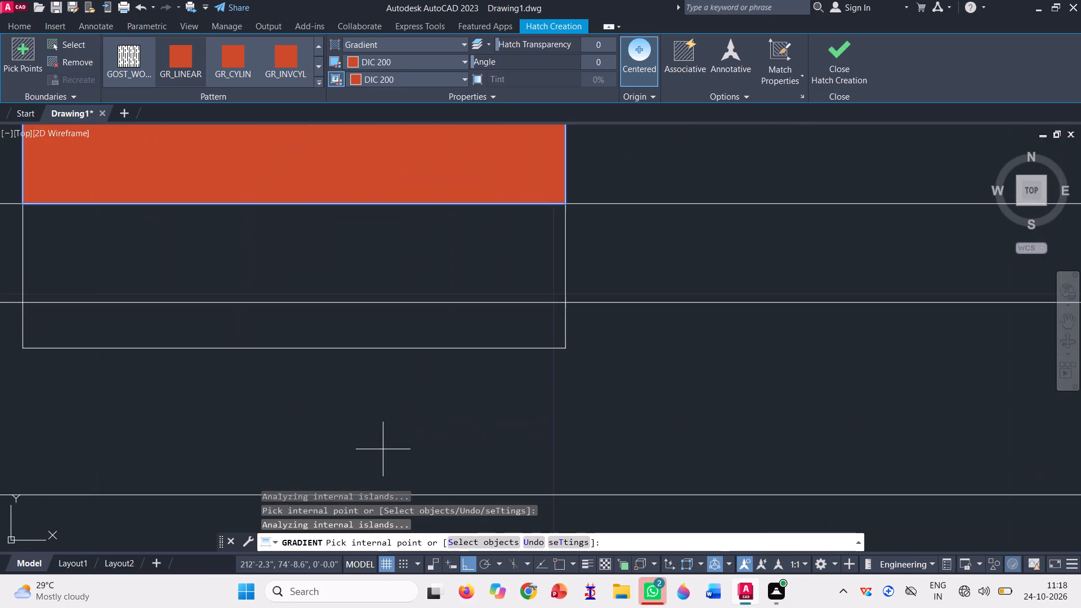
{"action": "left_click", "coordinate": [344, 327]}
{"action": "scroll", "coordinate": [399, 410], "scroll_direction": "down", "scroll_amount": 3}
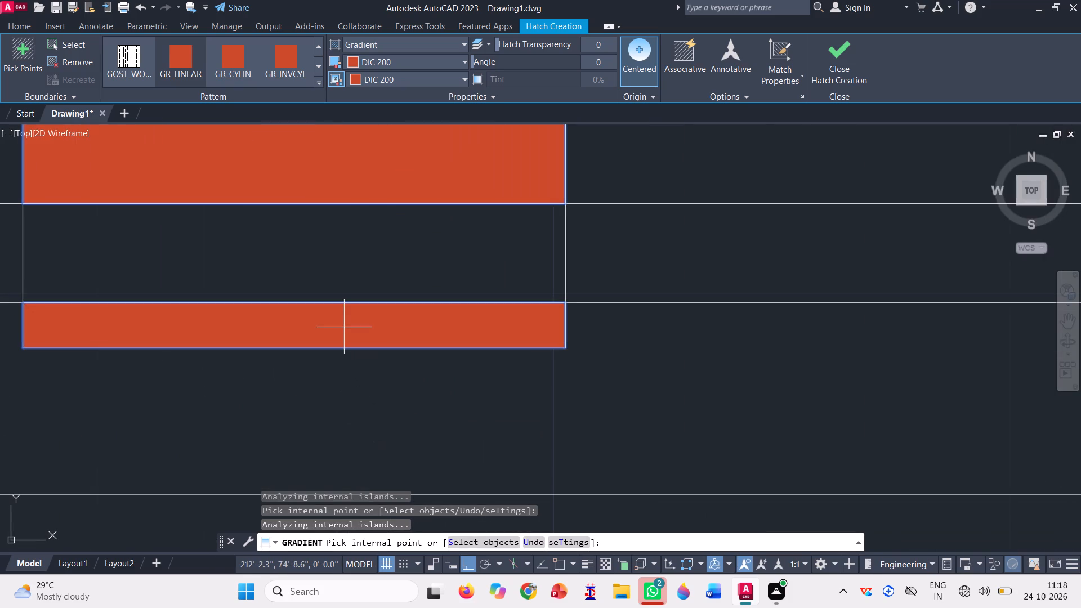
{"action": "scroll", "coordinate": [399, 410], "scroll_direction": "down", "scroll_amount": 12}
{"action": "left_click", "coordinate": [841, 54]}
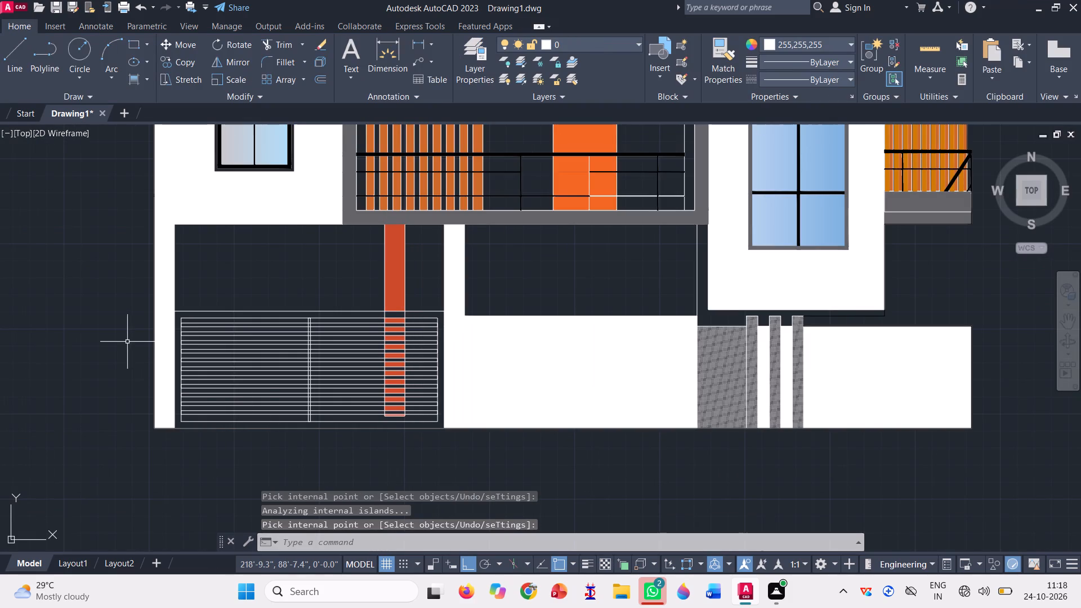
Start a gradient fill with colours 147,149,152 and 99,100,102 and the GR_HEMISP pattern.
{"action": "left_click", "coordinate": [131, 78]}
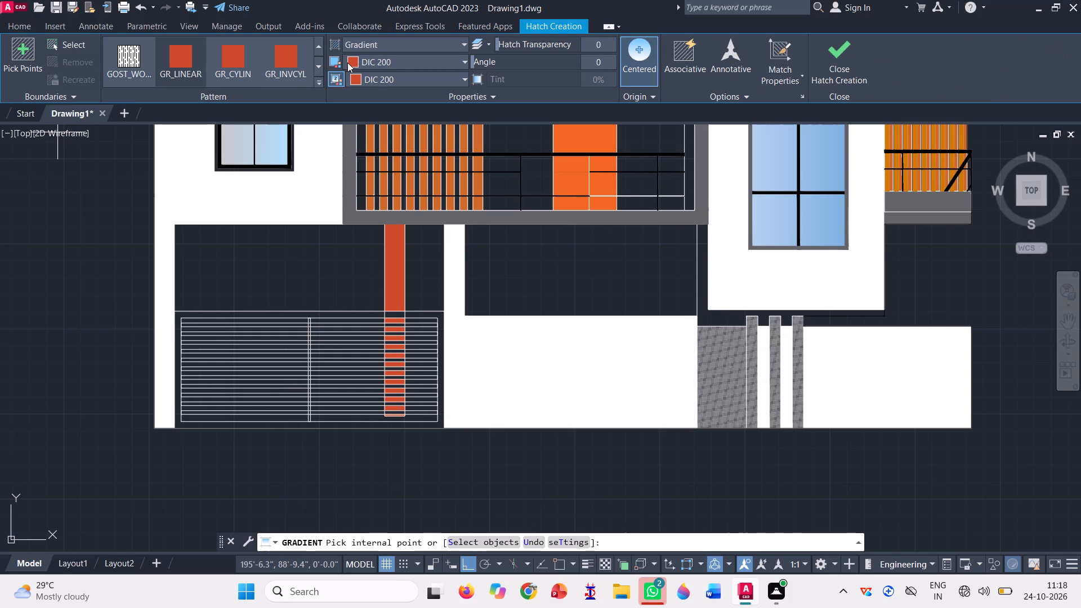
{"action": "left_click", "coordinate": [374, 67]}
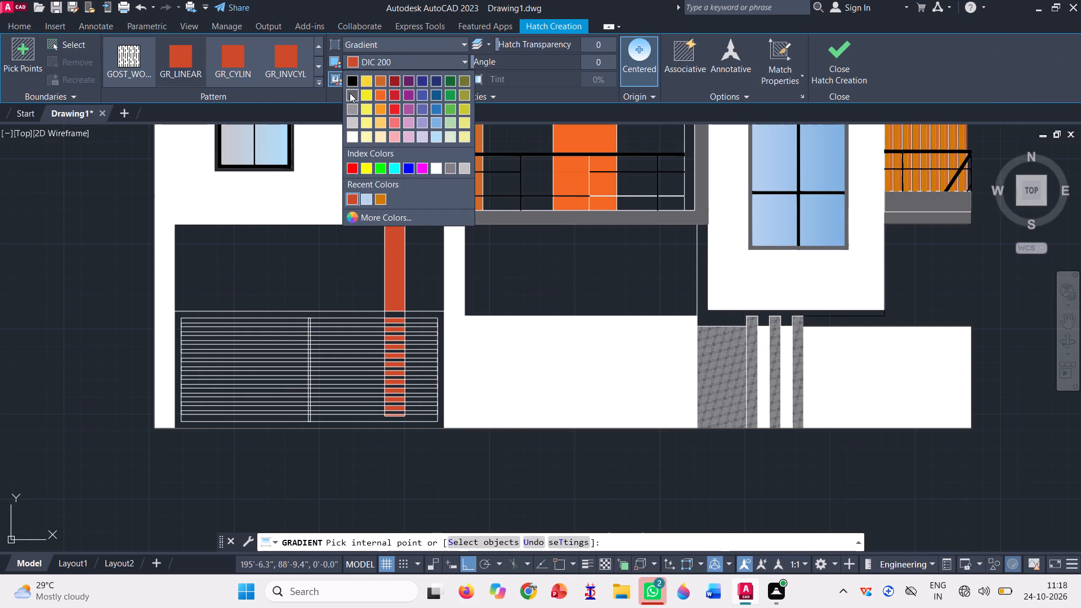
{"action": "left_click", "coordinate": [351, 93]}
{"action": "left_click", "coordinate": [373, 69]}
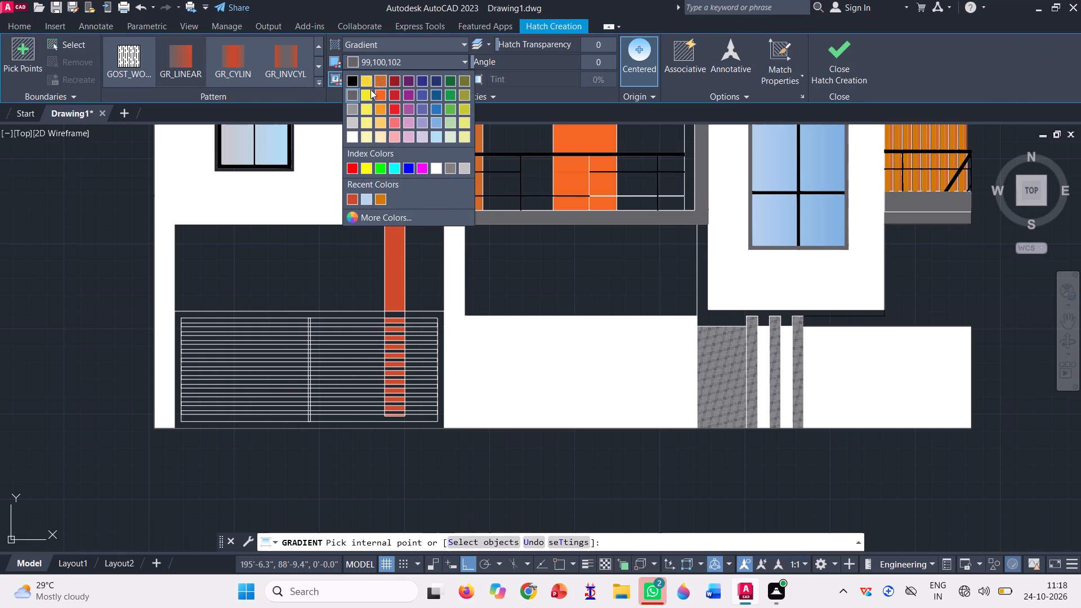
{"action": "left_click", "coordinate": [354, 95]}
{"action": "left_click", "coordinate": [365, 68]}
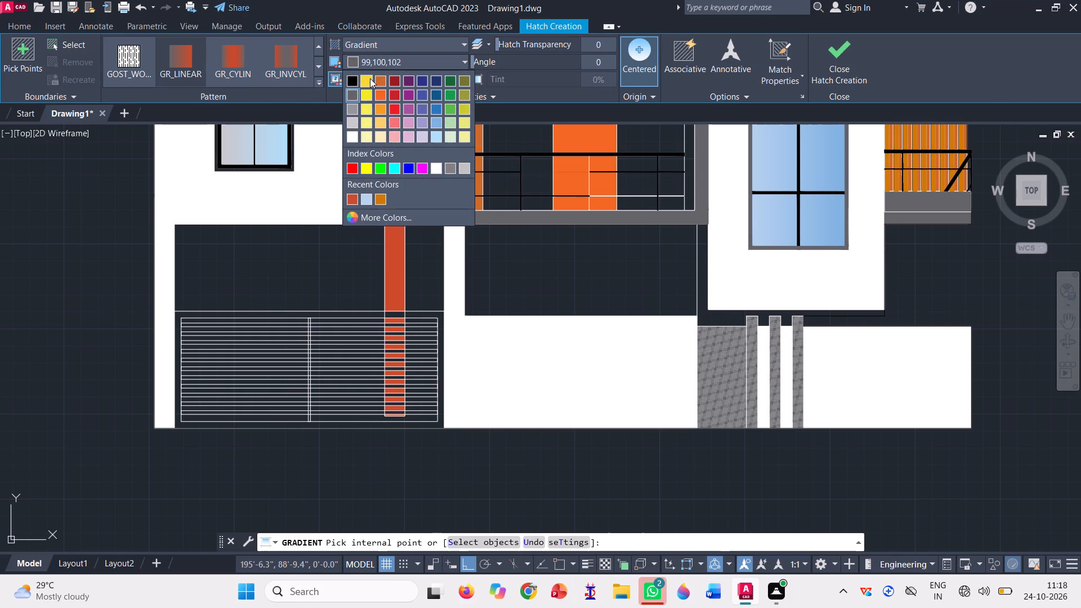
{"action": "left_click", "coordinate": [356, 104]}
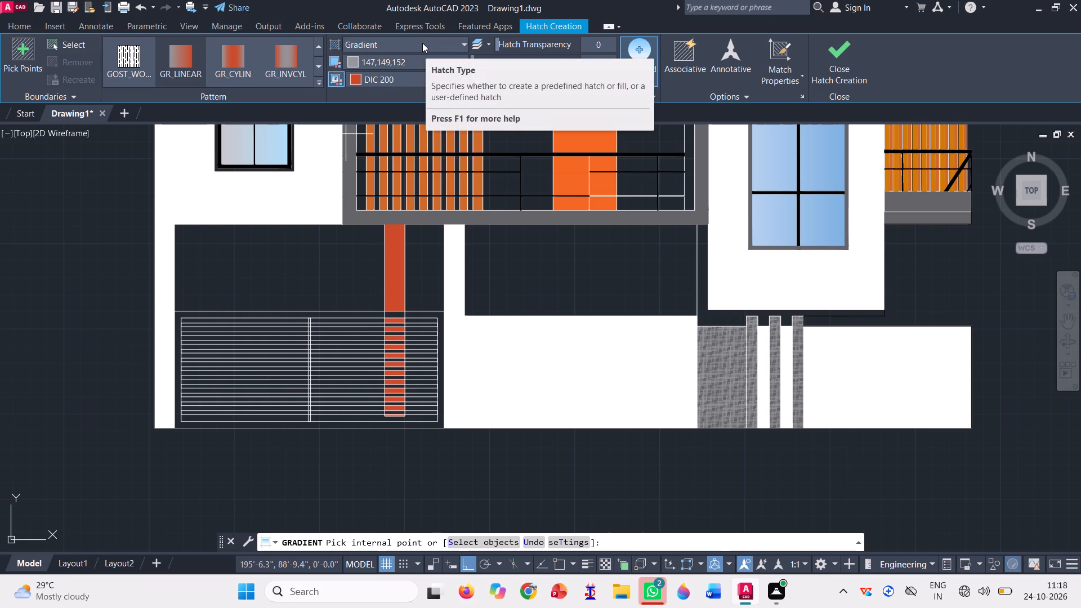
{"action": "left_click", "coordinate": [416, 78]}
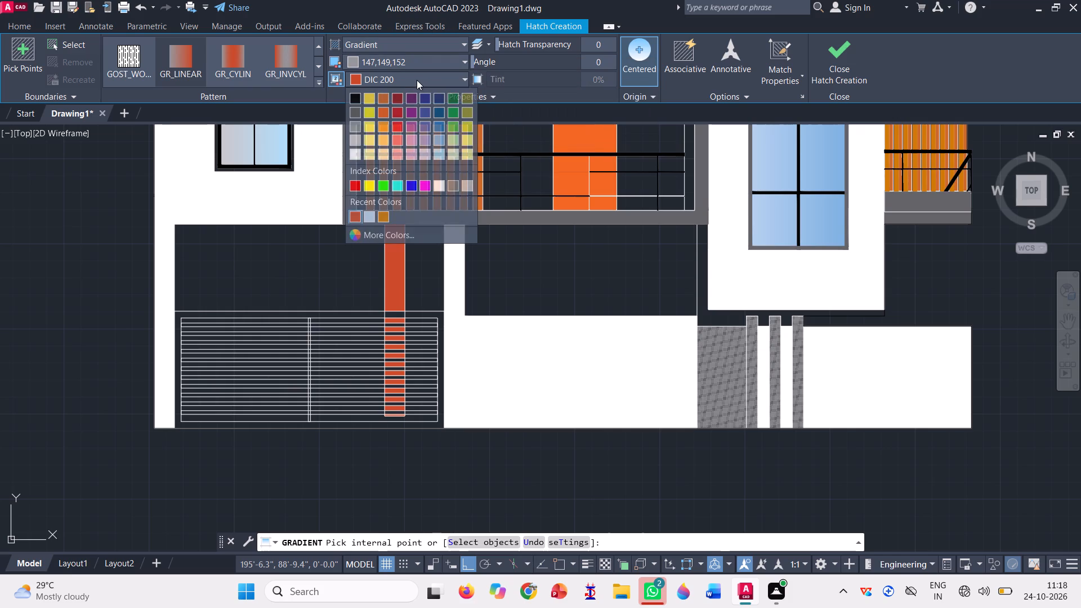
{"action": "left_click", "coordinate": [356, 118]}
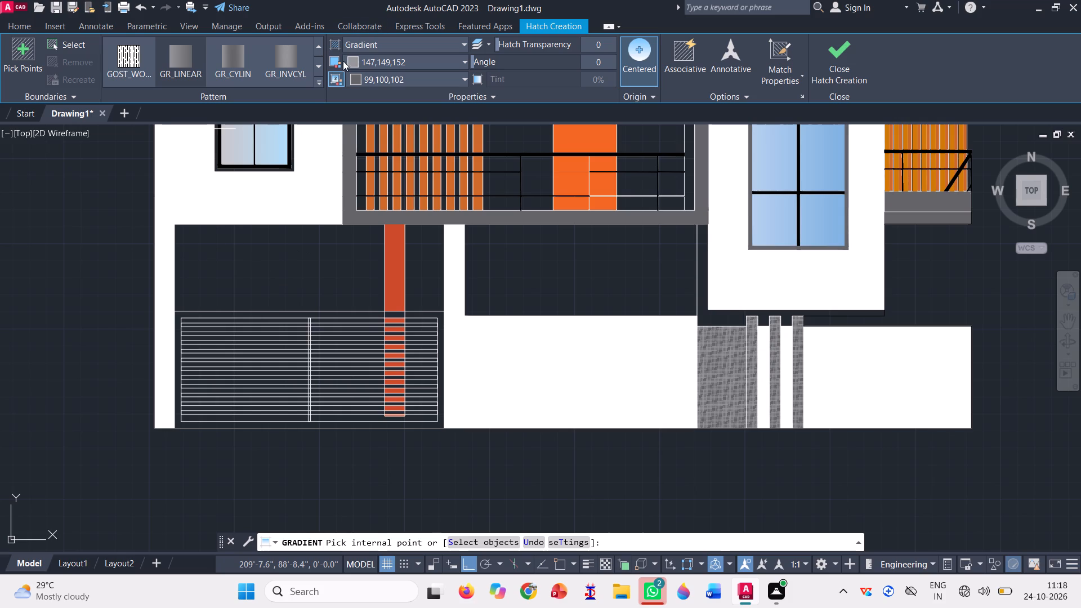
{"action": "left_click", "coordinate": [318, 82]}
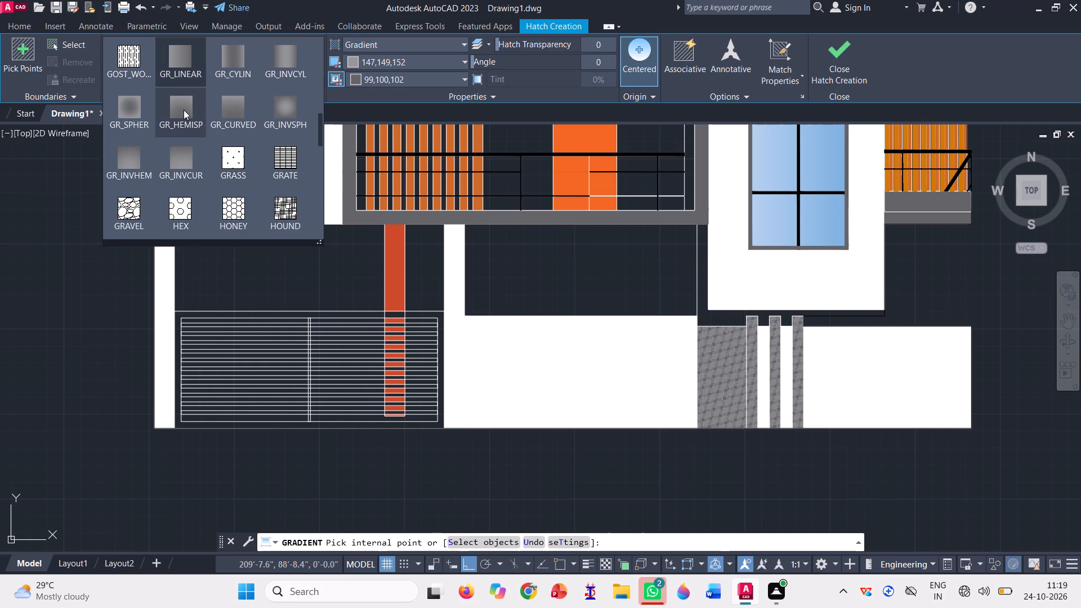
{"action": "left_click", "coordinate": [184, 110]}
Fill the ground-floor gate's outer frame with the grey gradient, including the top-rail piece that crosses the column.
{"action": "scroll", "coordinate": [263, 329], "scroll_direction": "up", "scroll_amount": 7}
{"action": "scroll", "coordinate": [309, 273], "scroll_direction": "down", "scroll_amount": 3}
{"action": "scroll", "coordinate": [377, 271], "scroll_direction": "down", "scroll_amount": 1}
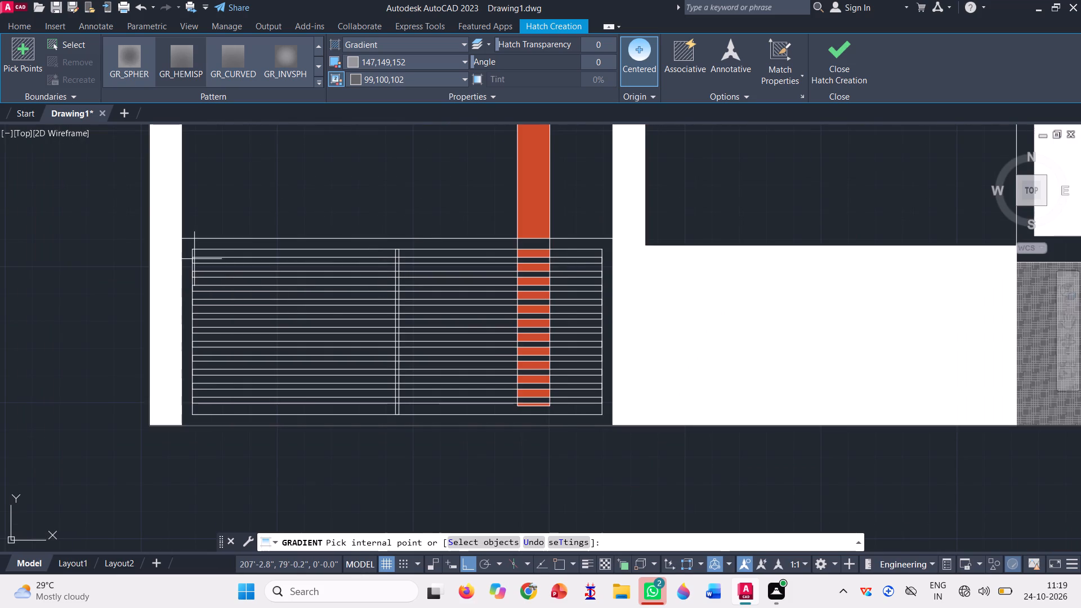
{"action": "left_click", "coordinate": [186, 245]}
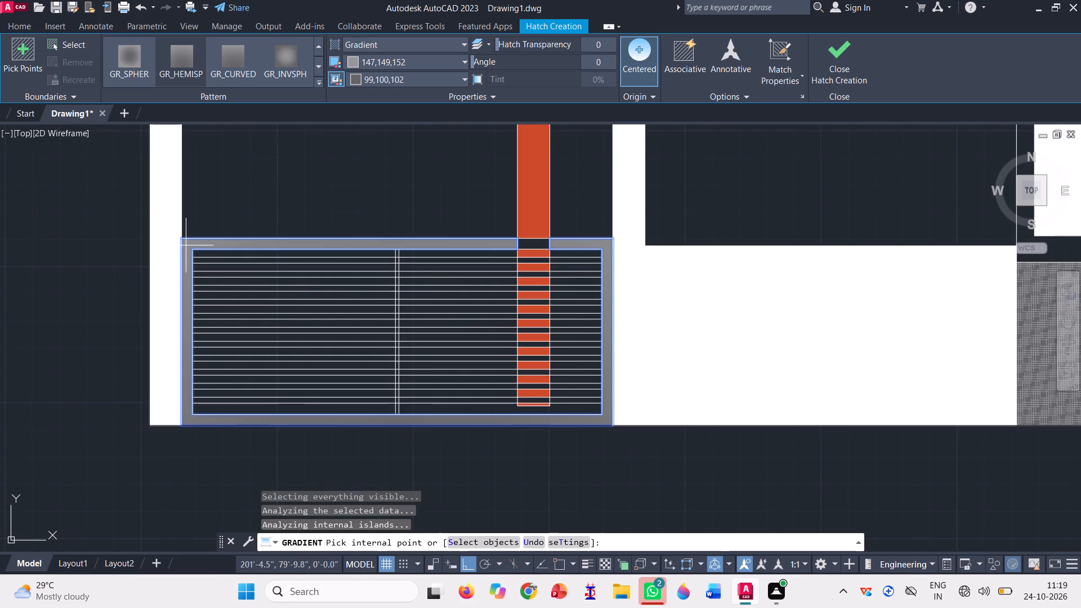
{"action": "scroll", "coordinate": [544, 241], "scroll_direction": "up", "scroll_amount": 4}
{"action": "left_click", "coordinate": [542, 240]}
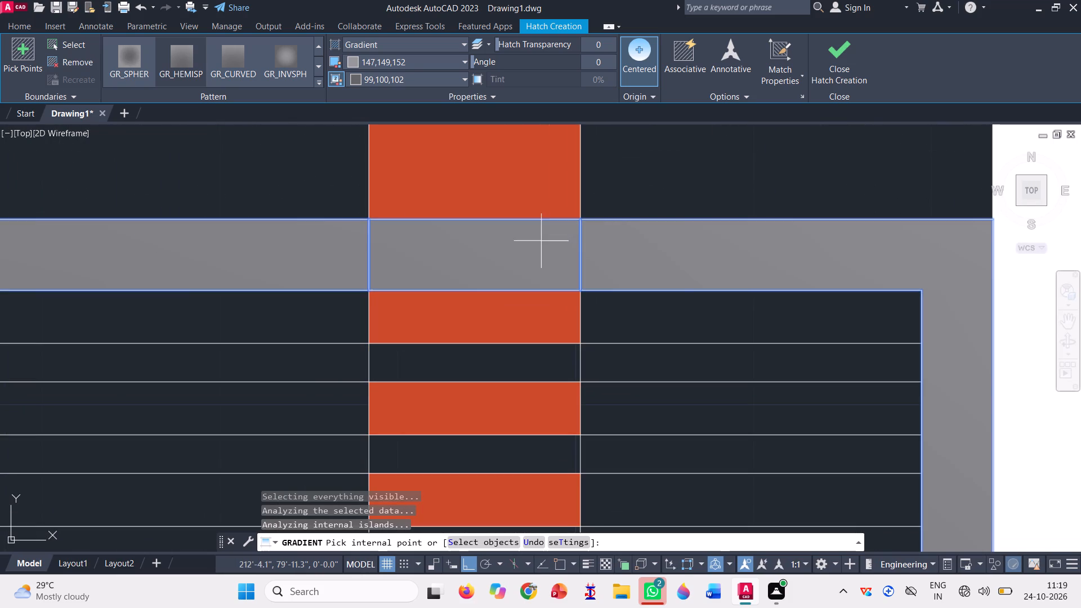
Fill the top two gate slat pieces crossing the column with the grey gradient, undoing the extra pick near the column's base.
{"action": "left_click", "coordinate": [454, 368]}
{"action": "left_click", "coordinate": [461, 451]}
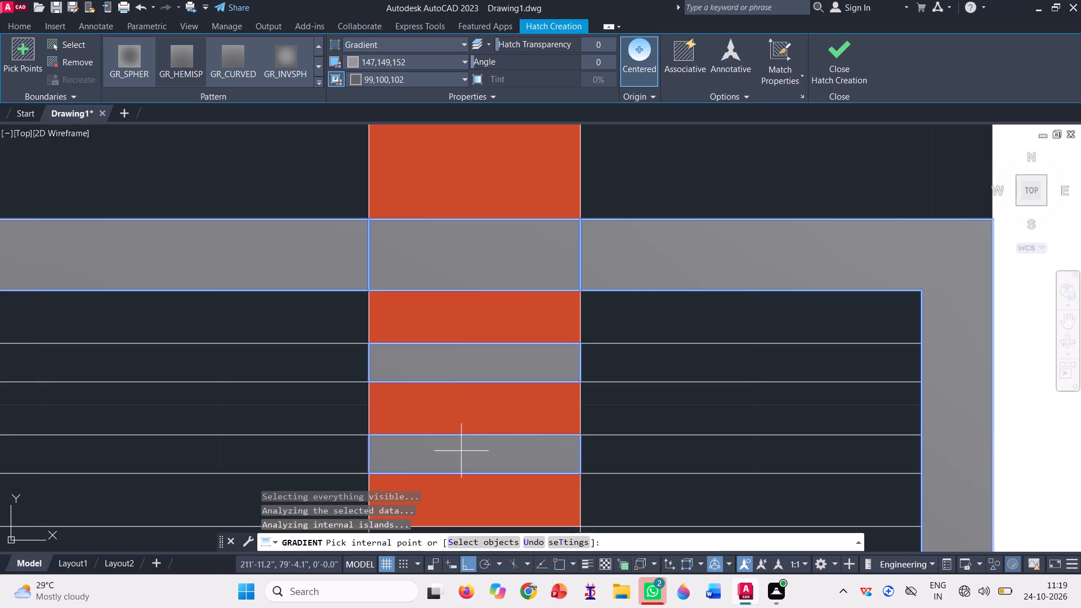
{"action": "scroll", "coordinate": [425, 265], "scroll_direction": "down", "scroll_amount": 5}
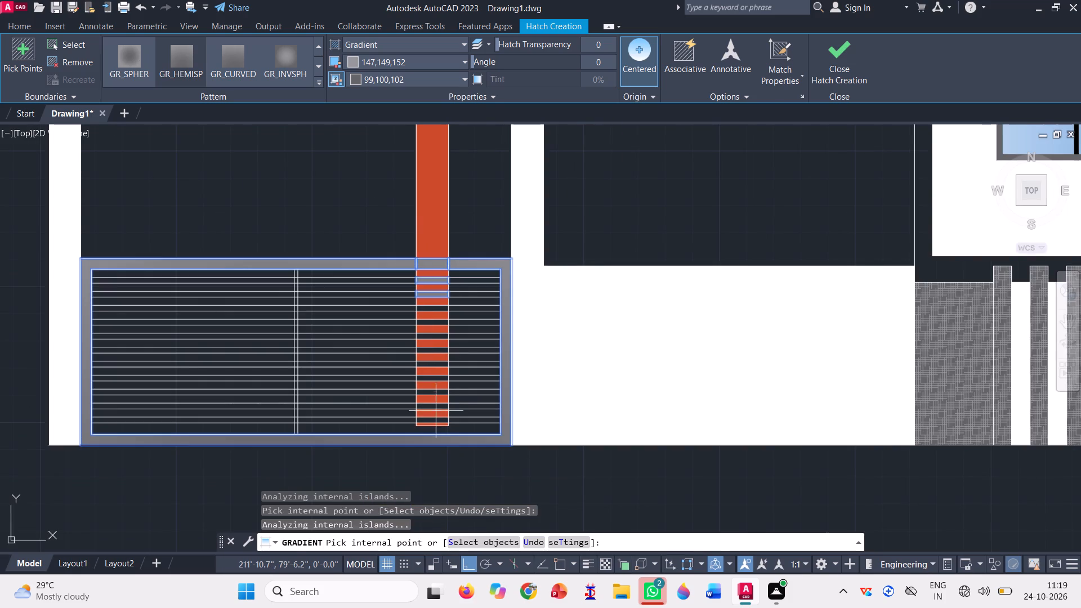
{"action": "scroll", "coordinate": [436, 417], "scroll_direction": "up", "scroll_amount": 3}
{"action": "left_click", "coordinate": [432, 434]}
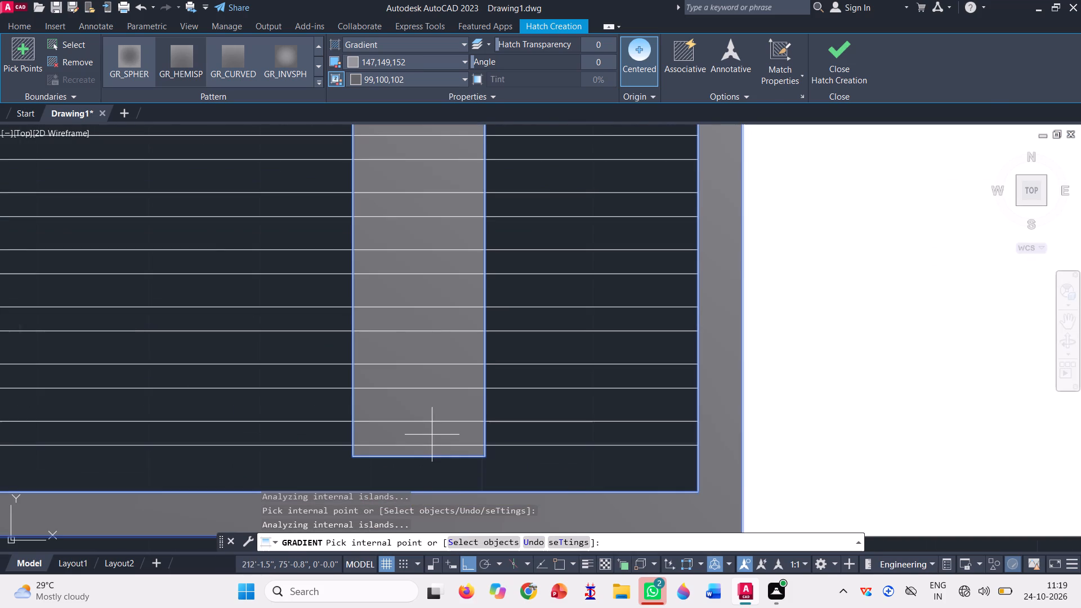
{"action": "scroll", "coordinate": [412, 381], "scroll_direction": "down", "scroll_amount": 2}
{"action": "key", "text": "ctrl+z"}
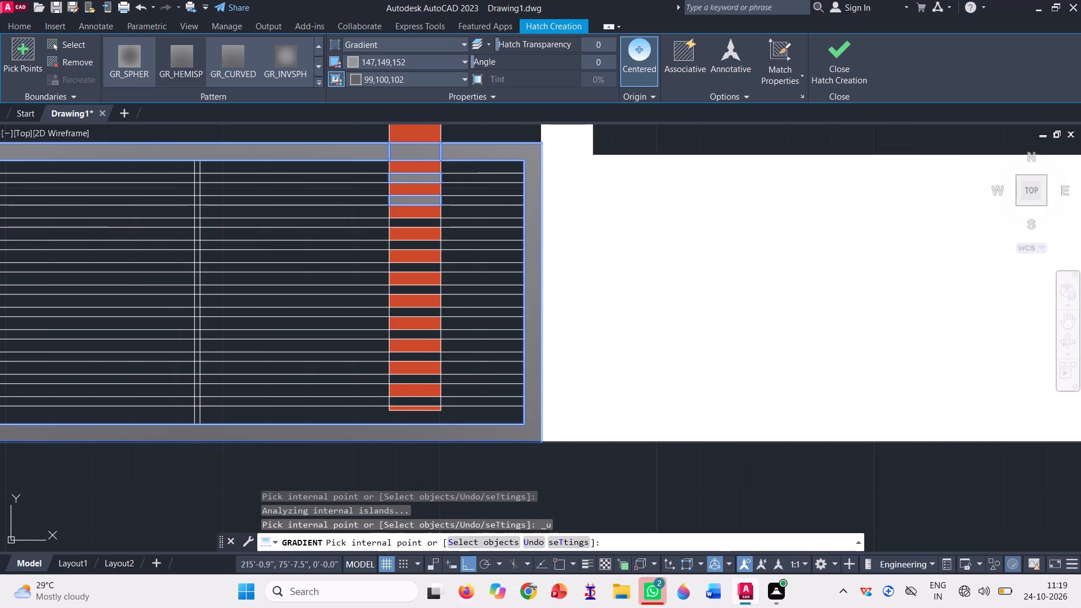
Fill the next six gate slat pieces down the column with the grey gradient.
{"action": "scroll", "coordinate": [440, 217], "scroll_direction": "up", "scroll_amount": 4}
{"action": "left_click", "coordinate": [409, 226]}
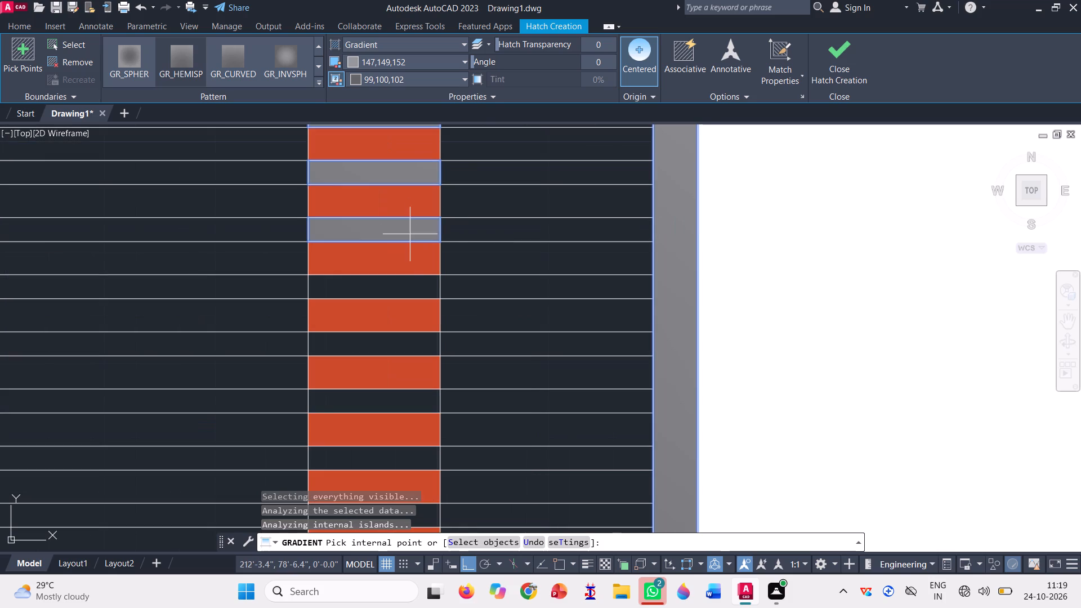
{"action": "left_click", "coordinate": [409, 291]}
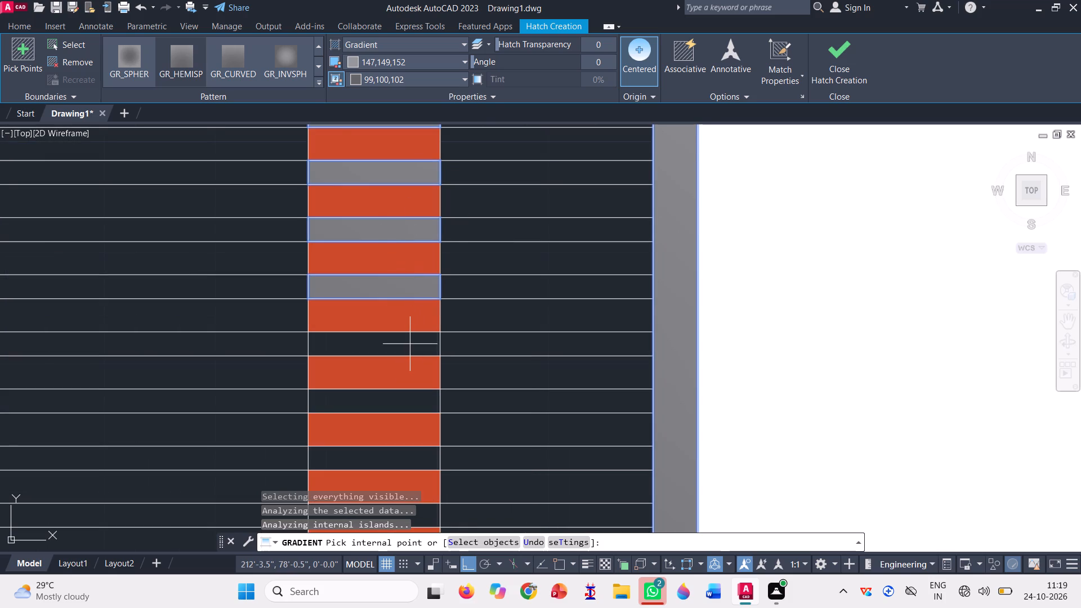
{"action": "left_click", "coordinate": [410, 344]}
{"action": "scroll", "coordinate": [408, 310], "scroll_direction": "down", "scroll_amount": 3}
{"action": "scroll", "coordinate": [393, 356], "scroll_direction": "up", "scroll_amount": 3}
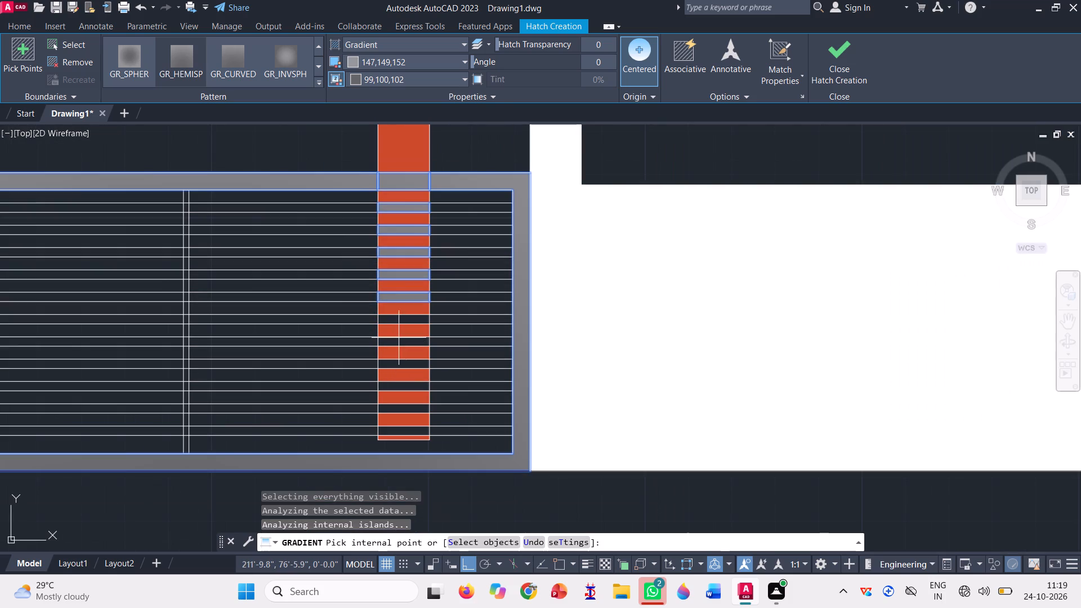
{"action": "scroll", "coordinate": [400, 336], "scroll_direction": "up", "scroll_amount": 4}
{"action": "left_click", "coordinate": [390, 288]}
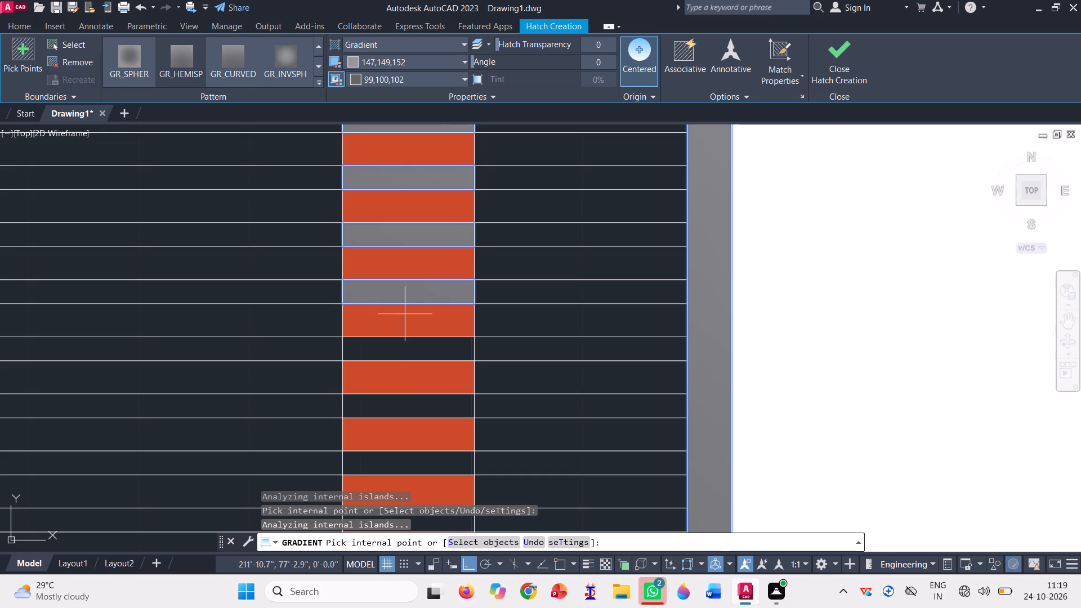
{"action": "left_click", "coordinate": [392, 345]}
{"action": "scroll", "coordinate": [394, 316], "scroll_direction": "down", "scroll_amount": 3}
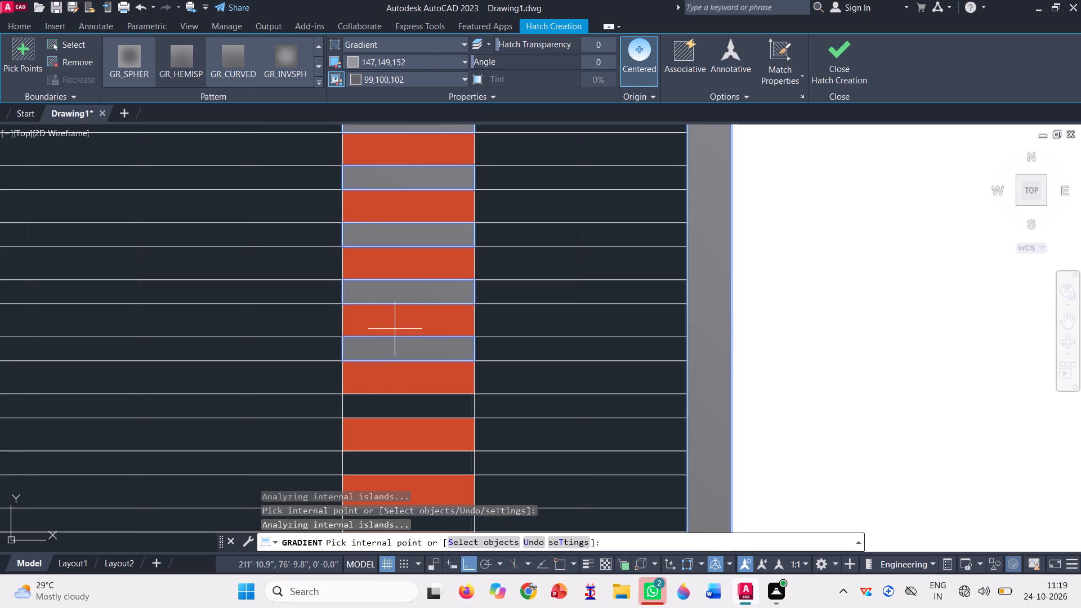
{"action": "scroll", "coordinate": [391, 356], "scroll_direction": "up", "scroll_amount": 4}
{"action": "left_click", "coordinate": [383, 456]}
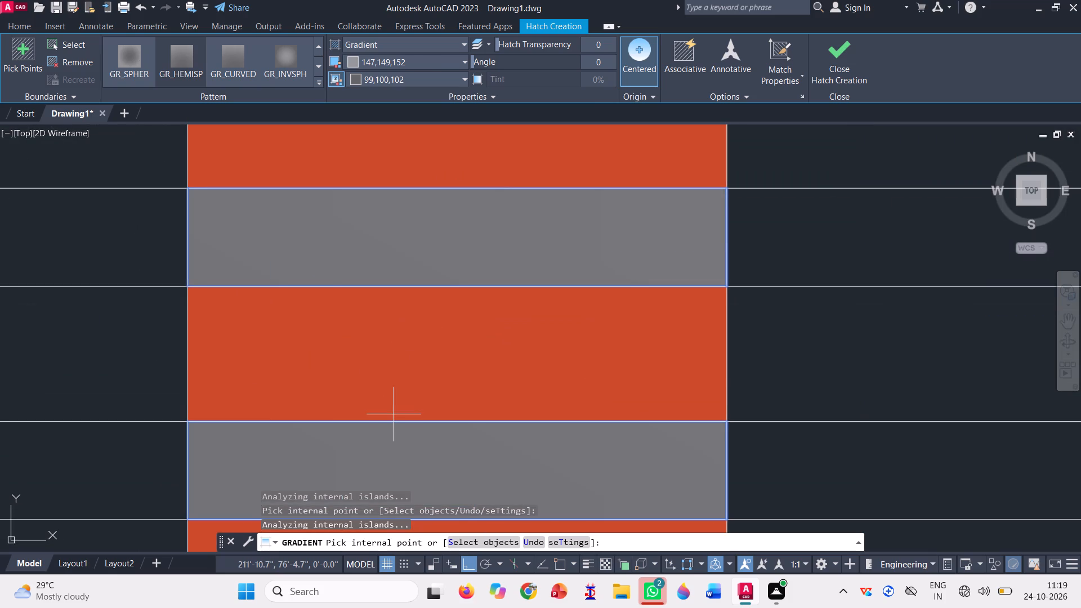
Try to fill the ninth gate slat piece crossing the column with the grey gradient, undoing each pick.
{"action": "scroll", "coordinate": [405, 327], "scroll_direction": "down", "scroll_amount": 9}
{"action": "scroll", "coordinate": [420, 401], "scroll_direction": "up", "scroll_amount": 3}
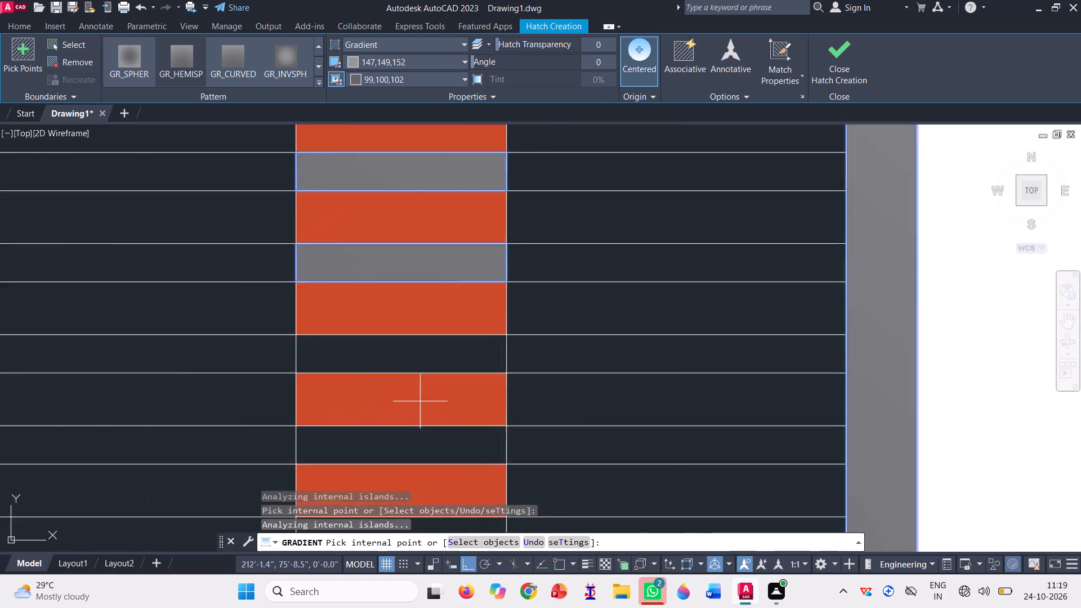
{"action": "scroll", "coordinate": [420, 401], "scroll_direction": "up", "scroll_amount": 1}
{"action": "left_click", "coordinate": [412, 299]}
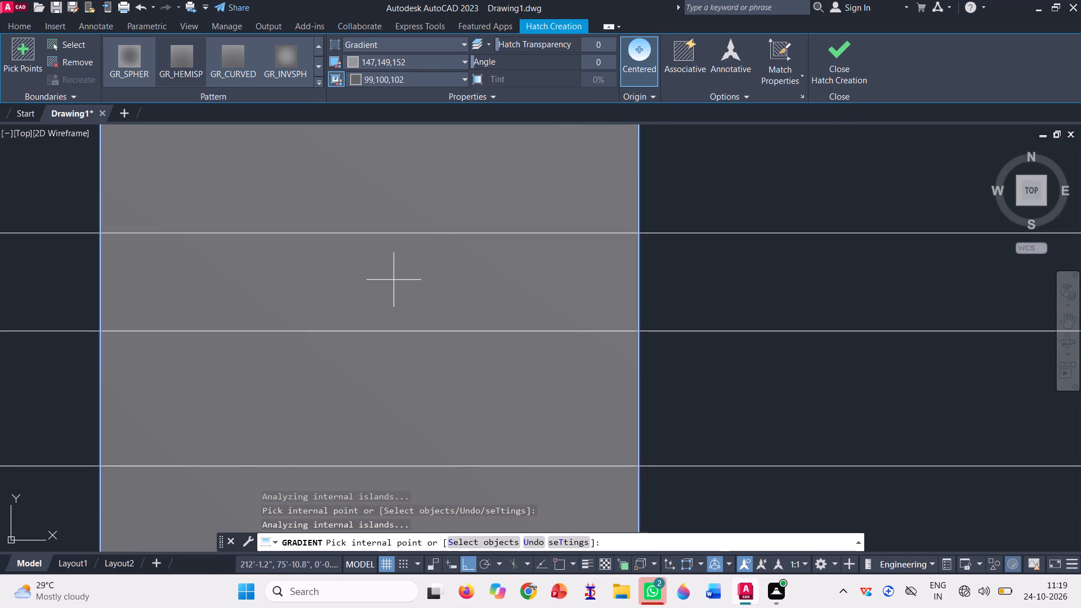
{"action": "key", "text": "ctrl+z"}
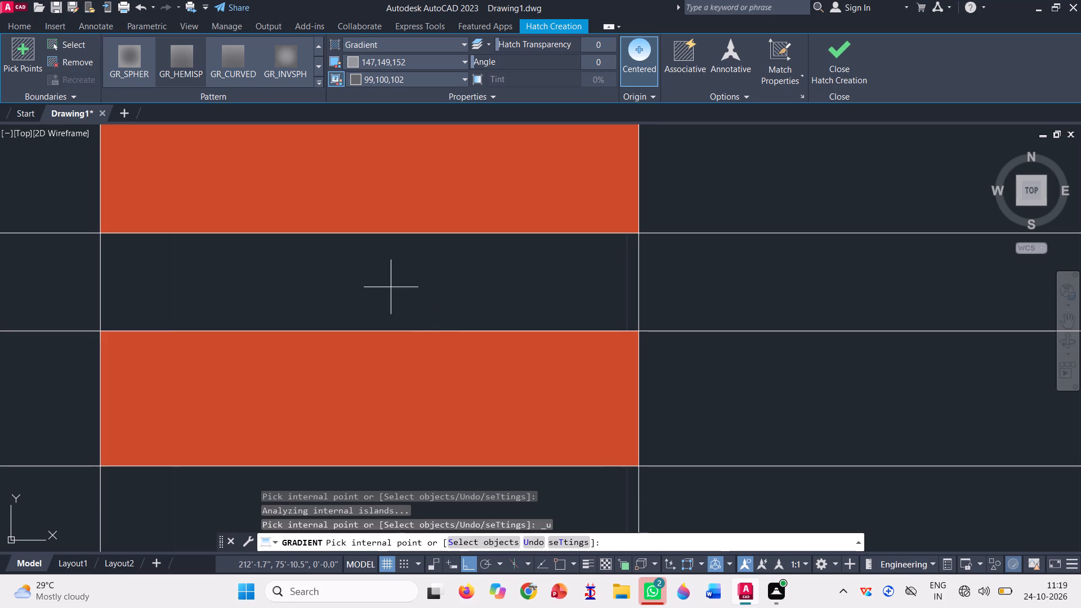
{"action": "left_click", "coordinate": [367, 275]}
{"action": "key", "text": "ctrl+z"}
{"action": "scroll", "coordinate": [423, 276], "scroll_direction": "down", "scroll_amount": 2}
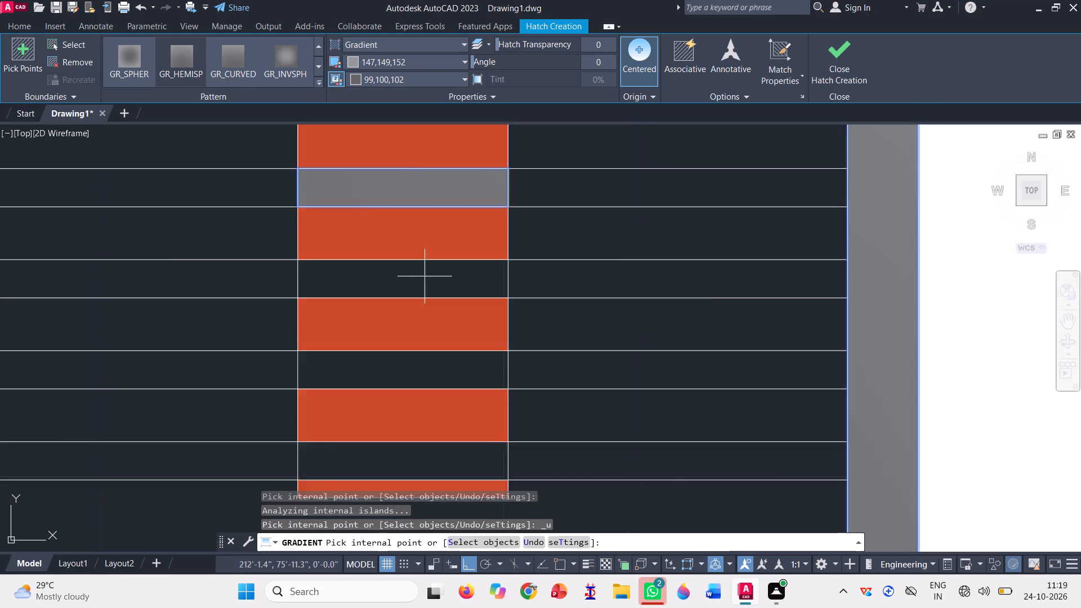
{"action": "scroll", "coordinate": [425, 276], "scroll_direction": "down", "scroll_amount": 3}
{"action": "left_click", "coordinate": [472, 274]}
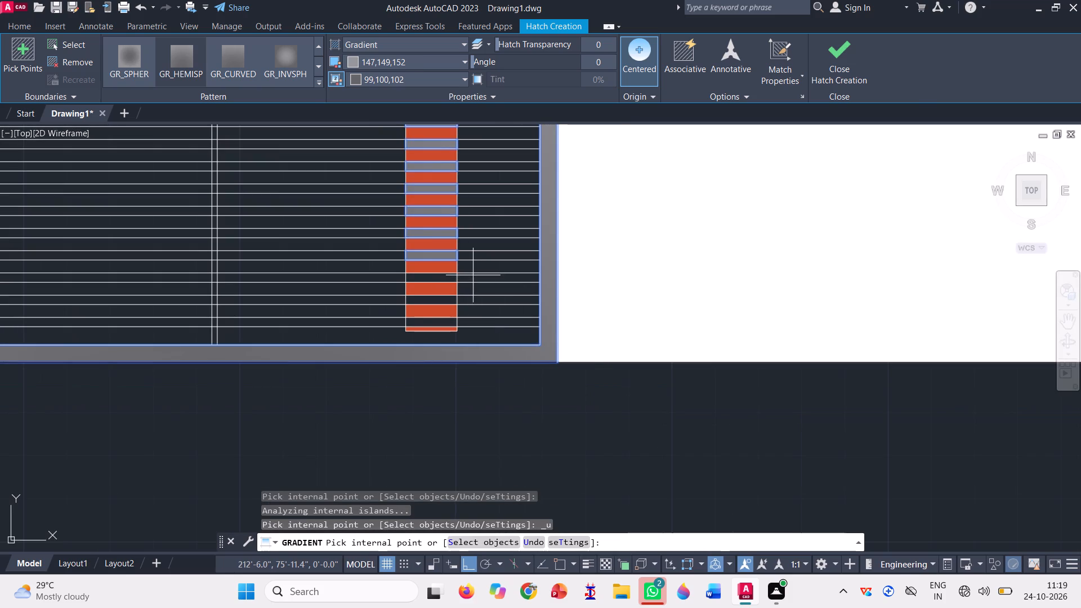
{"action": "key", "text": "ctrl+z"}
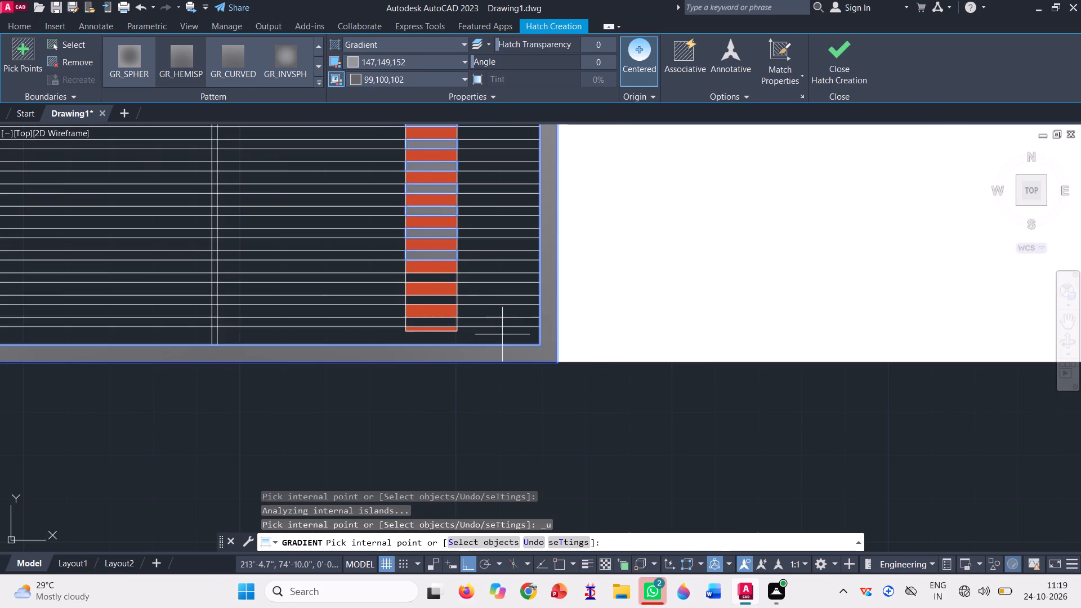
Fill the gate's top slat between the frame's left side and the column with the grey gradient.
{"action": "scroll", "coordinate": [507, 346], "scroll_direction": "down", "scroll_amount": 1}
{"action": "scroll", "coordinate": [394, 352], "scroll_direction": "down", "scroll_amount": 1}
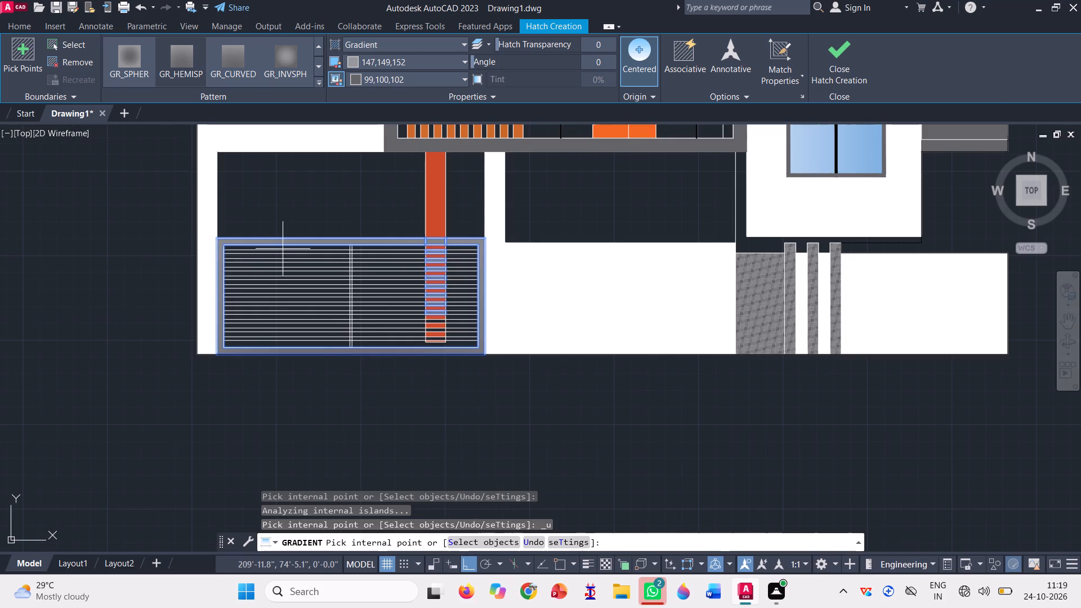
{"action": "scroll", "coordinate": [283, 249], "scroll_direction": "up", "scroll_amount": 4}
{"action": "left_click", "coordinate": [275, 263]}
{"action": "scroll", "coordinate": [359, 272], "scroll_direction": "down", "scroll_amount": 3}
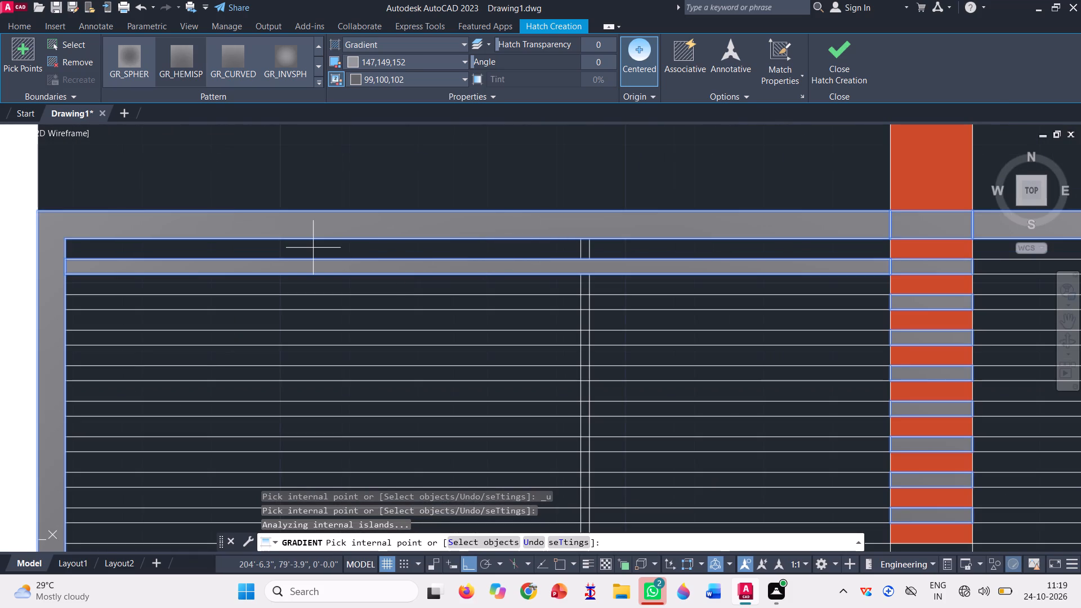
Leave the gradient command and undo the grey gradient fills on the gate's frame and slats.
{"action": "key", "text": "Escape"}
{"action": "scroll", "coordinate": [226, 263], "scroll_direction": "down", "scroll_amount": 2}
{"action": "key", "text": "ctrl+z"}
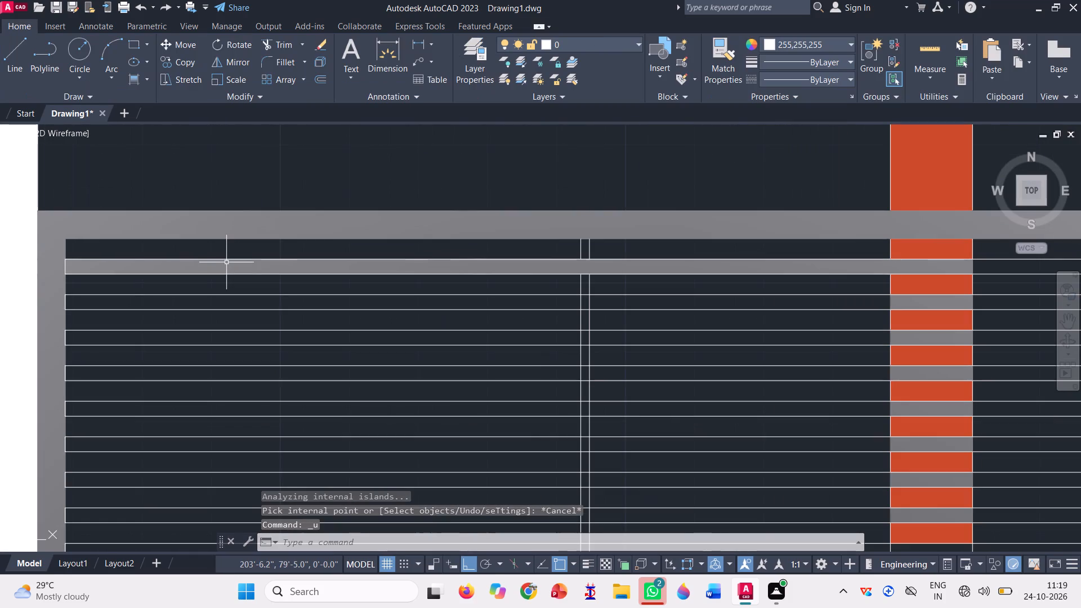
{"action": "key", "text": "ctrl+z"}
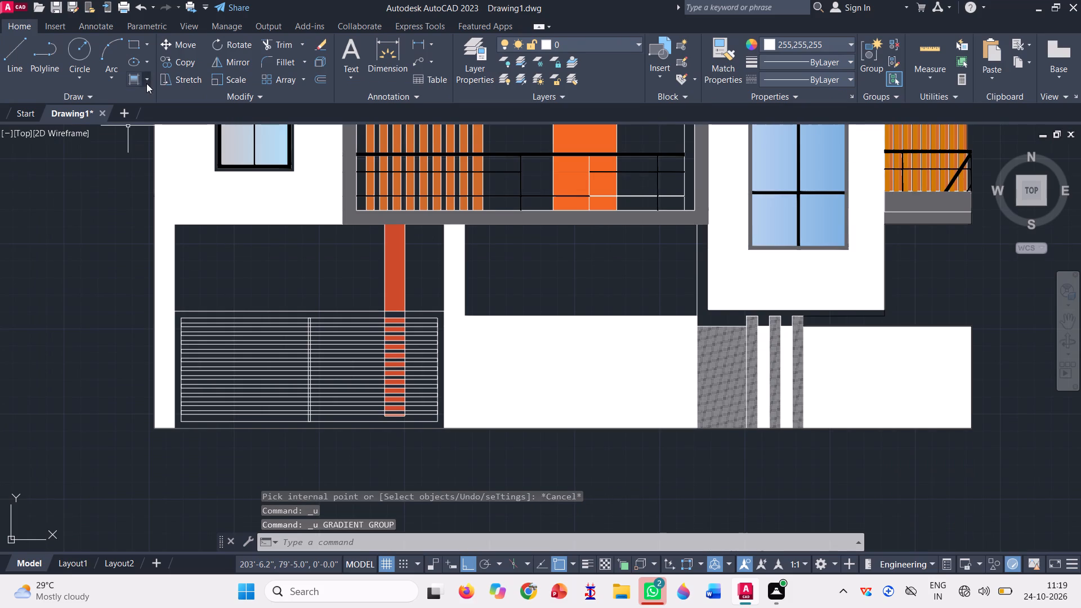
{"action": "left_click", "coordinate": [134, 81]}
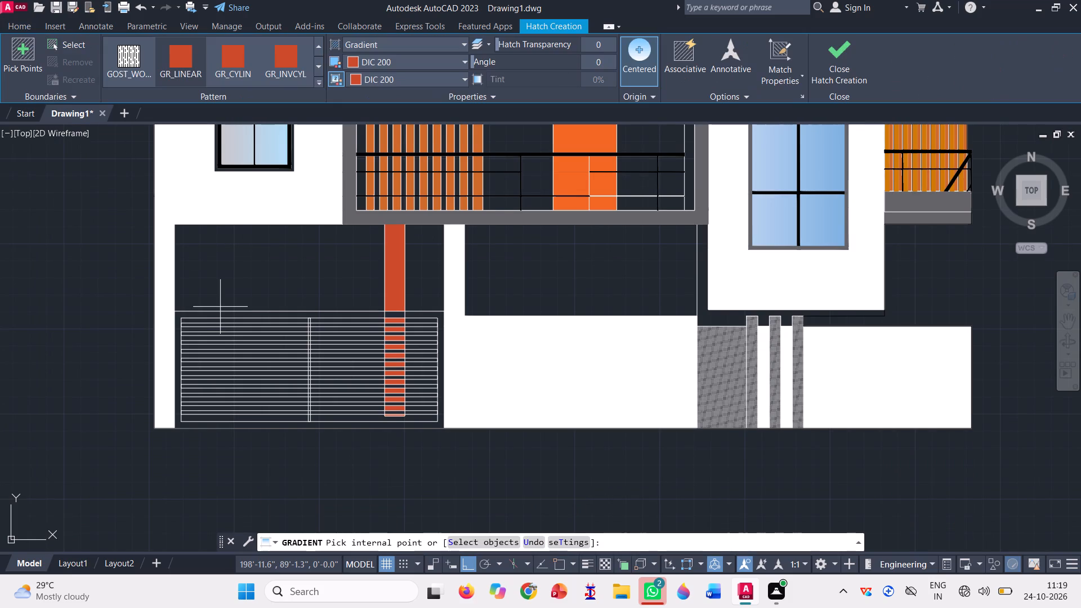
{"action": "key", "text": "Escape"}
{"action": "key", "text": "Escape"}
Copy the gate's frame and slats from the uncoloured elevation, using its lower-left corner as base point, into the empty space between the two elevations.
{"action": "scroll", "coordinate": [142, 297], "scroll_direction": "down", "scroll_amount": 2}
{"action": "scroll", "coordinate": [204, 309], "scroll_direction": "down", "scroll_amount": 1}
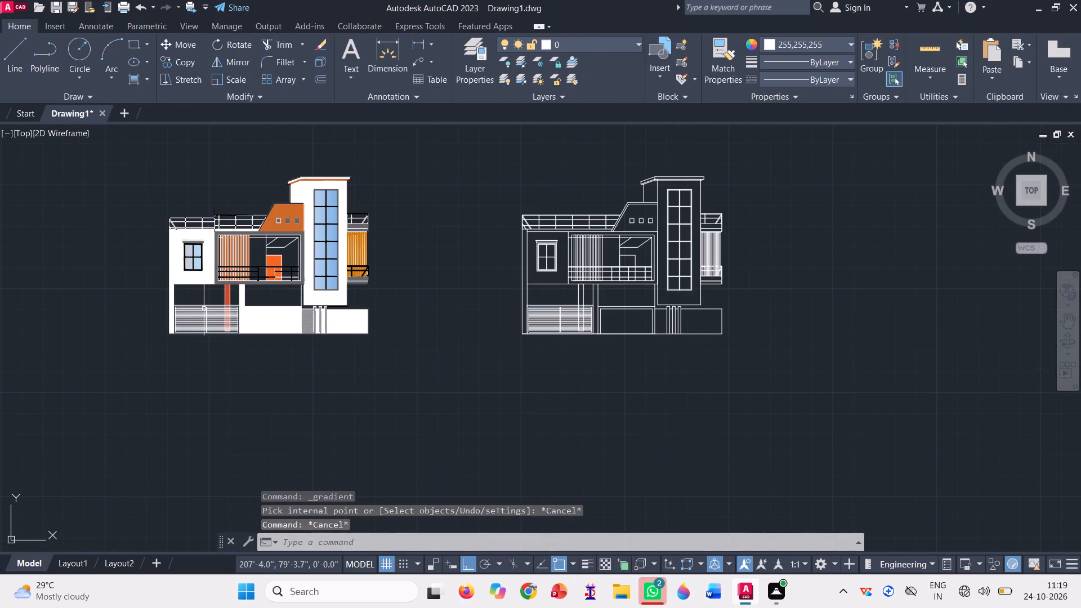
{"action": "scroll", "coordinate": [614, 315], "scroll_direction": "up", "scroll_amount": 3}
{"action": "scroll", "coordinate": [441, 366], "scroll_direction": "up", "scroll_amount": 2}
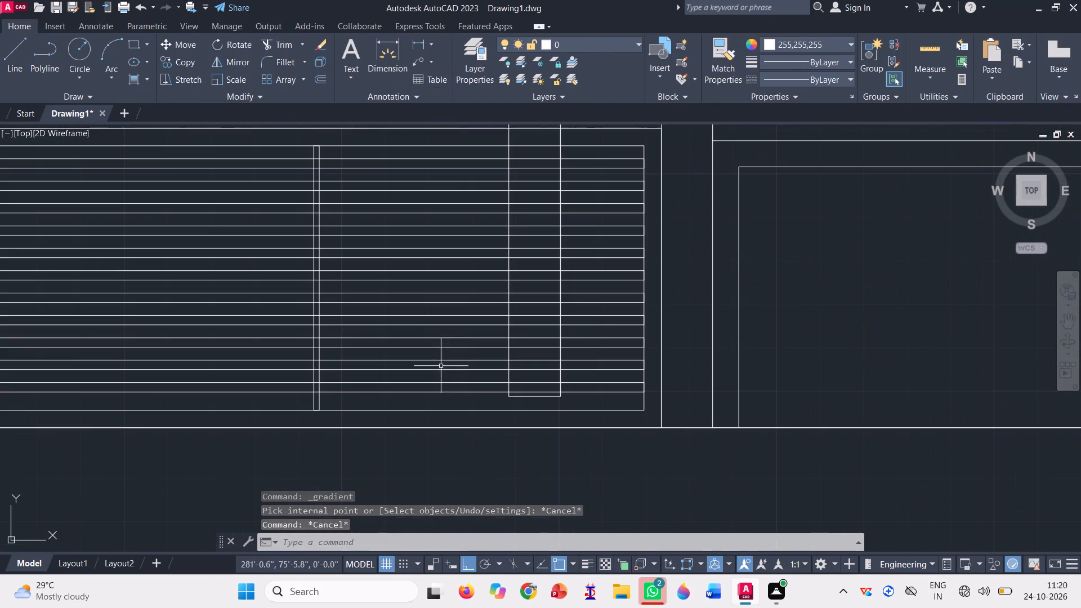
{"action": "left_click", "coordinate": [442, 396]}
{"action": "scroll", "coordinate": [228, 176], "scroll_direction": "down", "scroll_amount": 2}
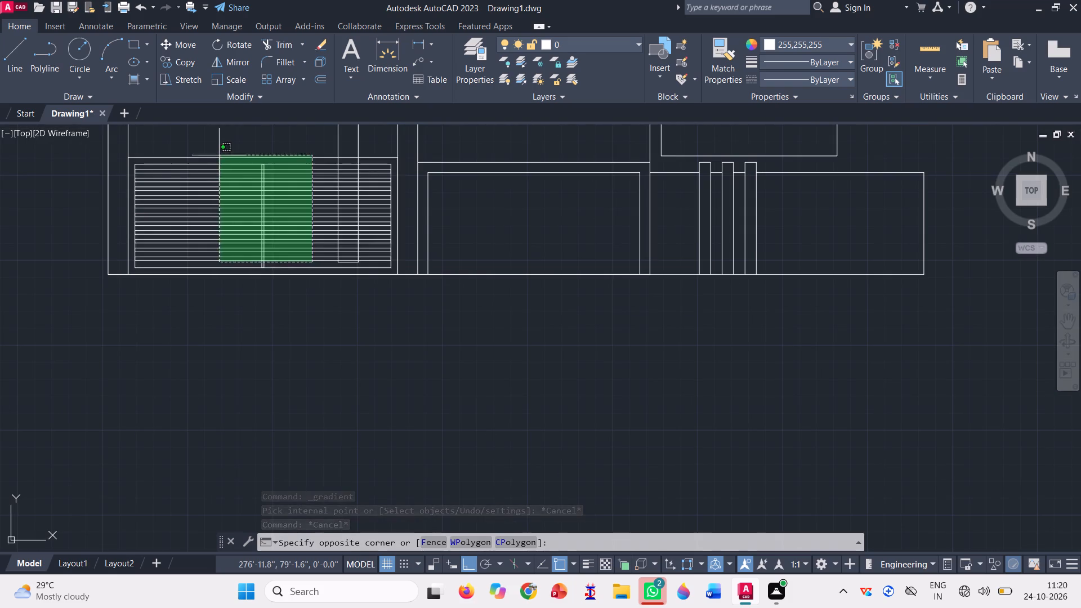
{"action": "left_click", "coordinate": [212, 144]}
{"action": "scroll", "coordinate": [160, 263], "scroll_direction": "up", "scroll_amount": 3}
{"action": "scroll", "coordinate": [335, 315], "scroll_direction": "down", "scroll_amount": 2}
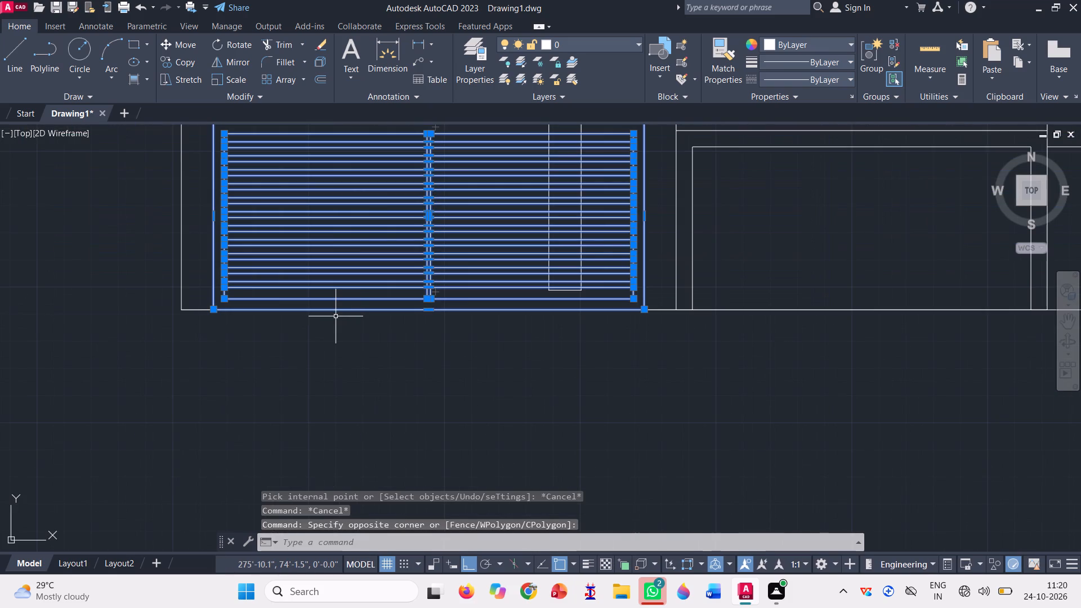
{"action": "type", "text": "co"}
{"action": "key", "text": "space"}
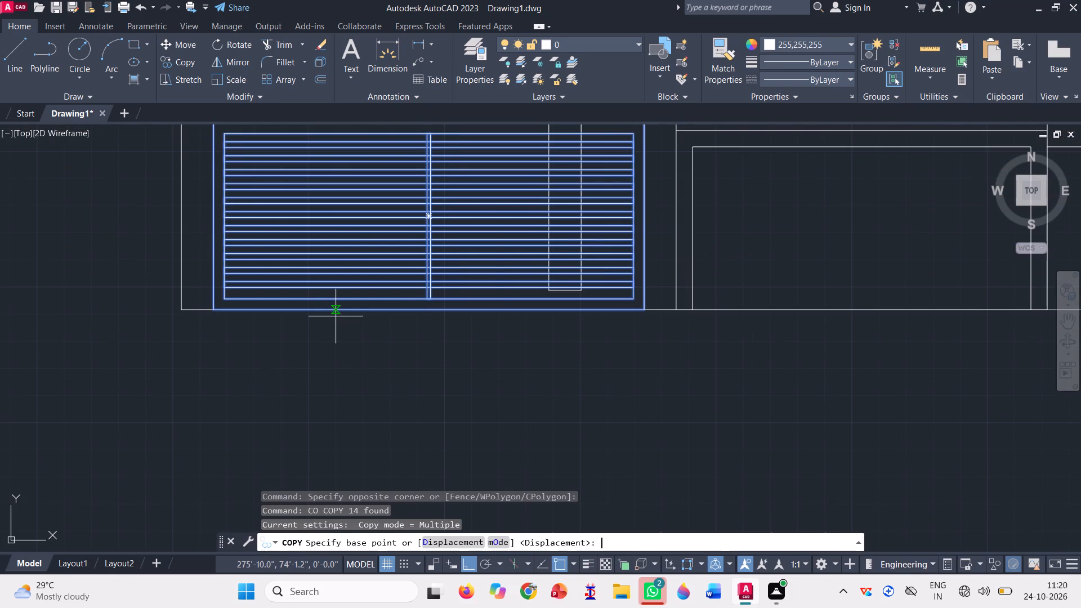
{"action": "left_click", "coordinate": [211, 311]}
{"action": "scroll", "coordinate": [493, 438], "scroll_direction": "down", "scroll_amount": 3}
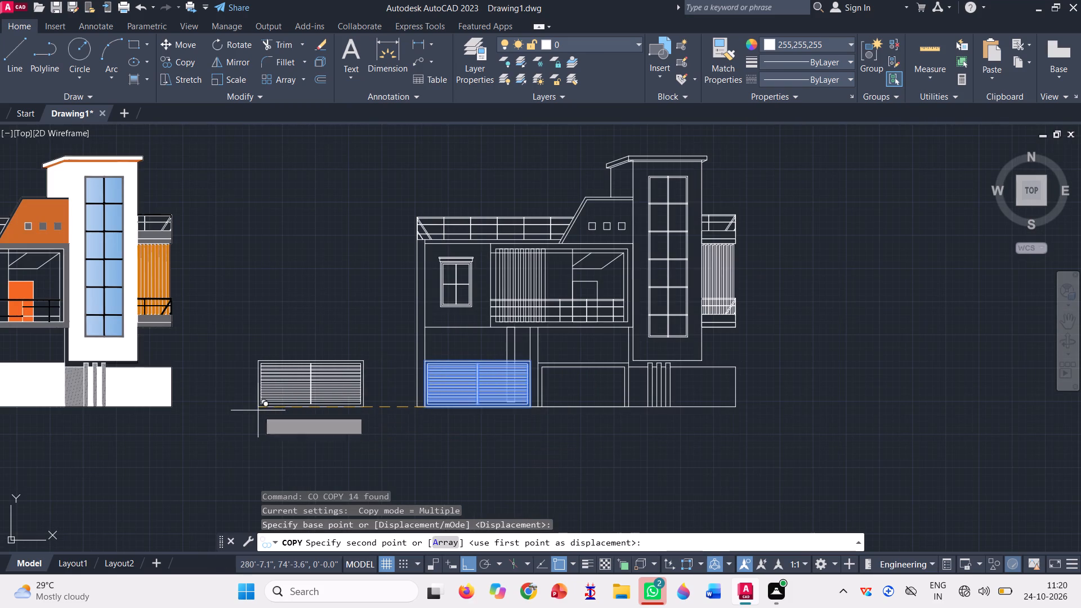
{"action": "left_click", "coordinate": [254, 409]}
{"action": "key", "text": "Escape"}
{"action": "scroll", "coordinate": [195, 381], "scroll_direction": "up", "scroll_amount": 2}
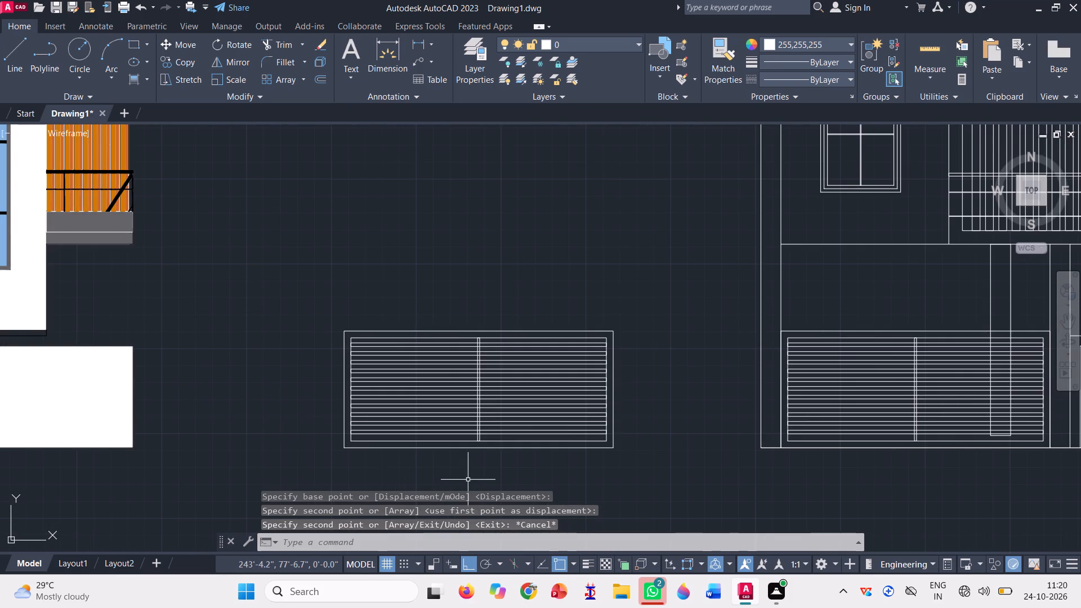
Fill the copied gate's frame and slats with a gradient of colours 147,149,152 and 99,100,102.
{"action": "left_click", "coordinate": [131, 83]}
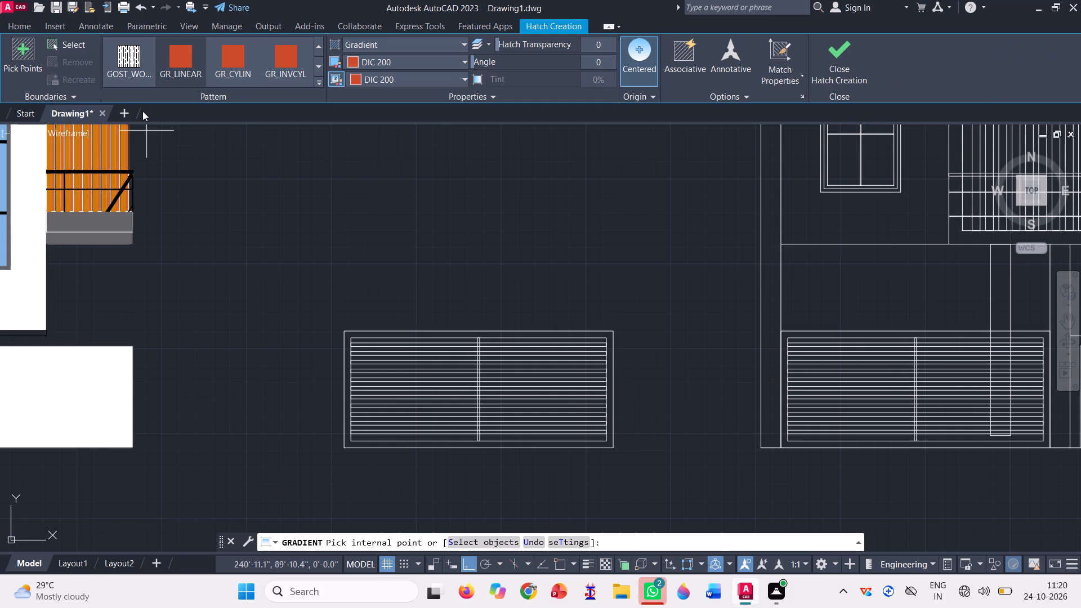
{"action": "scroll", "coordinate": [384, 336], "scroll_direction": "up", "scroll_amount": 3}
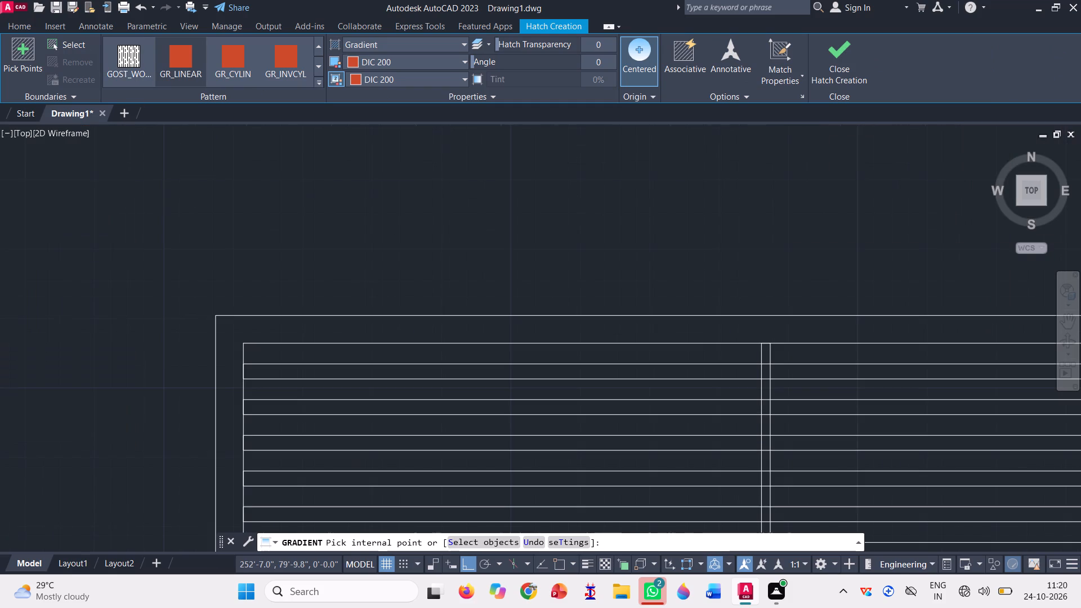
{"action": "left_click", "coordinate": [430, 61]}
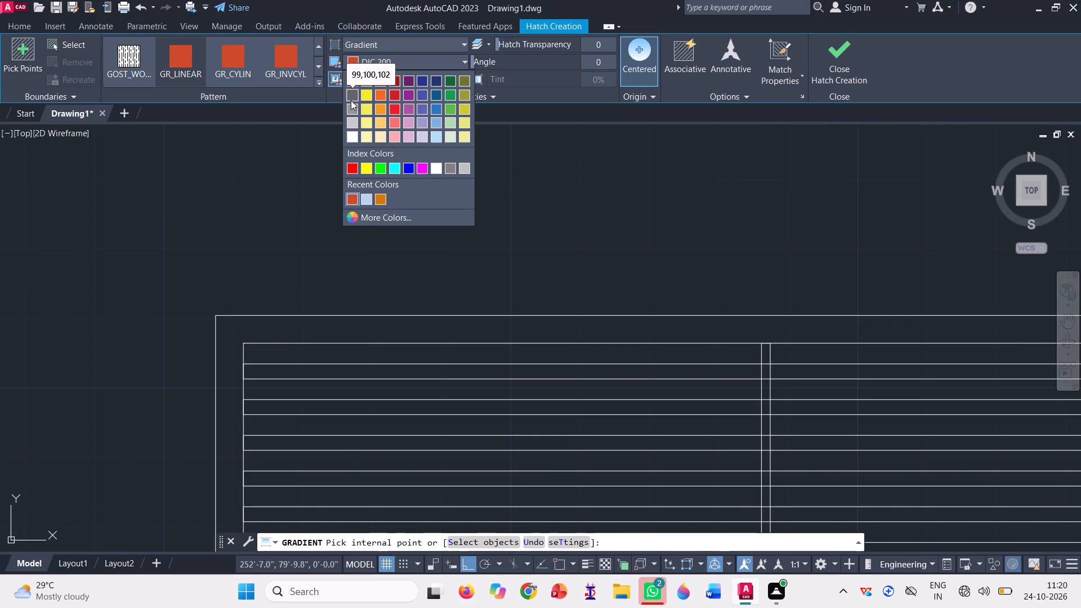
{"action": "left_click", "coordinate": [351, 105]}
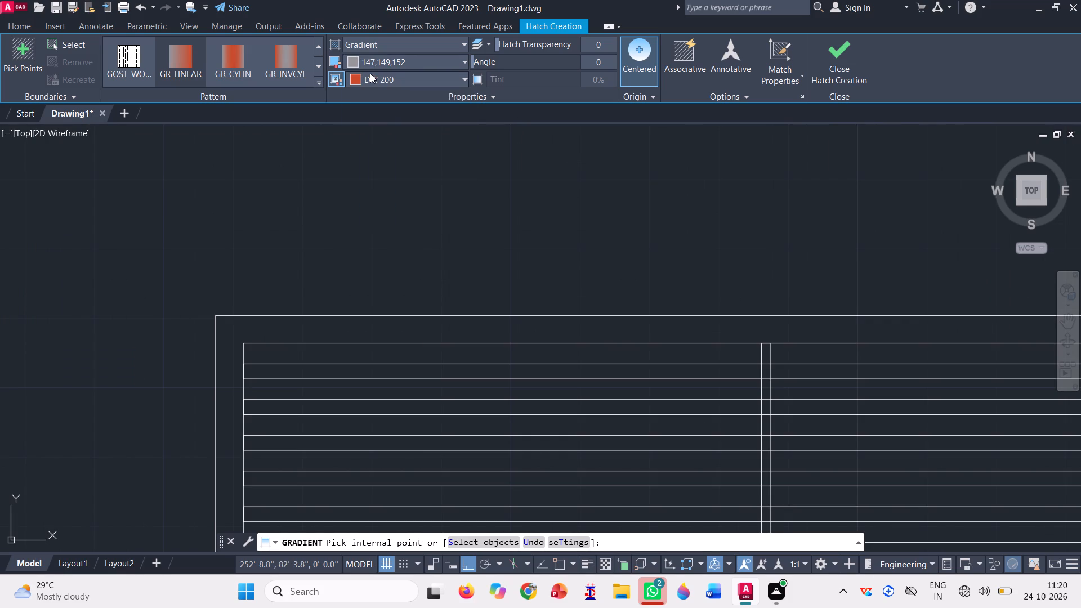
{"action": "left_click", "coordinate": [371, 83]}
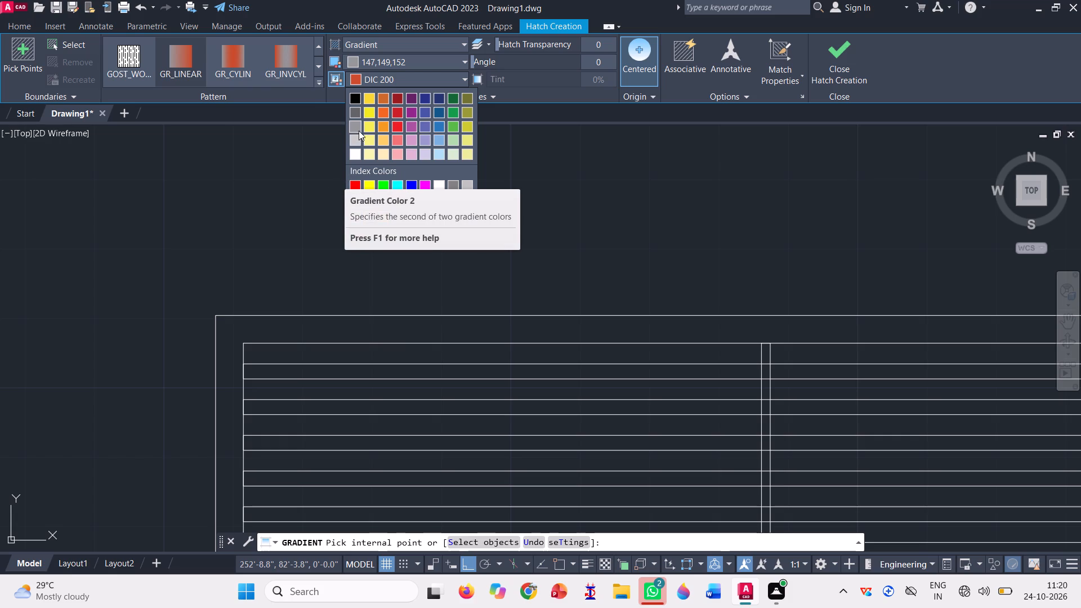
{"action": "left_click", "coordinate": [355, 114]}
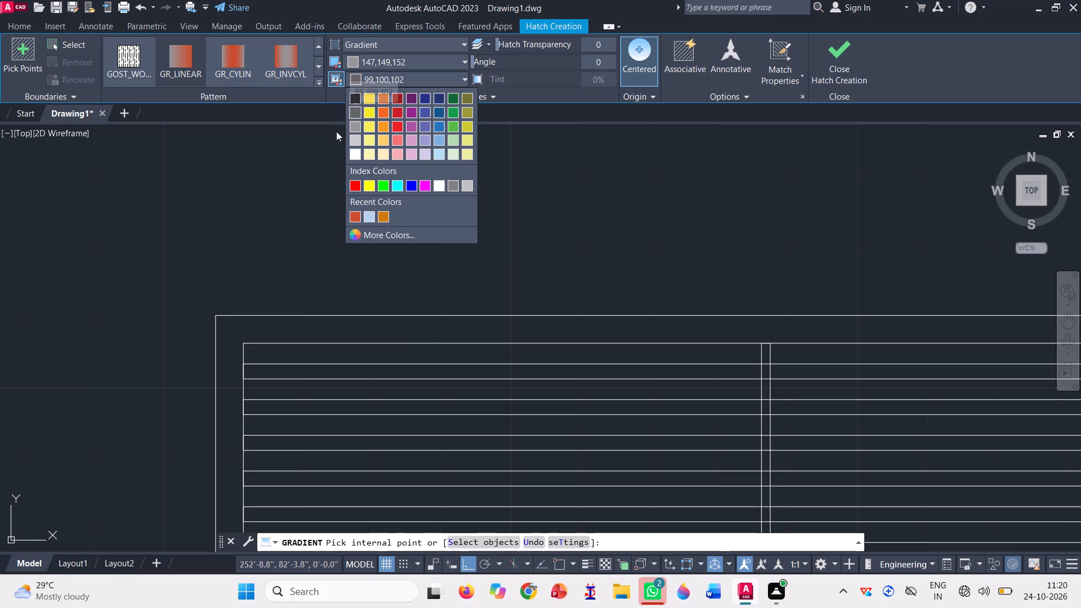
{"action": "left_click", "coordinate": [225, 344]}
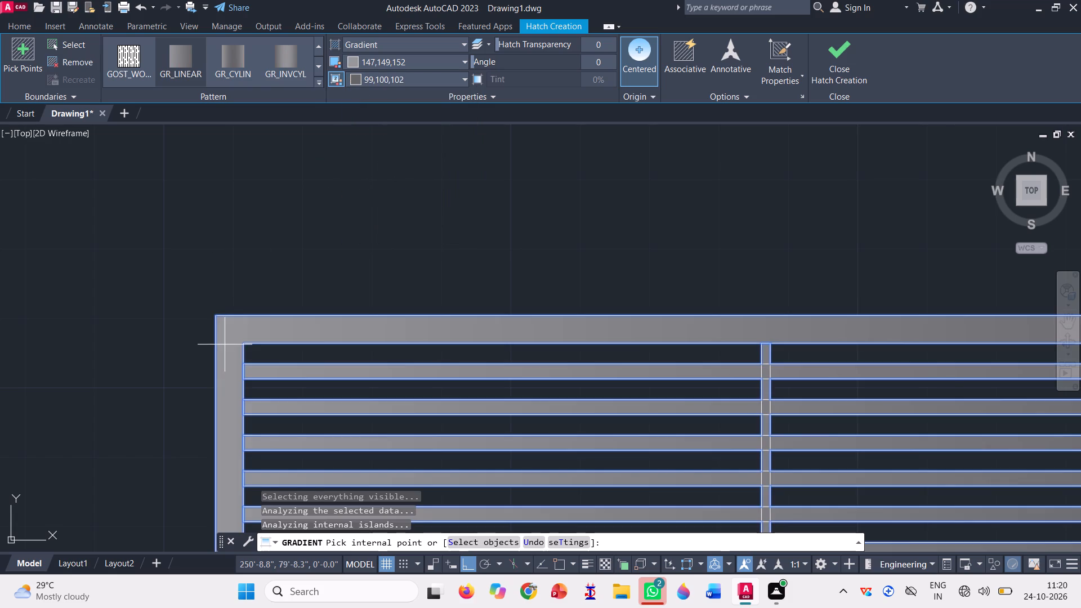
Finish the gradient and move the grey gate fill straight up, clear of the copied gate's linework.
{"action": "scroll", "coordinate": [265, 256], "scroll_direction": "down", "scroll_amount": 2}
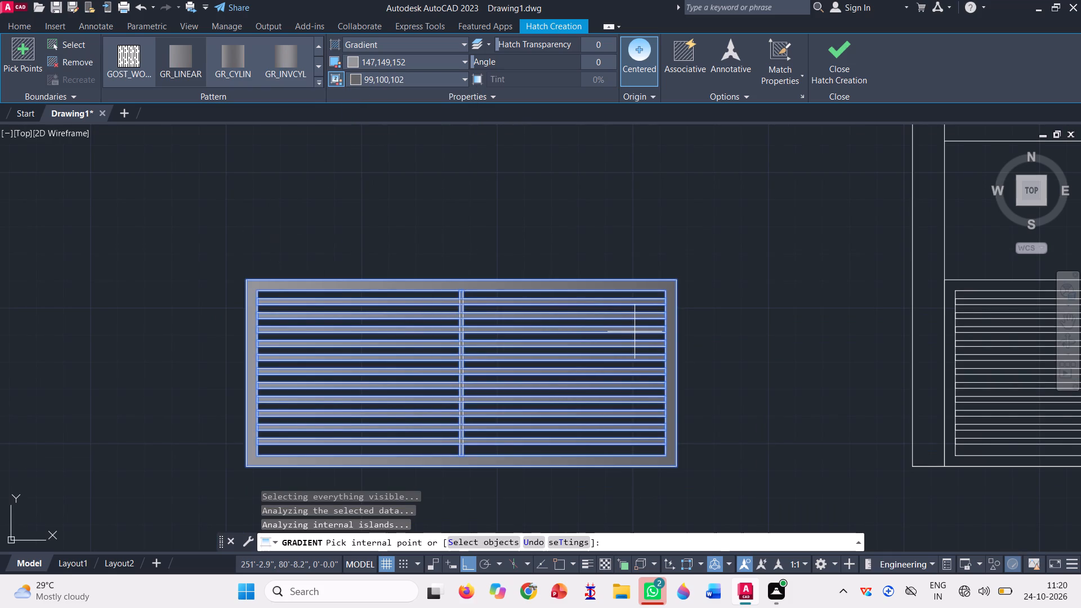
{"action": "key", "text": "Return"}
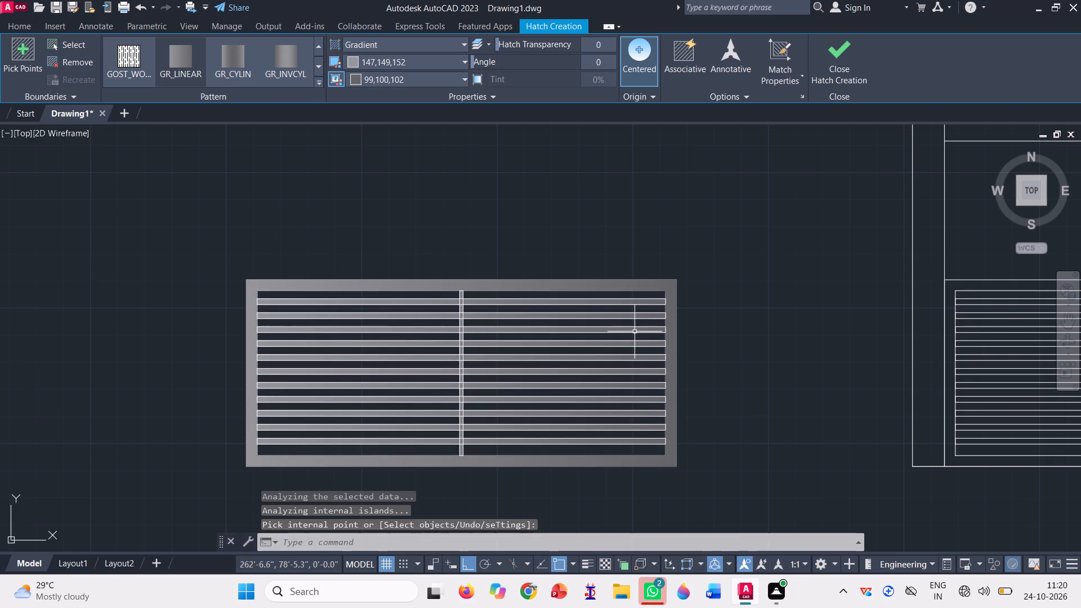
{"action": "scroll", "coordinate": [618, 329], "scroll_direction": "down", "scroll_amount": 1}
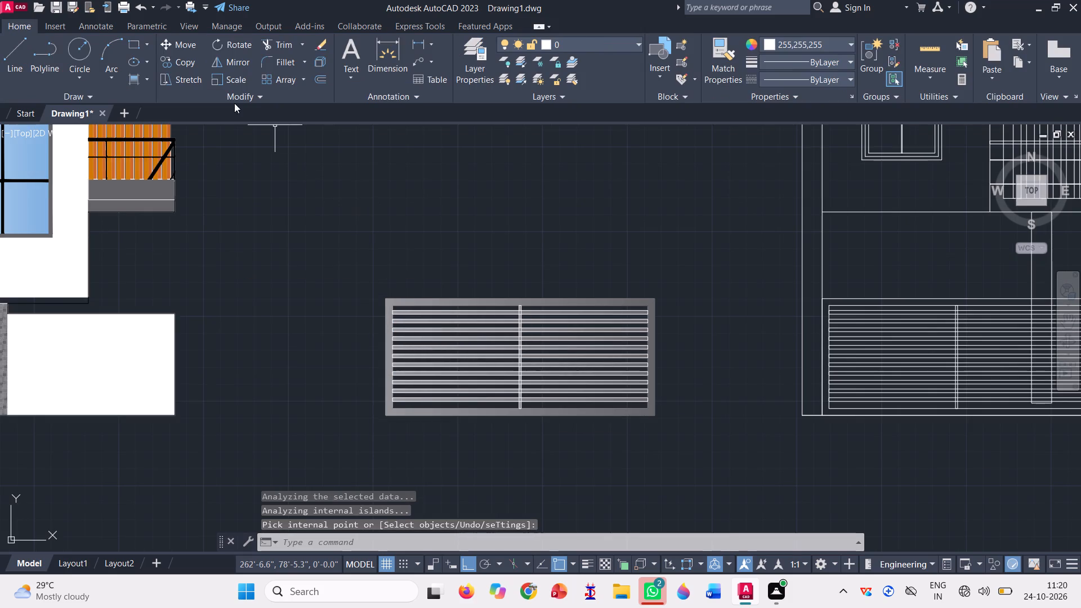
{"action": "left_click", "coordinate": [183, 49]}
{"action": "scroll", "coordinate": [419, 295], "scroll_direction": "up", "scroll_amount": 3}
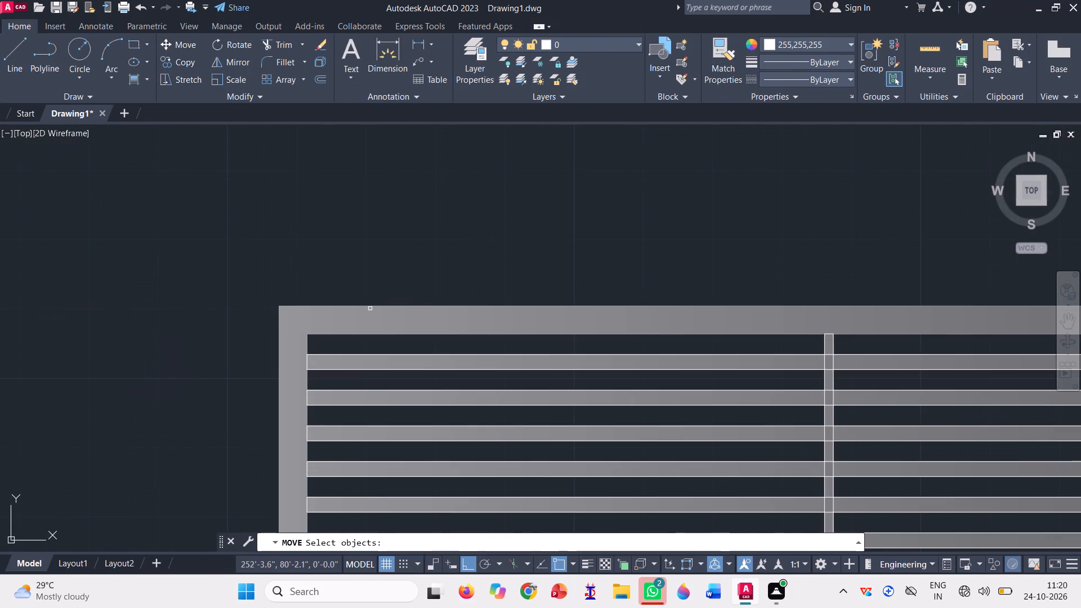
{"action": "left_click", "coordinate": [347, 318]}
{"action": "key", "text": "space"}
{"action": "left_click", "coordinate": [338, 323]}
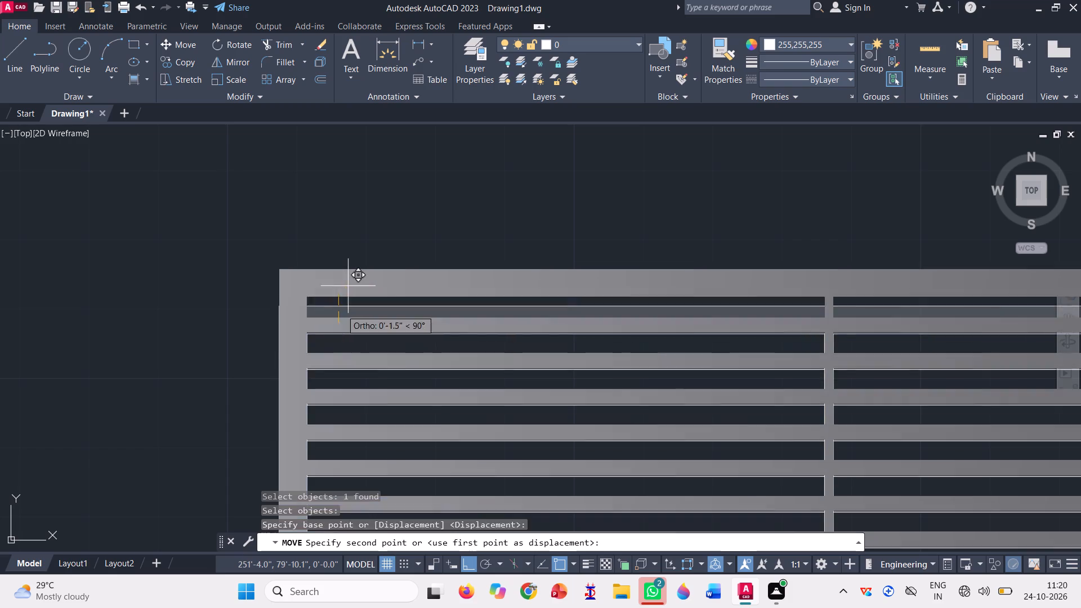
{"action": "scroll", "coordinate": [391, 308], "scroll_direction": "down", "scroll_amount": 2}
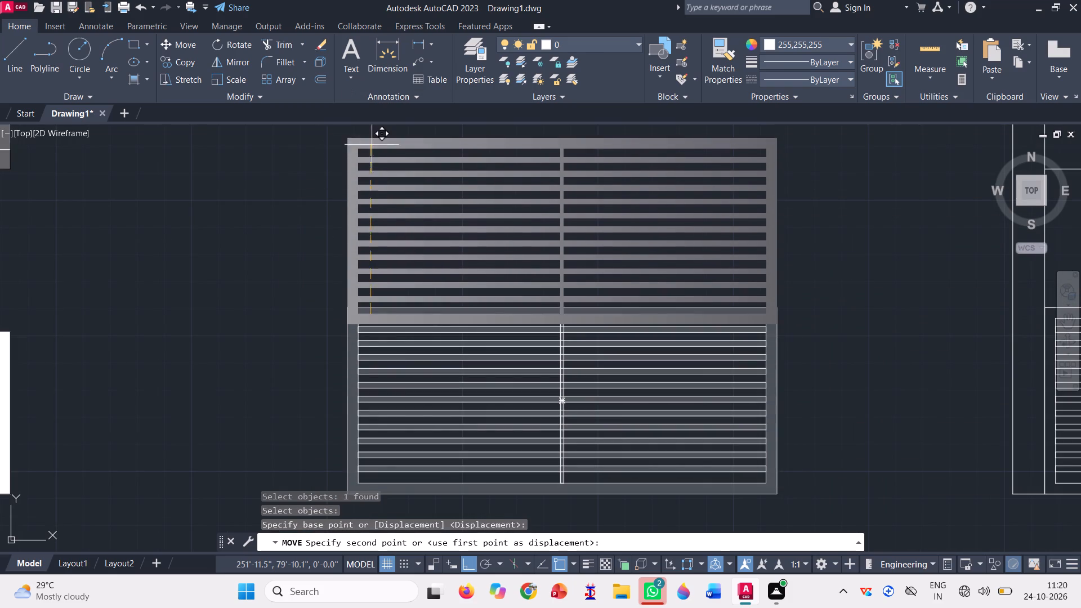
{"action": "scroll", "coordinate": [383, 320], "scroll_direction": "down", "scroll_amount": 2}
{"action": "left_click", "coordinate": [382, 185]}
{"action": "key", "text": "Escape"}
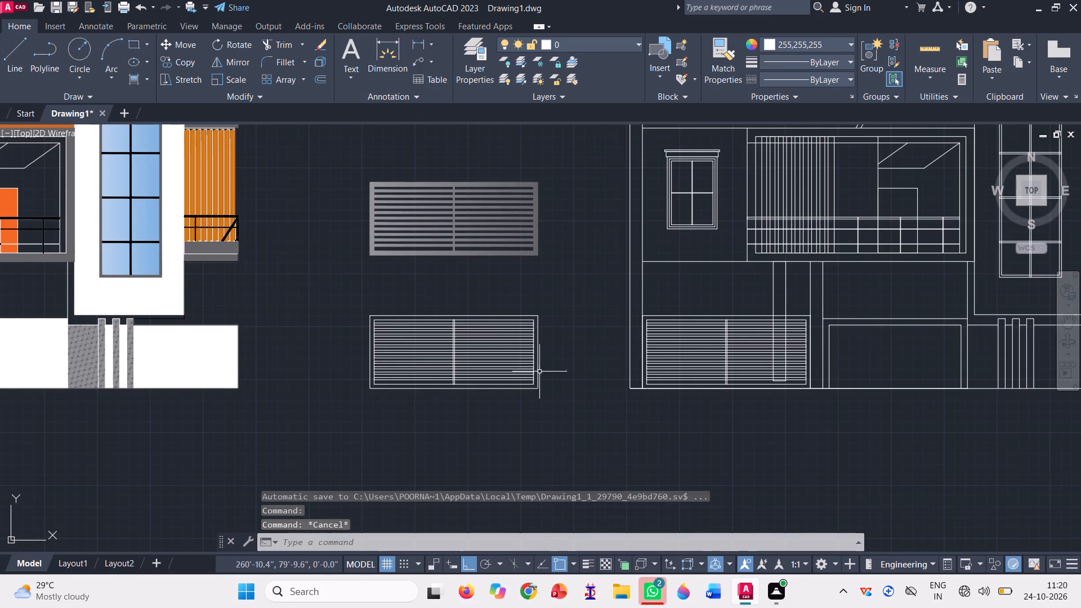
Delete the copied gate's frame and slat lines between the two elevations.
{"action": "left_click", "coordinate": [557, 403]}
{"action": "left_click", "coordinate": [344, 293]}
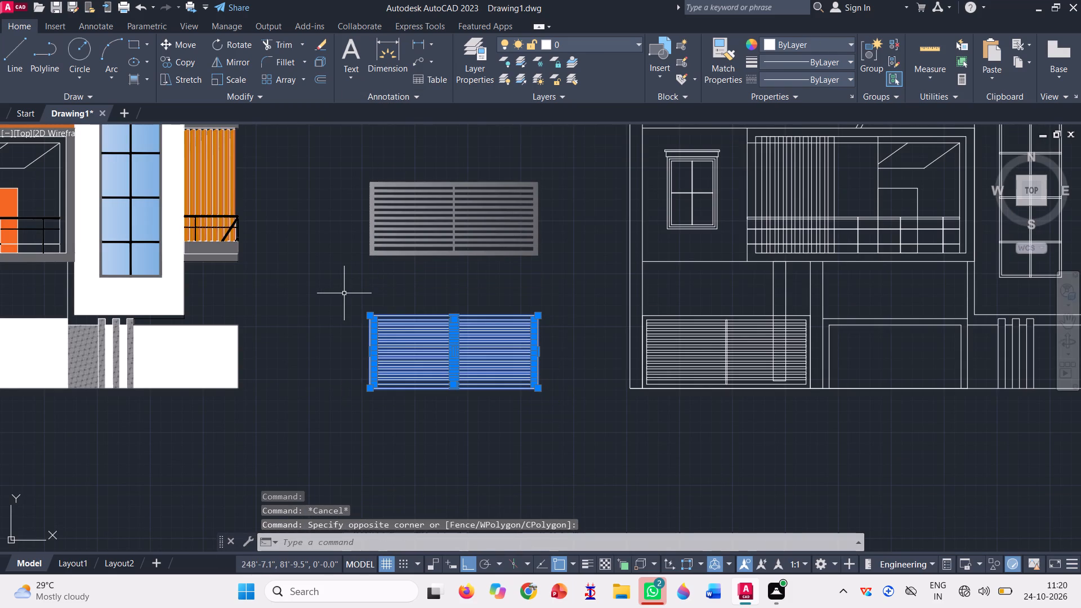
{"action": "key", "text": "Delete"}
{"action": "scroll", "coordinate": [370, 298], "scroll_direction": "down", "scroll_amount": 1}
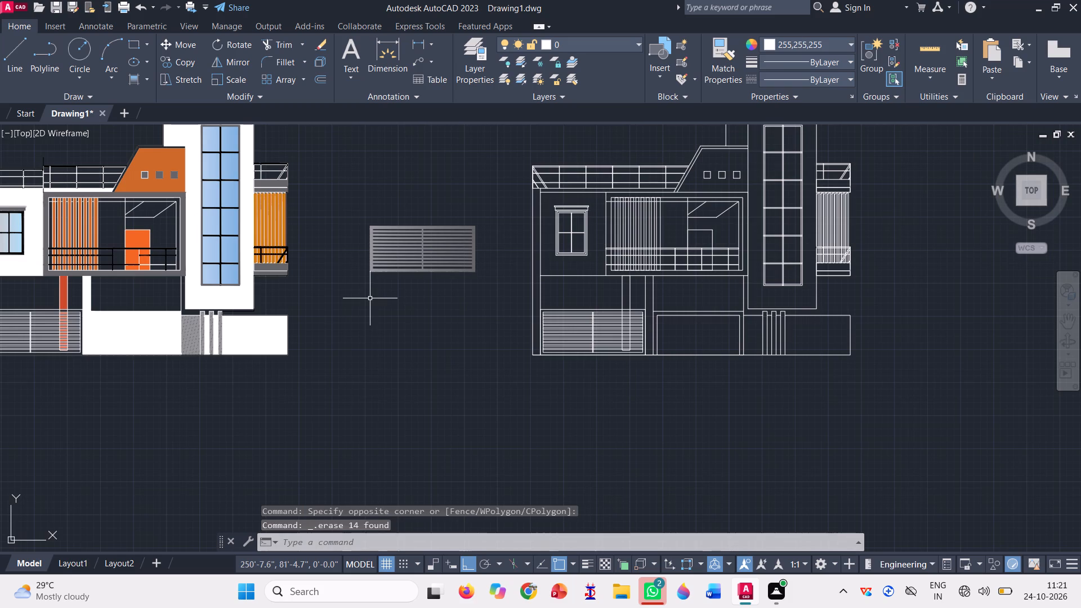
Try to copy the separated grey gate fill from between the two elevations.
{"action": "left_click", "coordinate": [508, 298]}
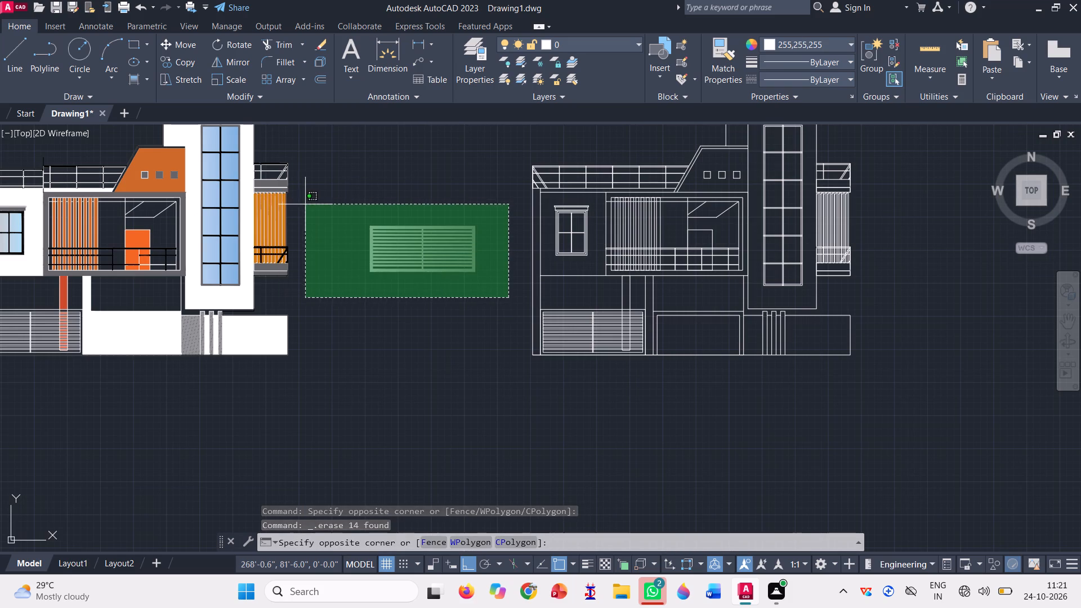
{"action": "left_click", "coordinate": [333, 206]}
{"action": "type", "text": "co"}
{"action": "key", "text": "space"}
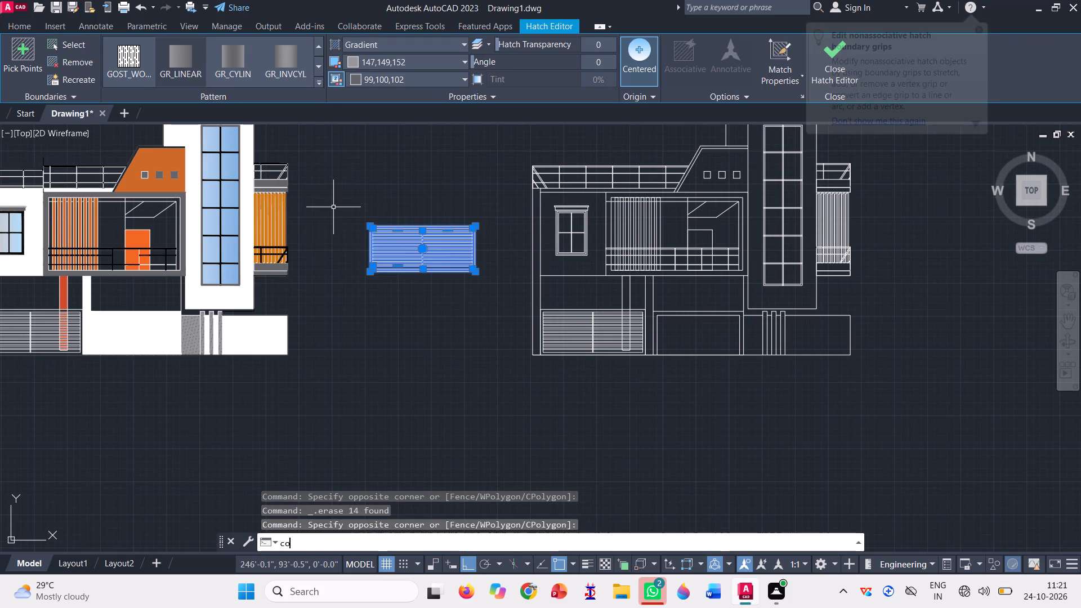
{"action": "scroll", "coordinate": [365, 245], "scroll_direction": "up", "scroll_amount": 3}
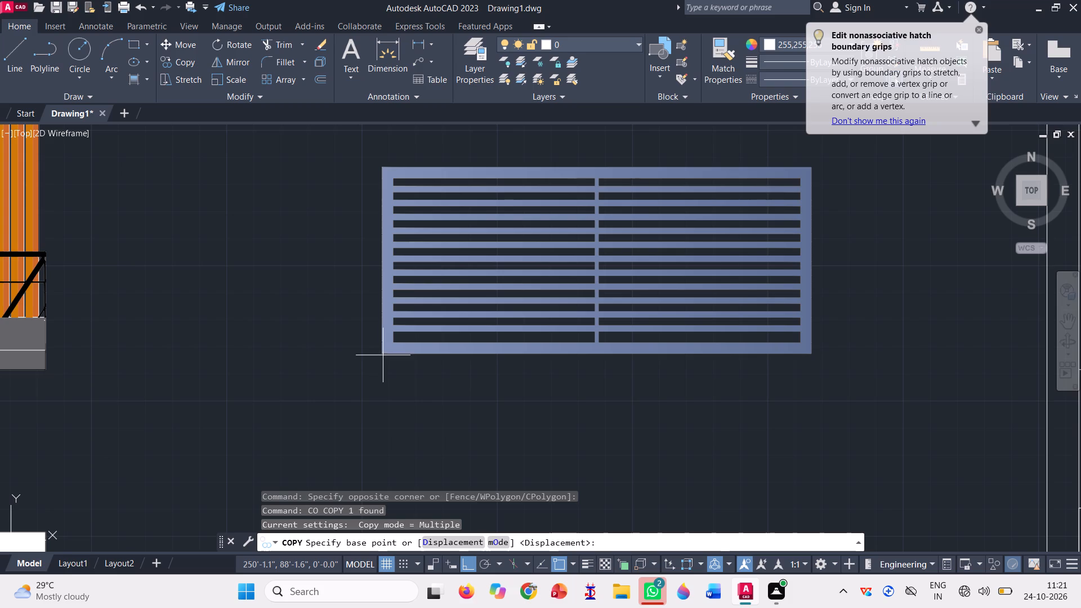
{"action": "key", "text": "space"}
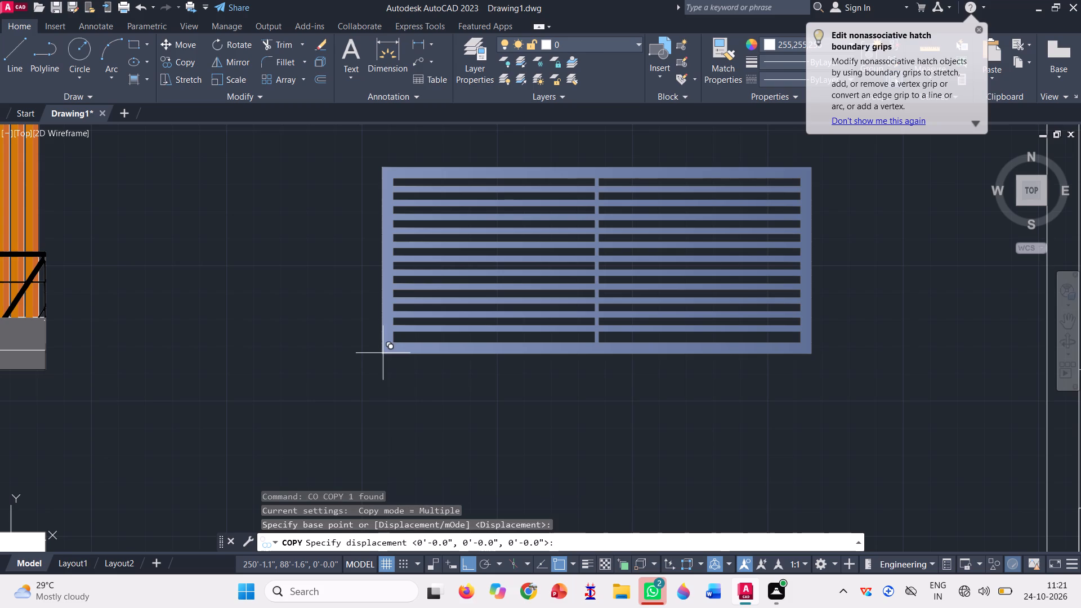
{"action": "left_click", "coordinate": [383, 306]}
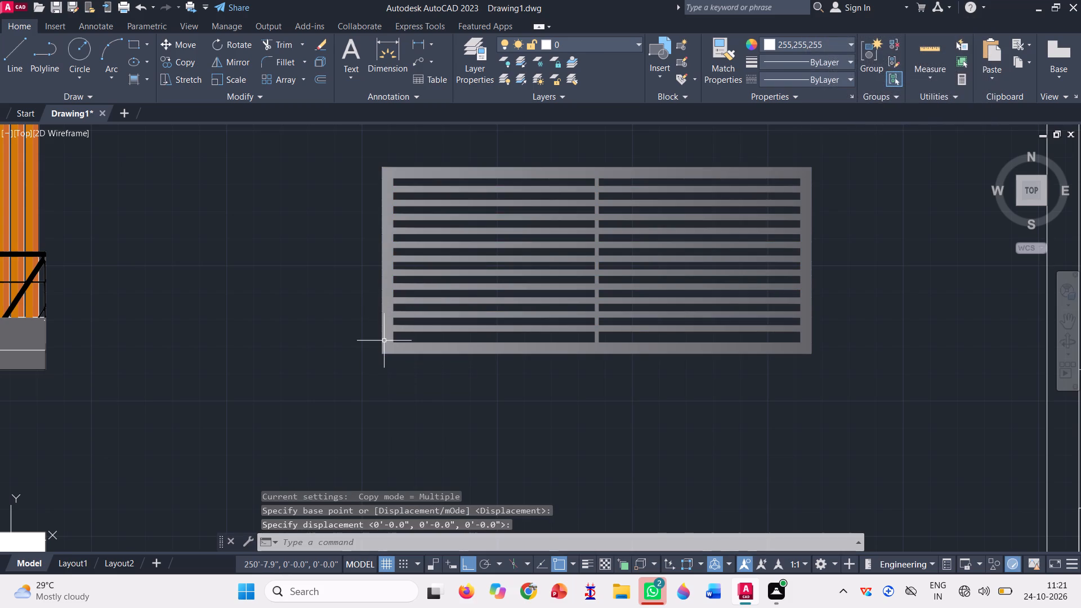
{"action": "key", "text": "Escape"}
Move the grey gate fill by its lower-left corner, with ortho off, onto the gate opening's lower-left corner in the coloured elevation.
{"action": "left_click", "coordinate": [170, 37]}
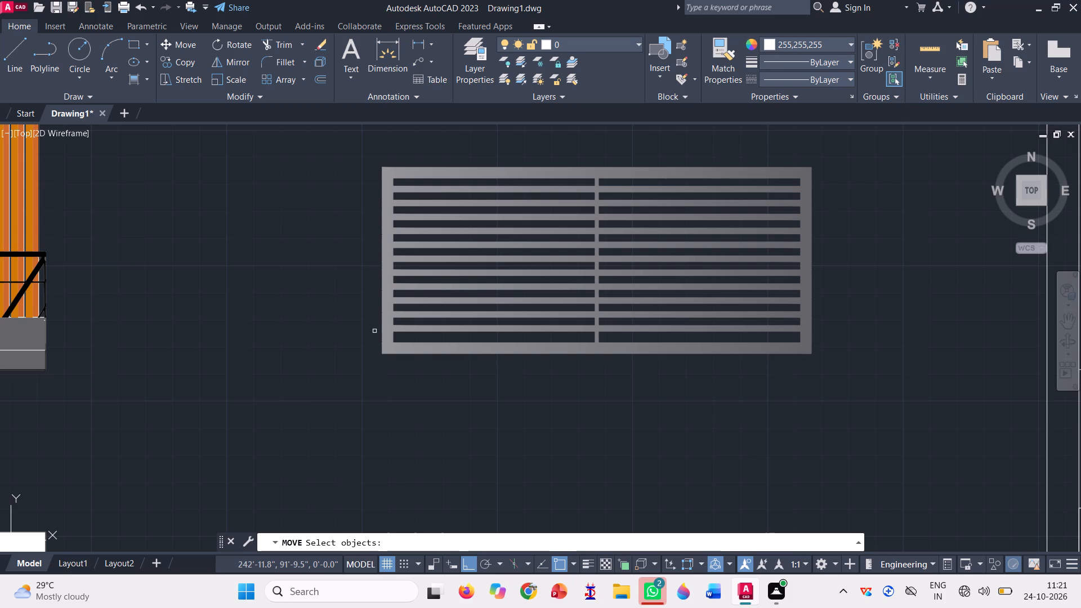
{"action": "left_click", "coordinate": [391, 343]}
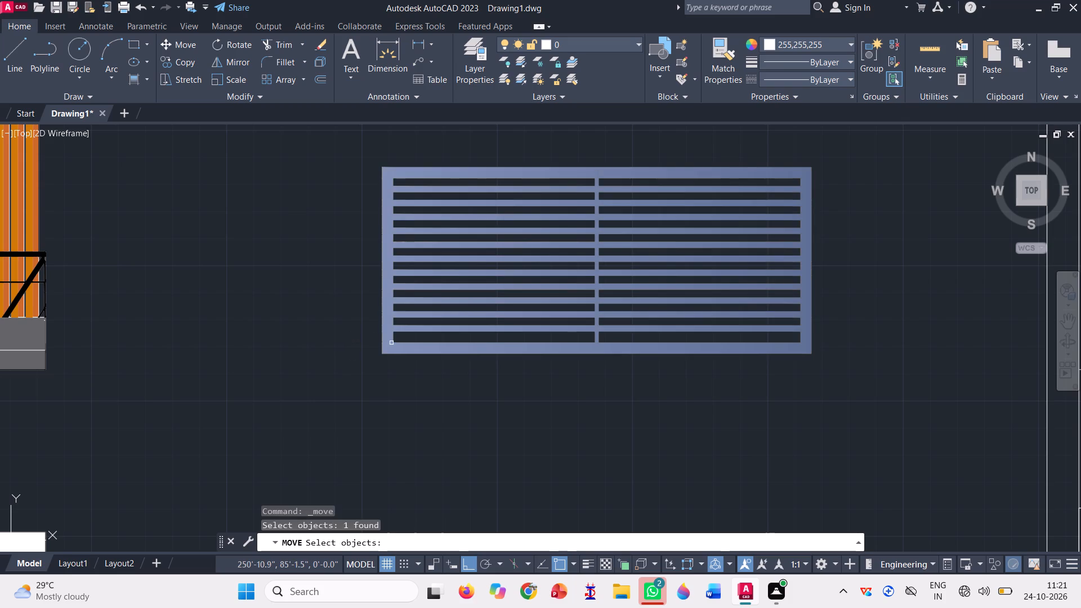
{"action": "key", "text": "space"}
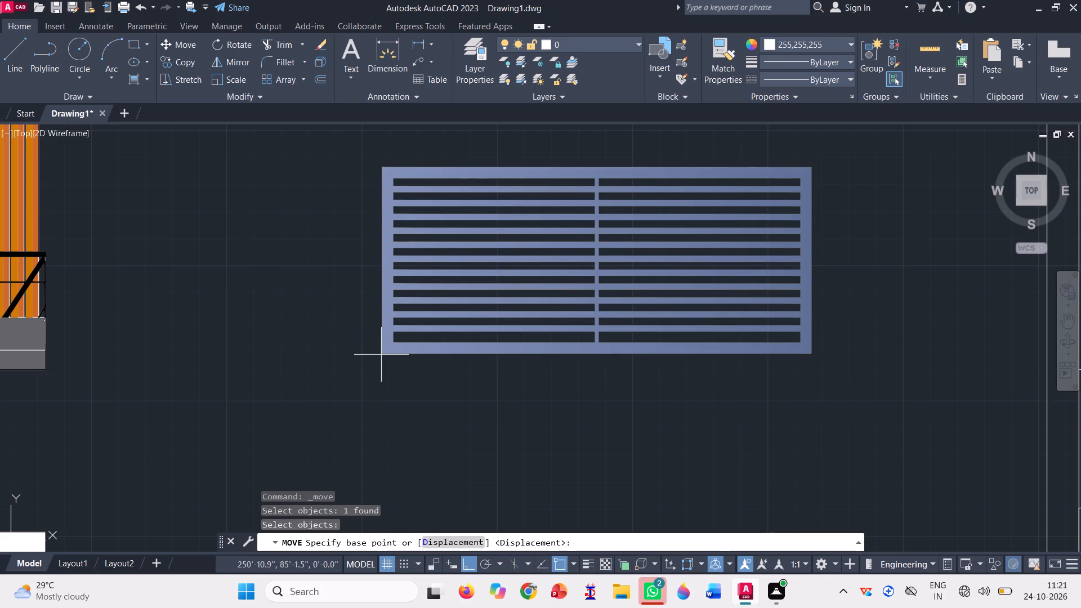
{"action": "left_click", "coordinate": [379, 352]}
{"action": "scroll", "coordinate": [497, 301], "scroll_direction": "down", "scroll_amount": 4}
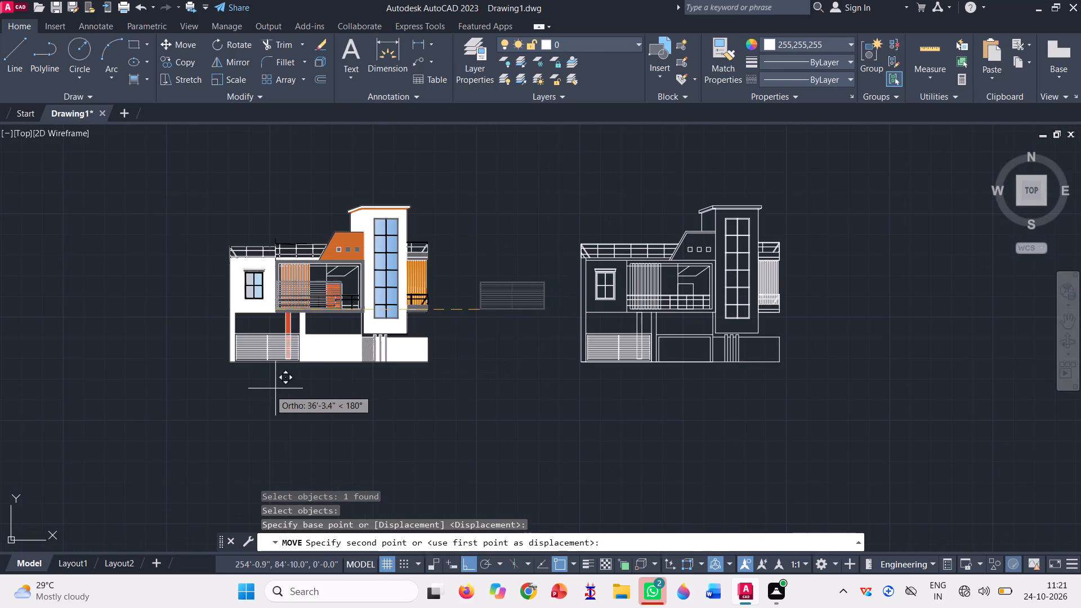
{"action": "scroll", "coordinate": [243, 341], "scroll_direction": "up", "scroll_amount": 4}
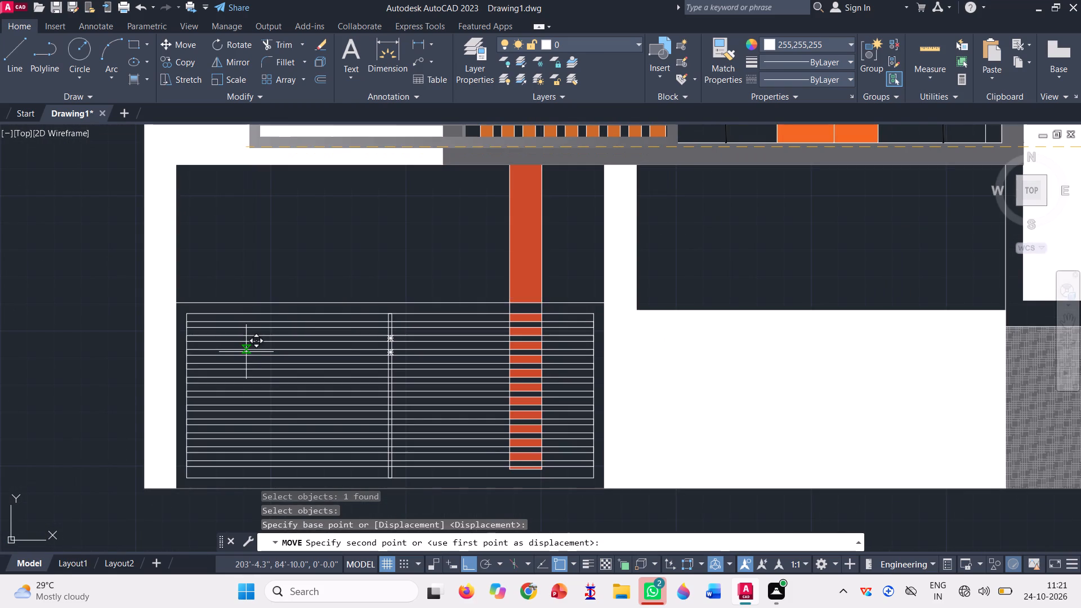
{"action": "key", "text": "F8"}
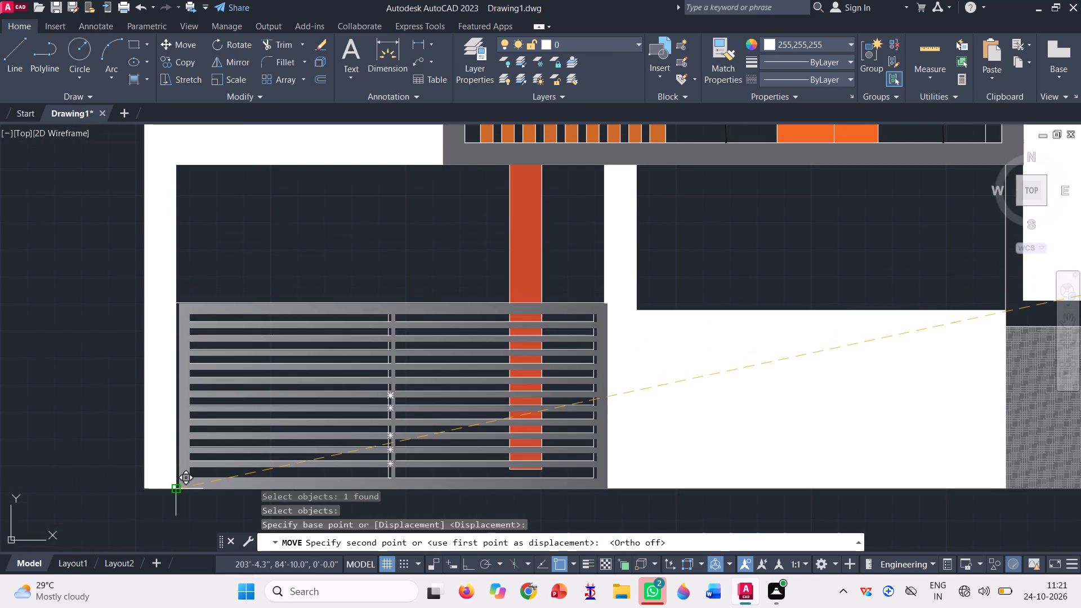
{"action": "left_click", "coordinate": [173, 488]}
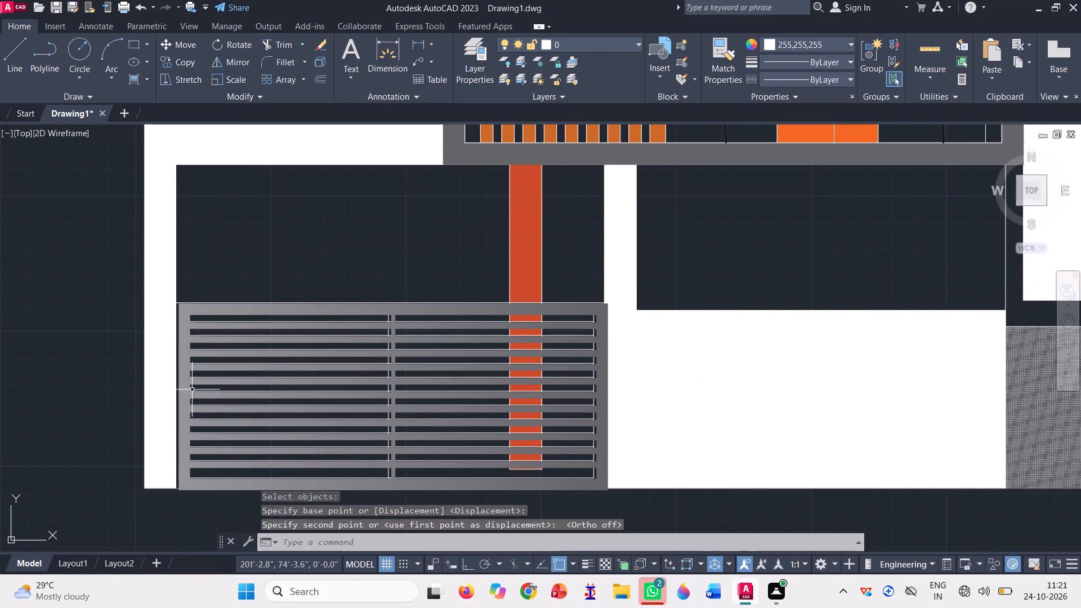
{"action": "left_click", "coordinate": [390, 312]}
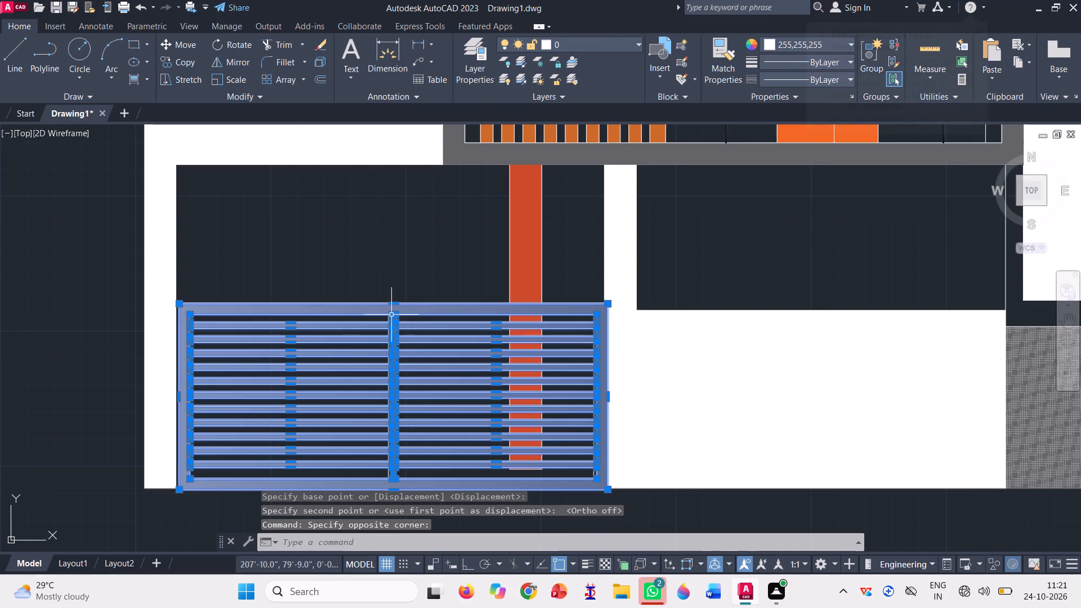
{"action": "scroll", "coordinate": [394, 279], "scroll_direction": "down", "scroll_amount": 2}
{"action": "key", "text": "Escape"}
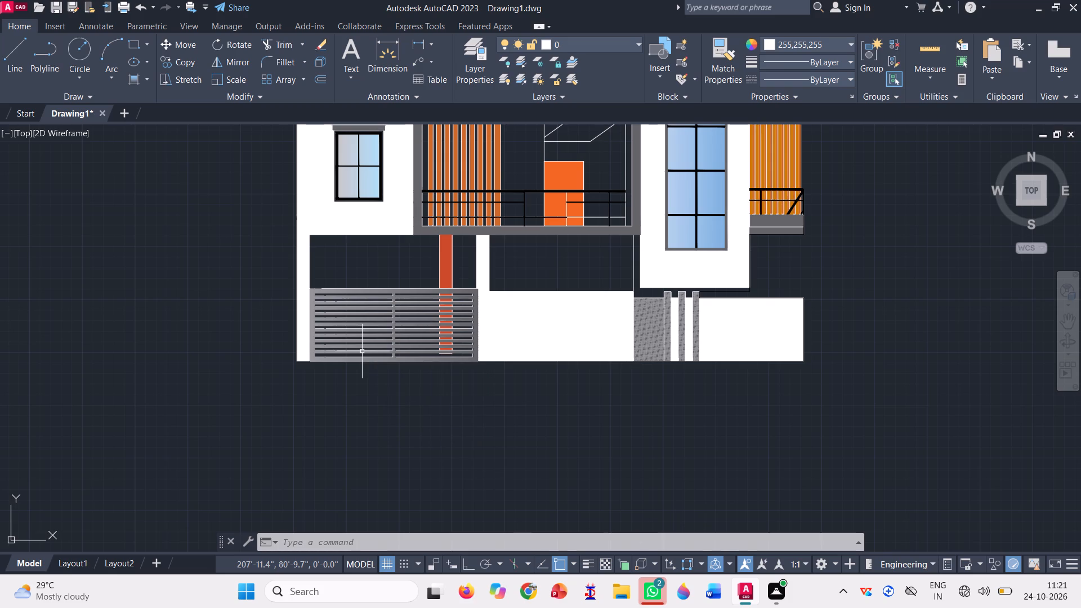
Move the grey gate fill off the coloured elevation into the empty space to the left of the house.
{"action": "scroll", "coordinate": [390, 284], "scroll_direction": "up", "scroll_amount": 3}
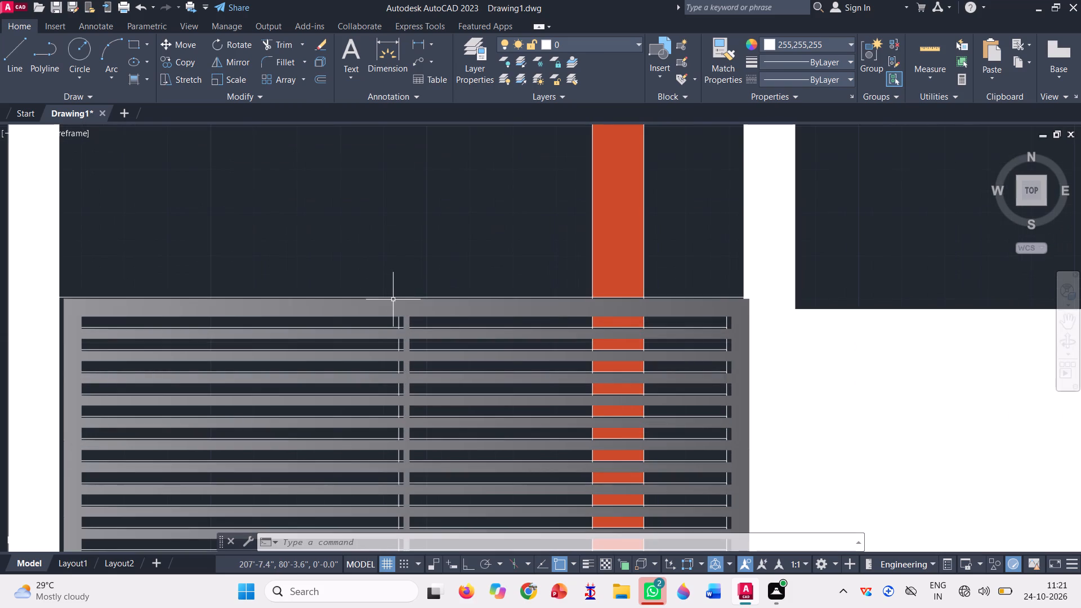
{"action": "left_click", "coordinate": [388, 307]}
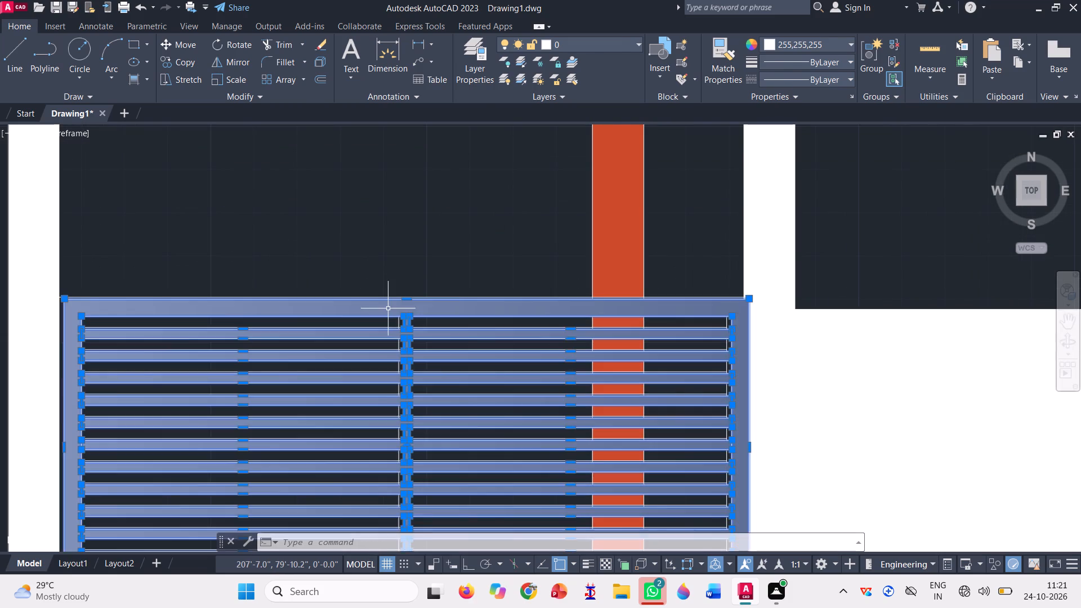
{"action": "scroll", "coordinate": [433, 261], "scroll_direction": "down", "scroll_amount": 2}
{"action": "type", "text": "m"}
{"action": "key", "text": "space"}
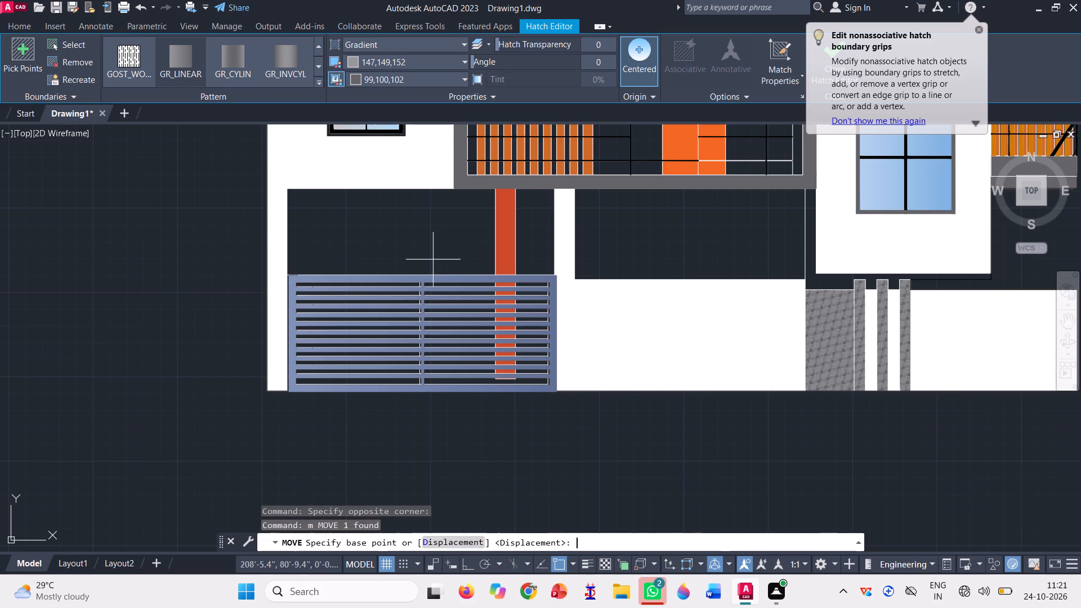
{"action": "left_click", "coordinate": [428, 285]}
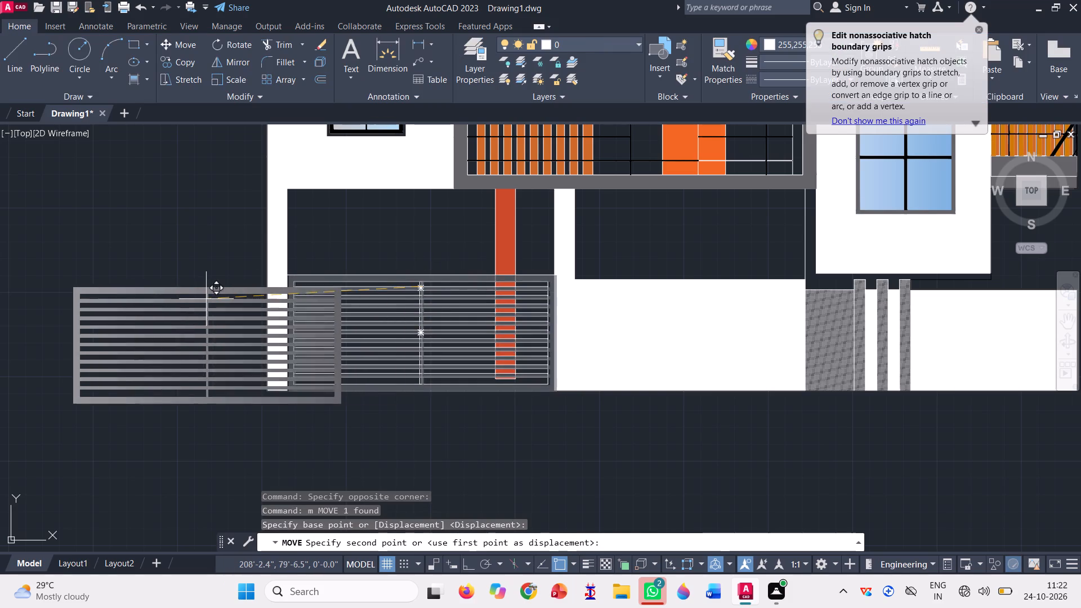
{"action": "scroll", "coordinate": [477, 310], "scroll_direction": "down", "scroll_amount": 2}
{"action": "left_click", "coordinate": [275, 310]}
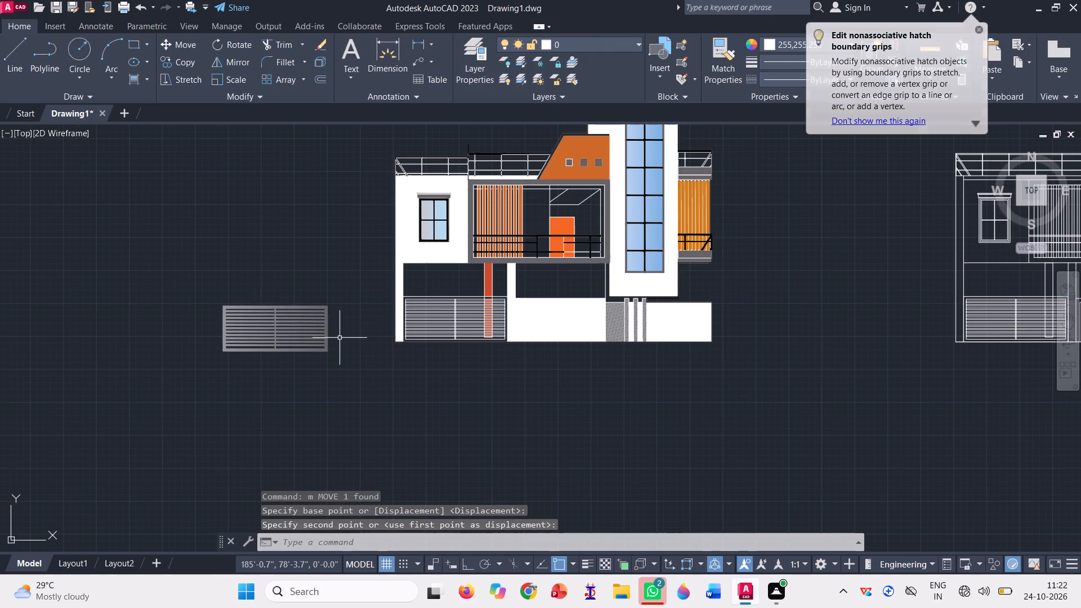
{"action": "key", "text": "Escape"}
Move the grey gate fill by its lower-right corner onto the gate opening's lower-right corner in the coloured elevation.
{"action": "left_click", "coordinate": [333, 360]}
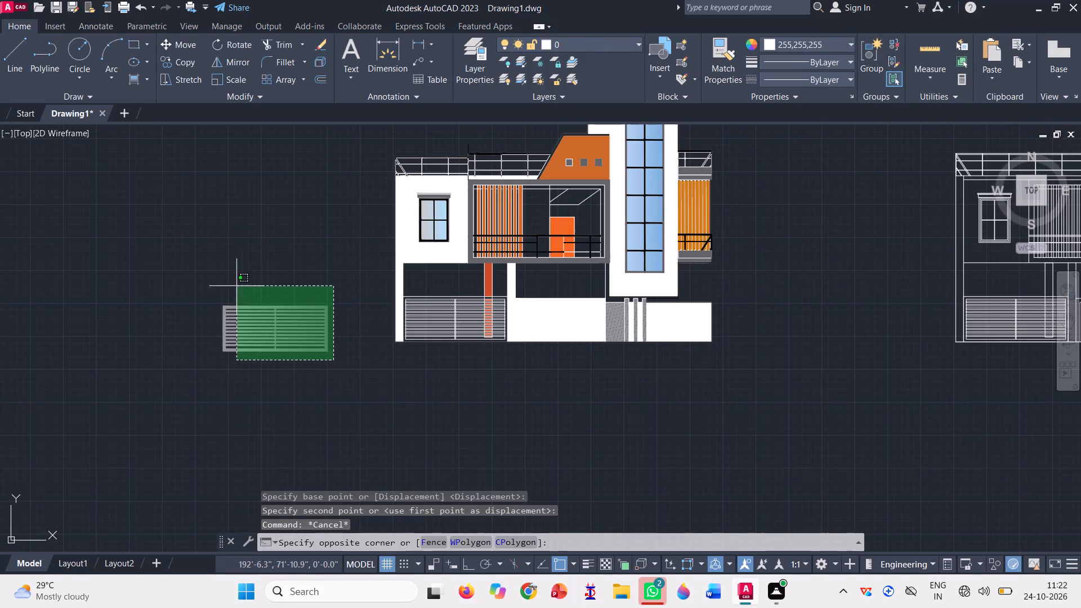
{"action": "left_click", "coordinate": [169, 258]}
{"action": "type", "text": "m"}
{"action": "key", "text": "space"}
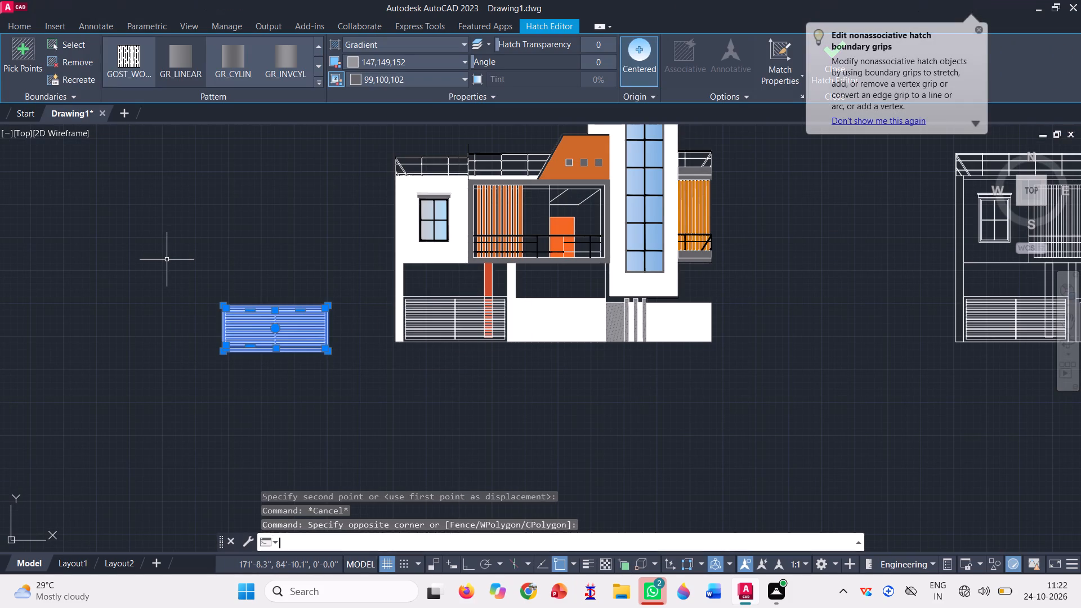
{"action": "scroll", "coordinate": [332, 351], "scroll_direction": "up", "scroll_amount": 3}
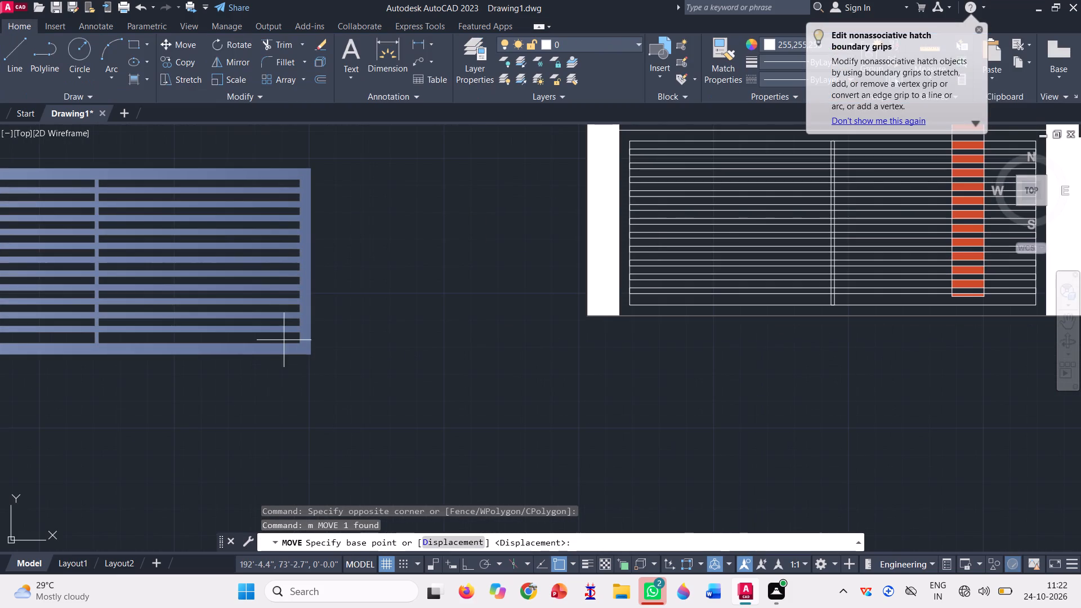
{"action": "scroll", "coordinate": [336, 350], "scroll_direction": "down", "scroll_amount": 1}
{"action": "scroll", "coordinate": [316, 348], "scroll_direction": "up", "scroll_amount": 7}
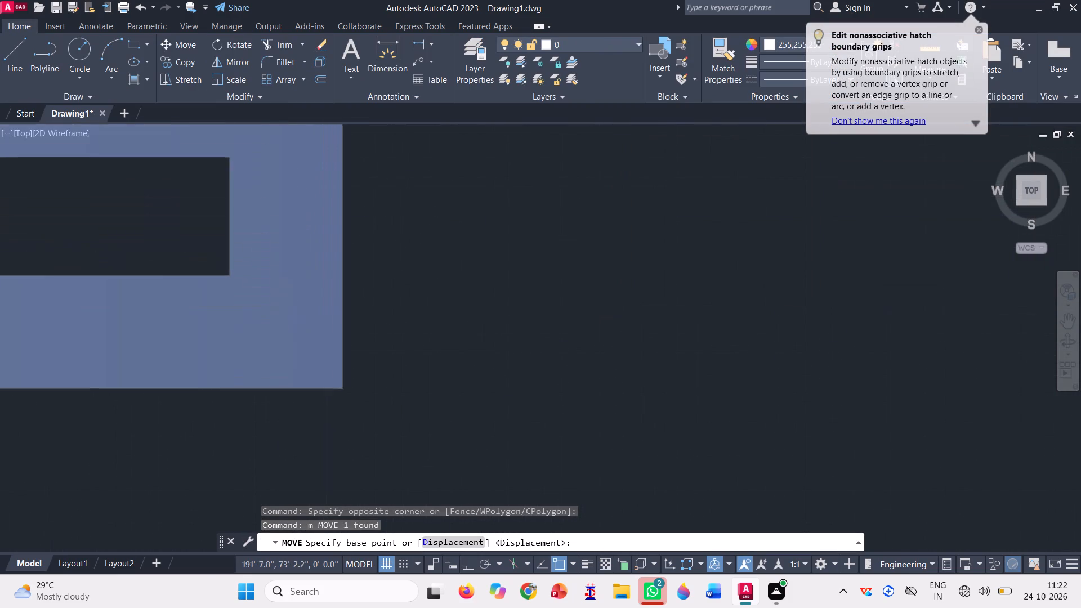
{"action": "left_click", "coordinate": [354, 403]}
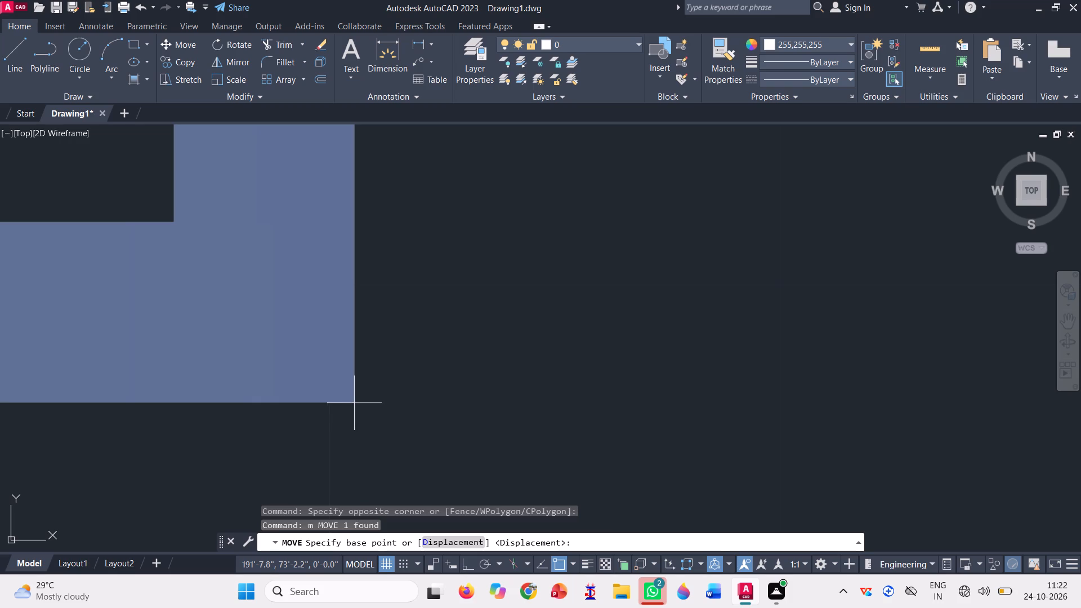
{"action": "scroll", "coordinate": [395, 408], "scroll_direction": "down", "scroll_amount": 8}
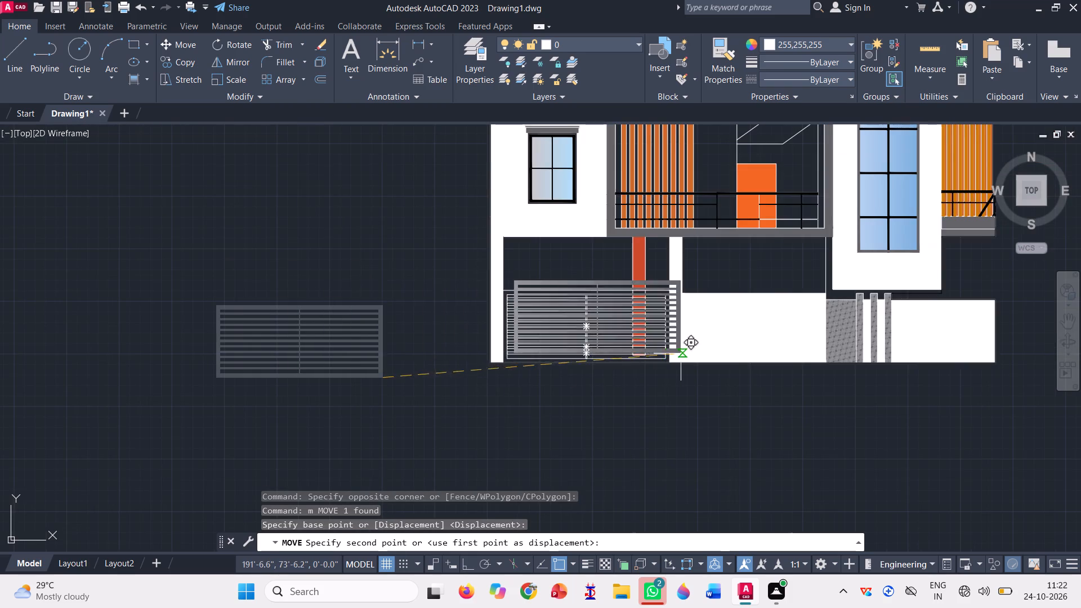
{"action": "scroll", "coordinate": [681, 354], "scroll_direction": "up", "scroll_amount": 3}
{"action": "scroll", "coordinate": [627, 395], "scroll_direction": "up", "scroll_amount": 4}
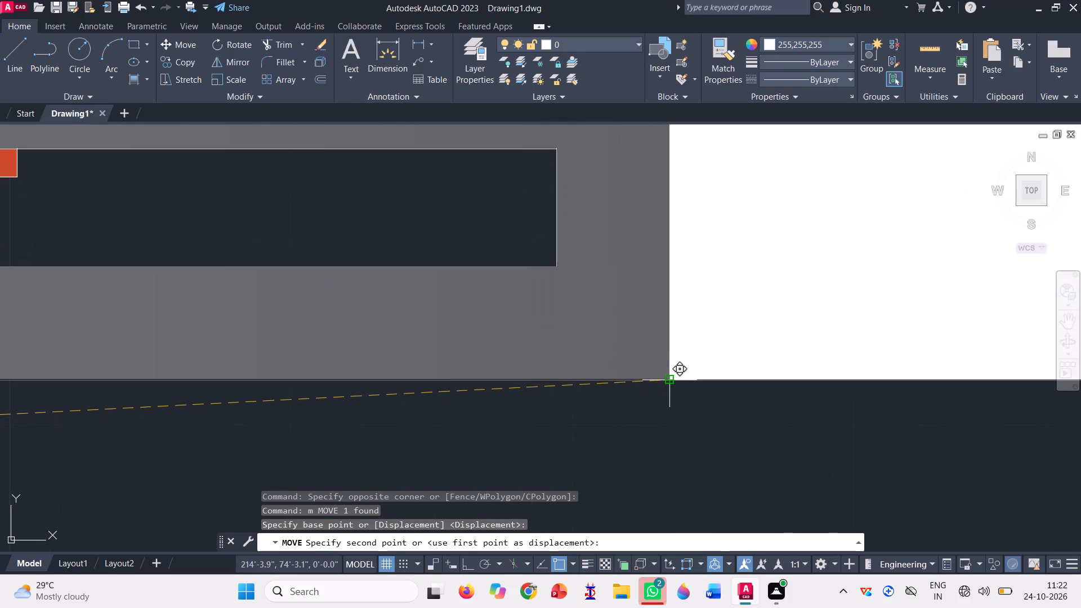
{"action": "left_click", "coordinate": [665, 379]}
{"action": "scroll", "coordinate": [588, 400], "scroll_direction": "down", "scroll_amount": 5}
{"action": "scroll", "coordinate": [423, 327], "scroll_direction": "down", "scroll_amount": 1}
{"action": "scroll", "coordinate": [354, 365], "scroll_direction": "down", "scroll_amount": 1}
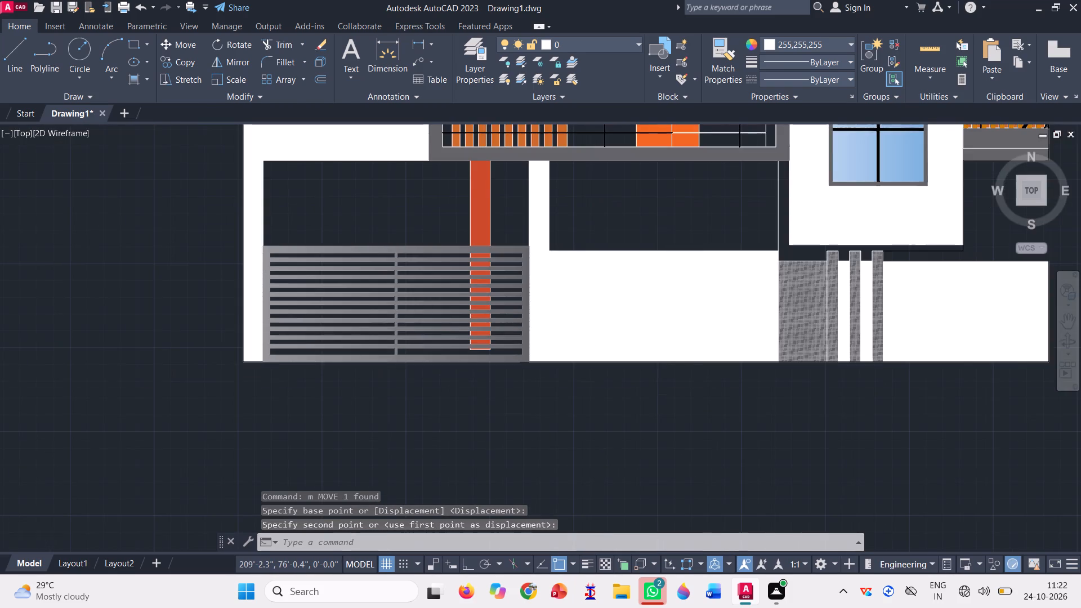
{"action": "scroll", "coordinate": [328, 390], "scroll_direction": "down", "scroll_amount": 2}
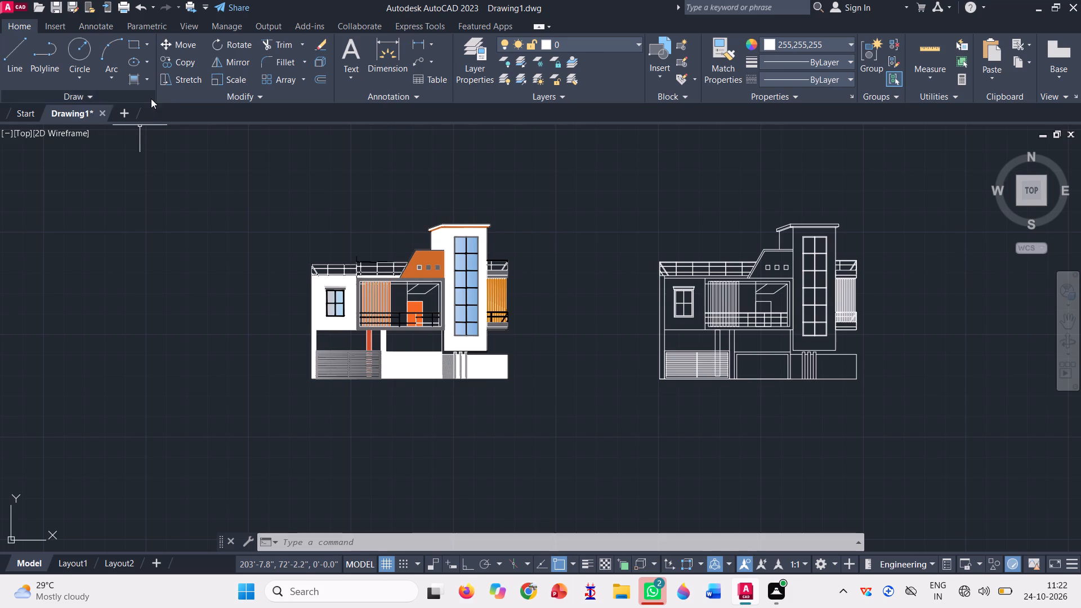
Fill the wall areas between the balcony's orange slats and orange door with a GR_CURVED gradient of colours 248,246,176 and 255,255,255.
{"action": "left_click", "coordinate": [133, 78]}
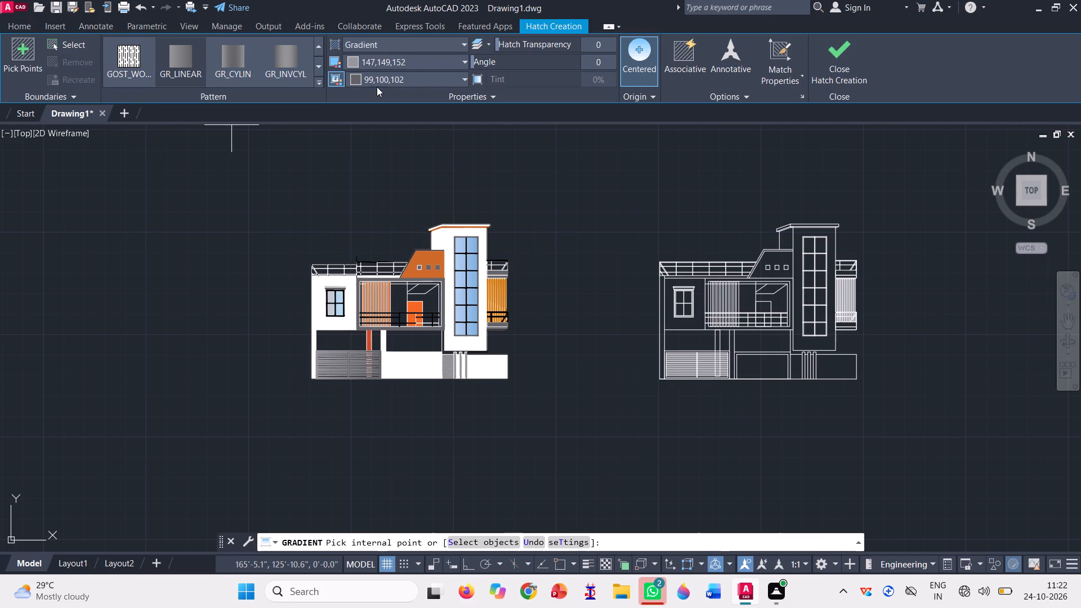
{"action": "left_click", "coordinate": [379, 64]}
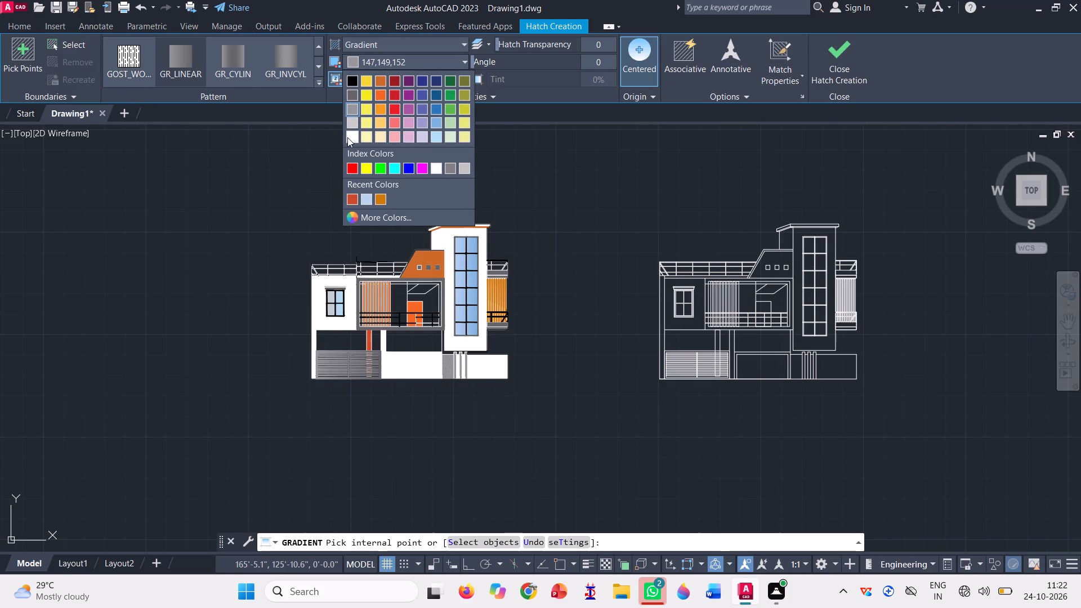
{"action": "left_click", "coordinate": [349, 137]}
{"action": "left_click", "coordinate": [378, 74]}
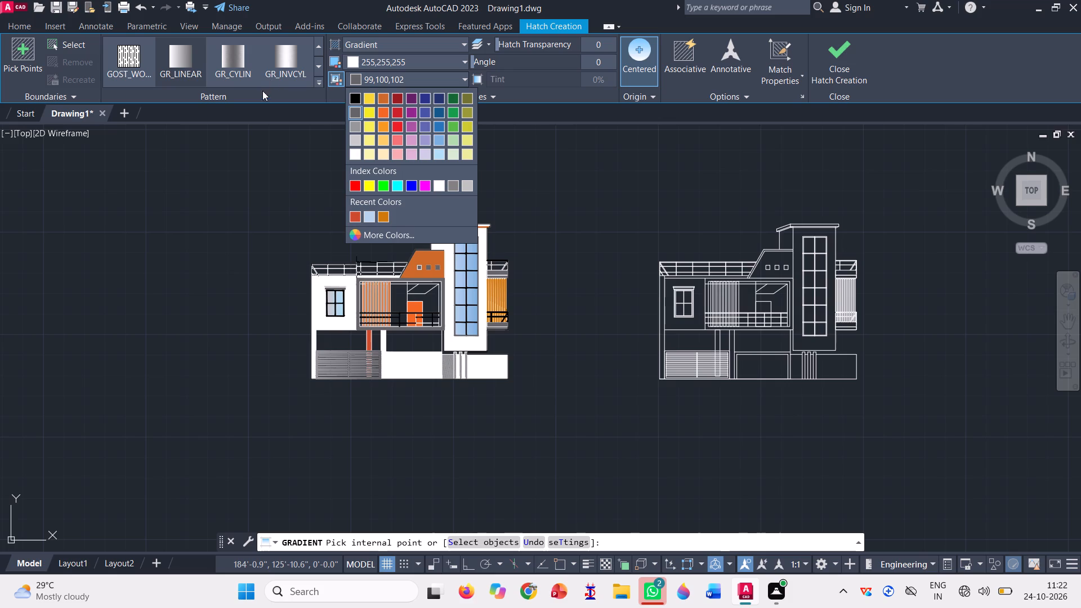
{"action": "left_click", "coordinate": [356, 151]}
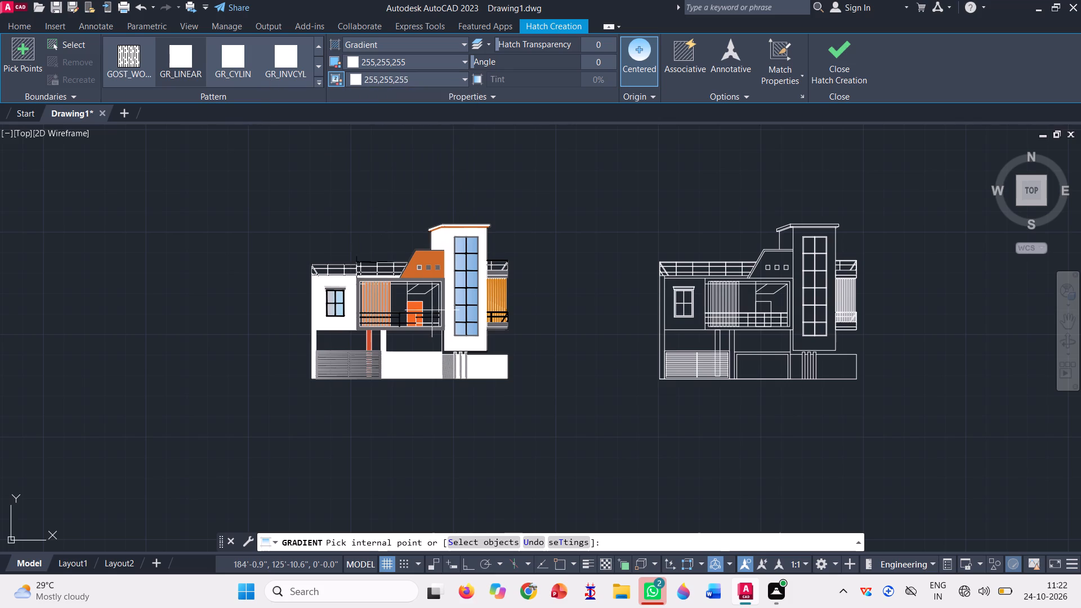
{"action": "scroll", "coordinate": [428, 352], "scroll_direction": "up", "scroll_amount": 2}
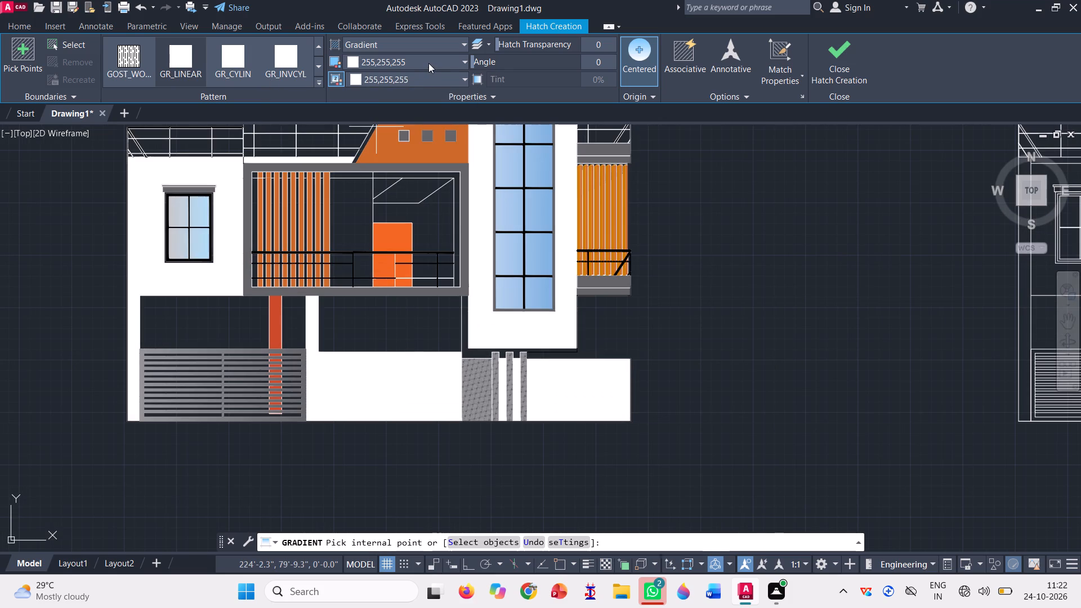
{"action": "left_click", "coordinate": [428, 62]}
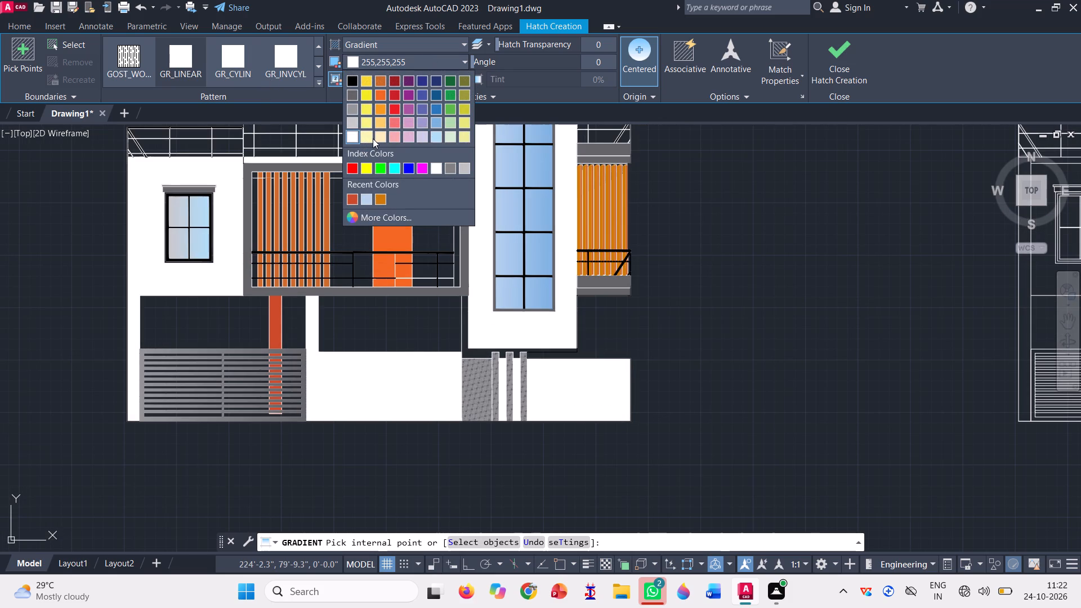
{"action": "left_click", "coordinate": [369, 136]}
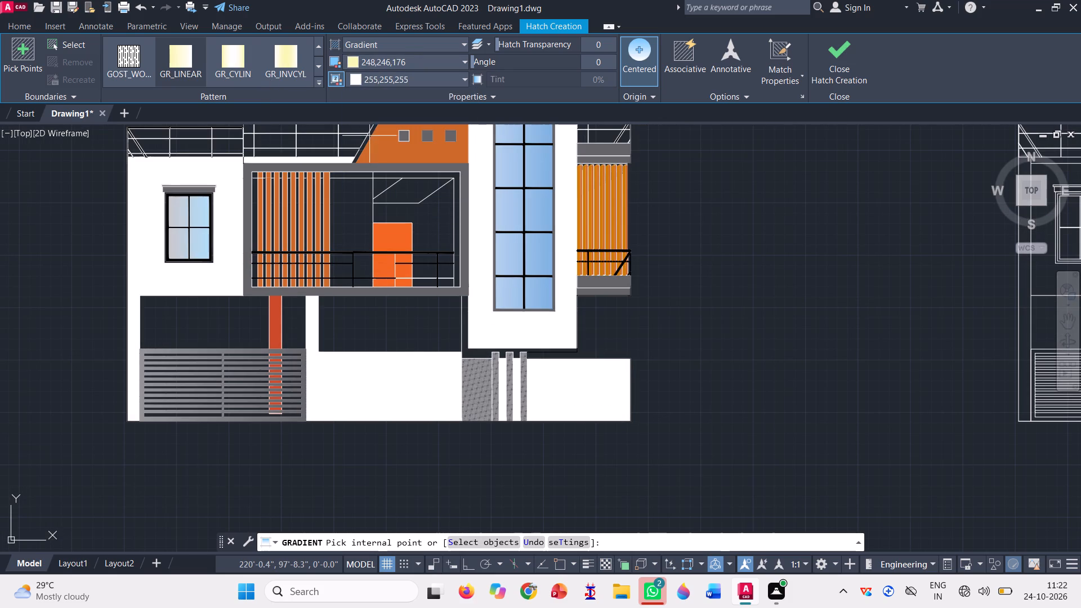
{"action": "left_click", "coordinate": [321, 84]}
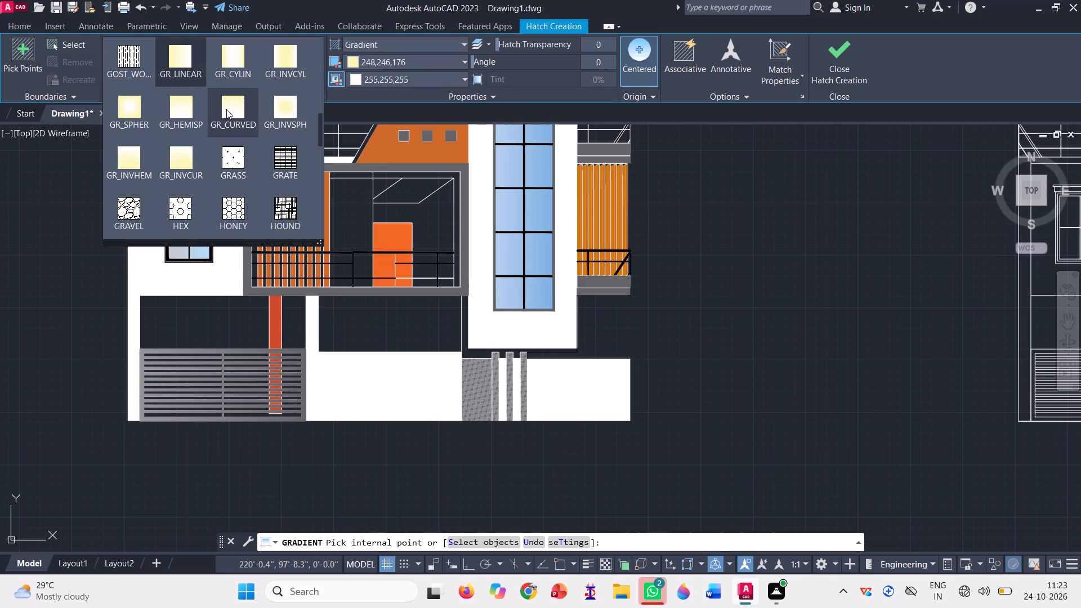
{"action": "left_click", "coordinate": [226, 109]}
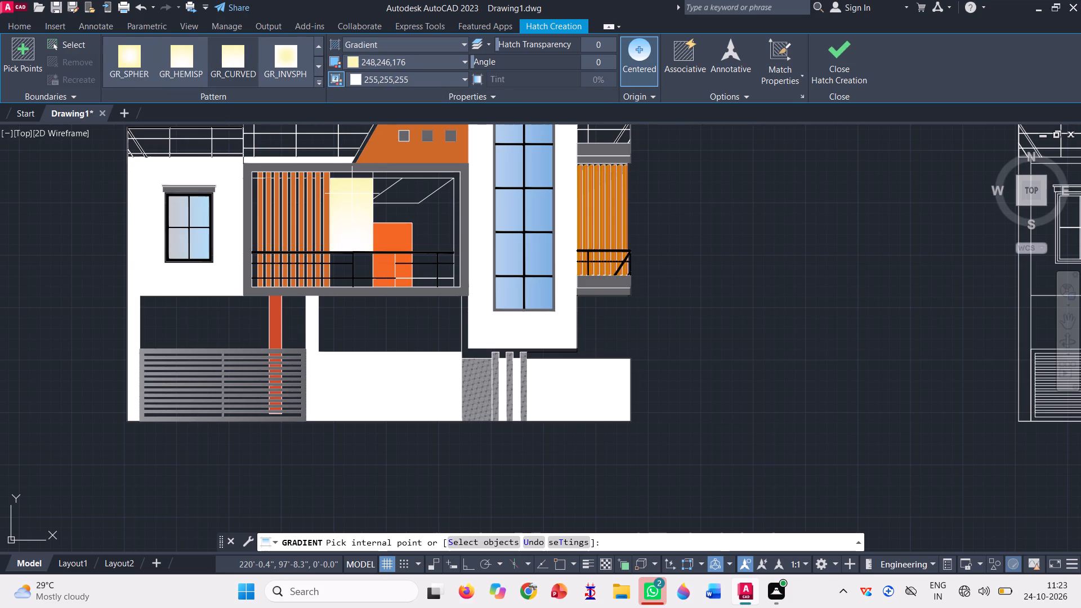
{"action": "left_click", "coordinate": [352, 194]}
{"action": "scroll", "coordinate": [352, 267], "scroll_direction": "up", "scroll_amount": 3}
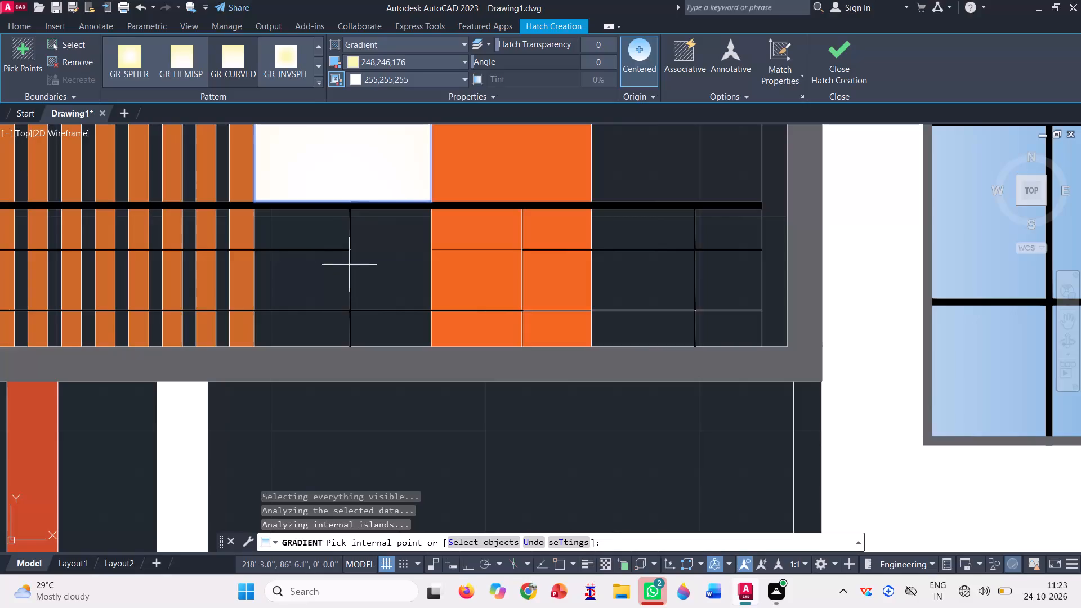
{"action": "left_click", "coordinate": [307, 233]}
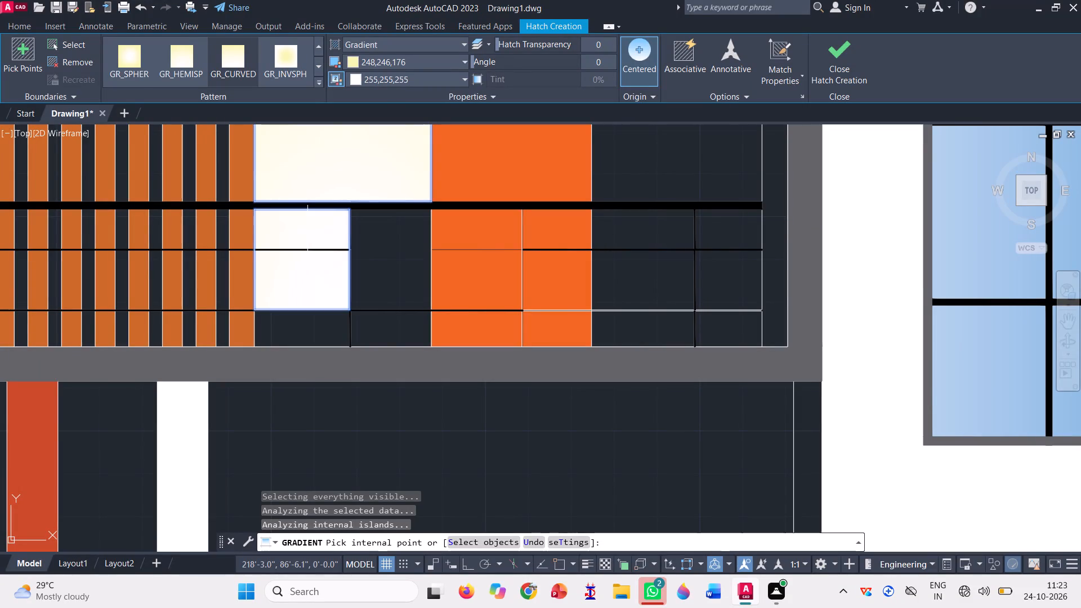
{"action": "left_click", "coordinate": [382, 235]}
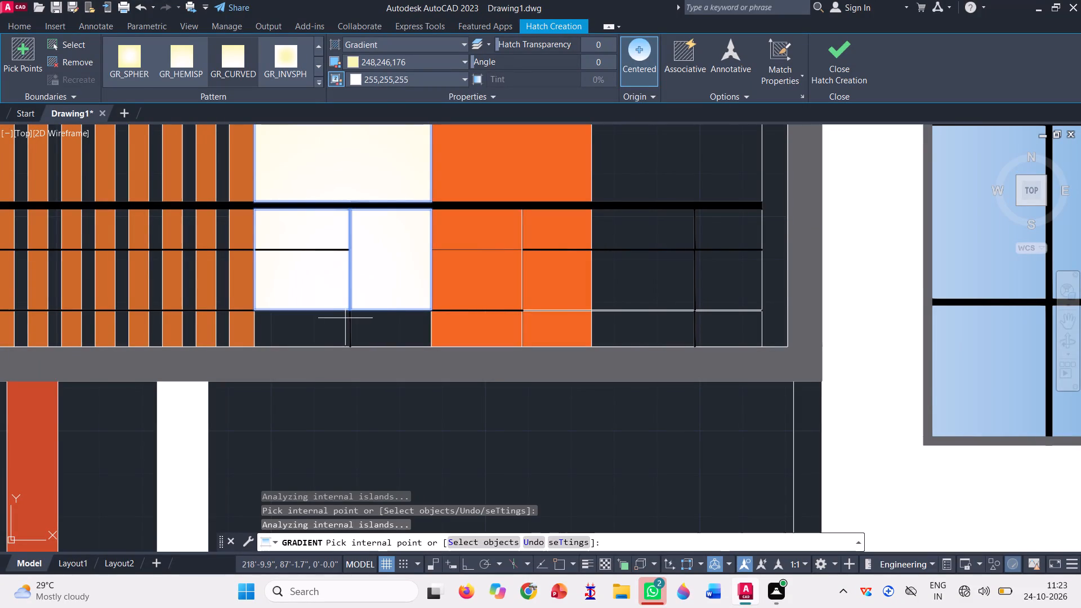
{"action": "left_click", "coordinate": [320, 318]}
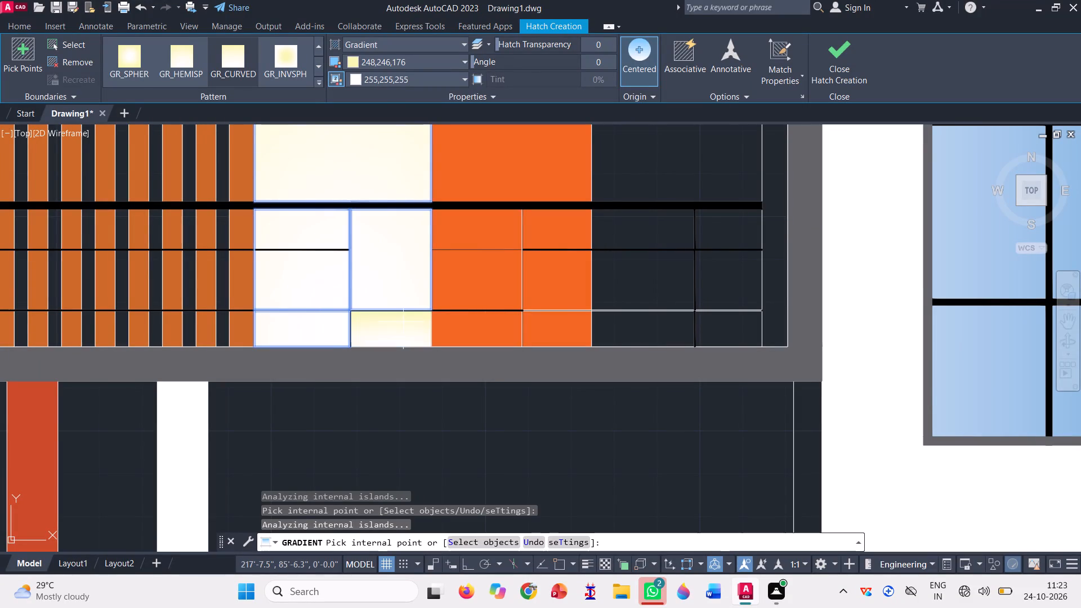
{"action": "left_click", "coordinate": [403, 322]}
Fill the balcony wall around the orange door and the railing bay just right of the door with the same cream gradient.
{"action": "scroll", "coordinate": [390, 341], "scroll_direction": "down", "scroll_amount": 2}
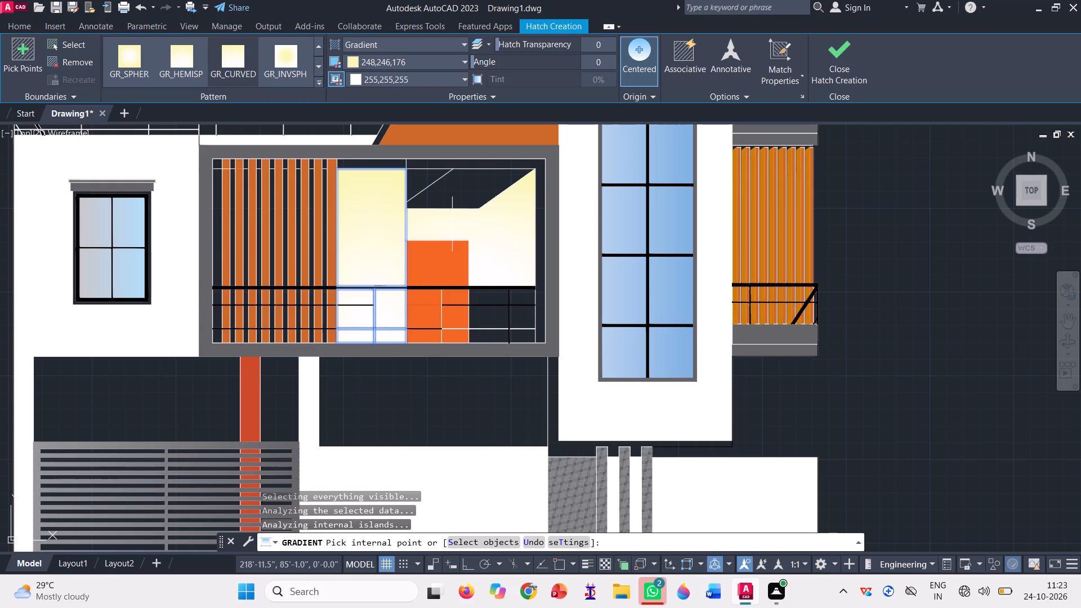
{"action": "left_click", "coordinate": [452, 224]}
{"action": "scroll", "coordinate": [488, 311], "scroll_direction": "up", "scroll_amount": 2}
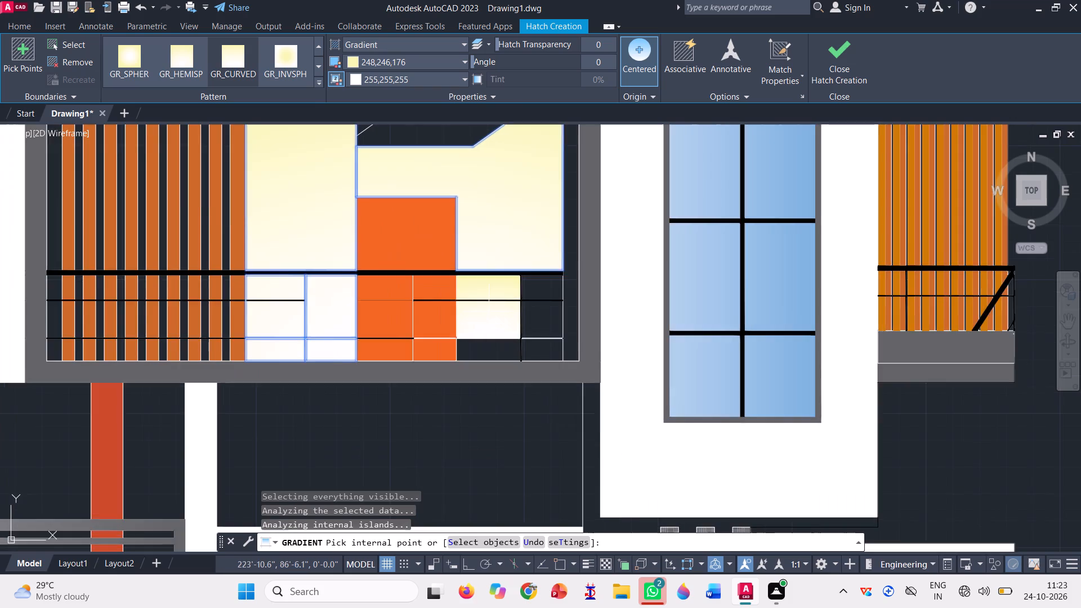
{"action": "left_click", "coordinate": [489, 311]}
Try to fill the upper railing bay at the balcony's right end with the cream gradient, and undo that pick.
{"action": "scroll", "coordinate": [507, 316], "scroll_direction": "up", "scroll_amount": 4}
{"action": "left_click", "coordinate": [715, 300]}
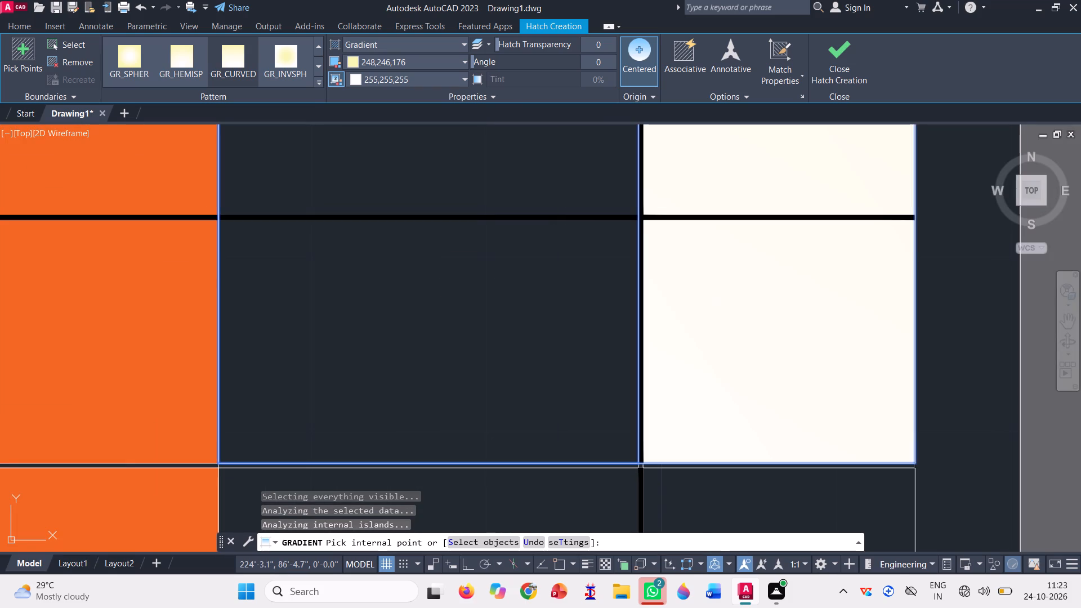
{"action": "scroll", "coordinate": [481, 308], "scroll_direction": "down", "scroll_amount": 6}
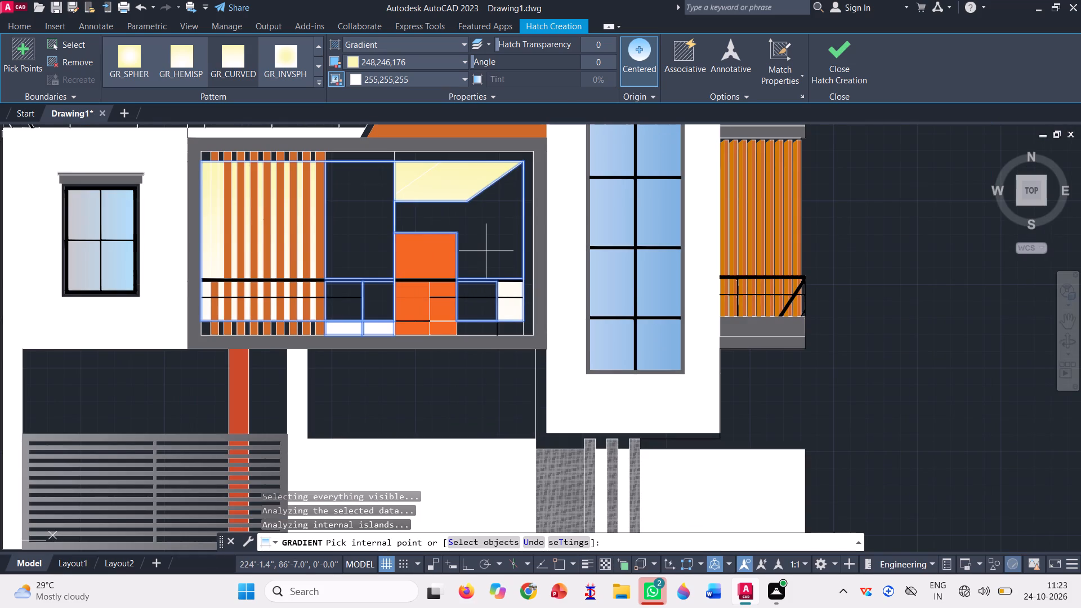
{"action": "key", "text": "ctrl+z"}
Fill the two bottom railing bays to the right of the orange door with the cream gradient.
{"action": "scroll", "coordinate": [494, 307], "scroll_direction": "up", "scroll_amount": 2}
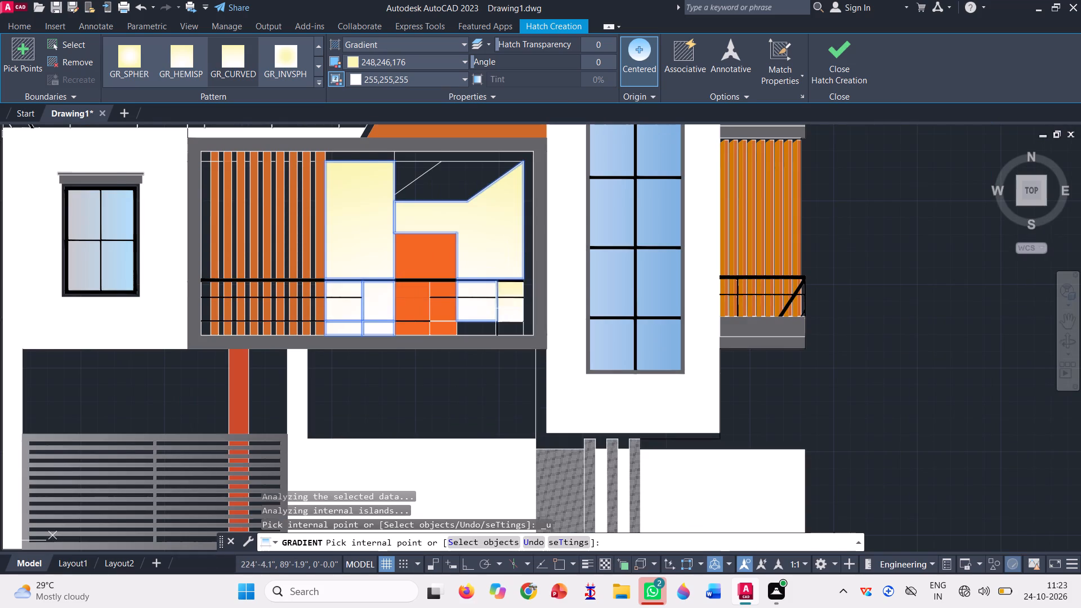
{"action": "scroll", "coordinate": [494, 307], "scroll_direction": "up", "scroll_amount": 3}
{"action": "left_click", "coordinate": [418, 402]}
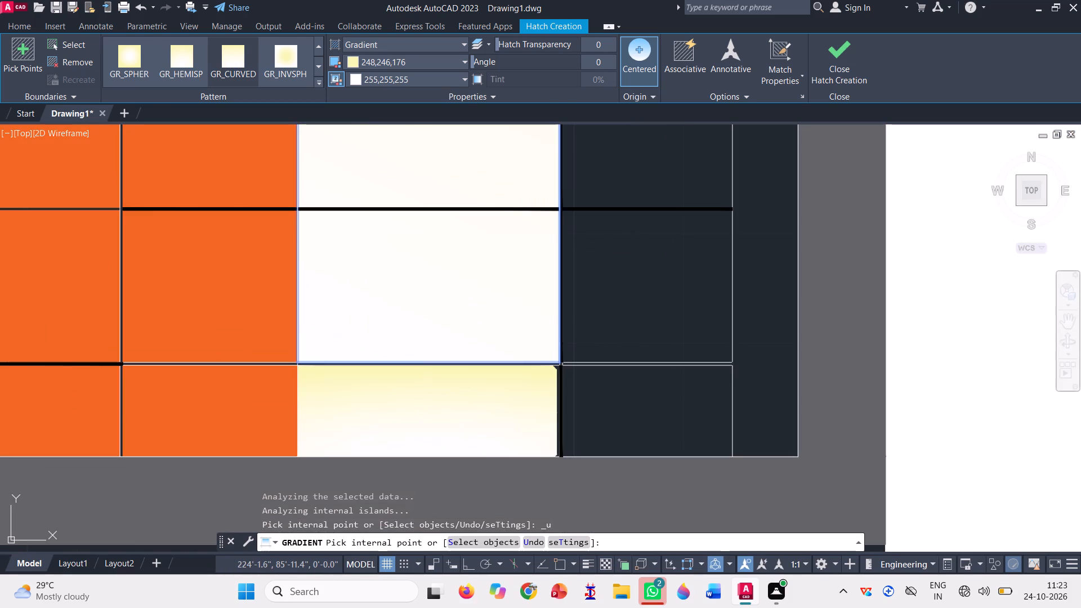
{"action": "left_click", "coordinate": [611, 400]}
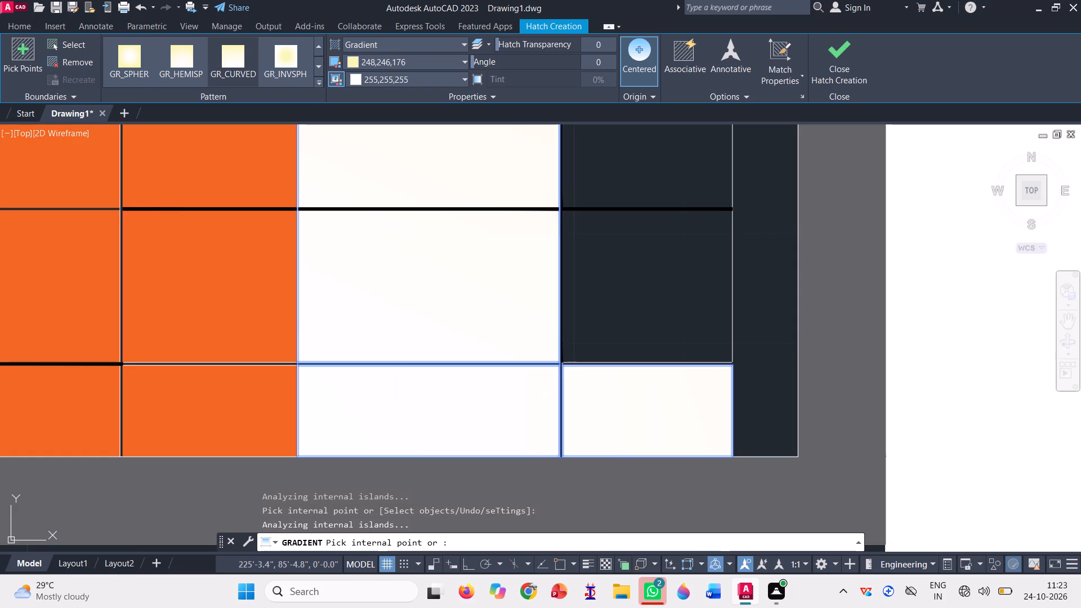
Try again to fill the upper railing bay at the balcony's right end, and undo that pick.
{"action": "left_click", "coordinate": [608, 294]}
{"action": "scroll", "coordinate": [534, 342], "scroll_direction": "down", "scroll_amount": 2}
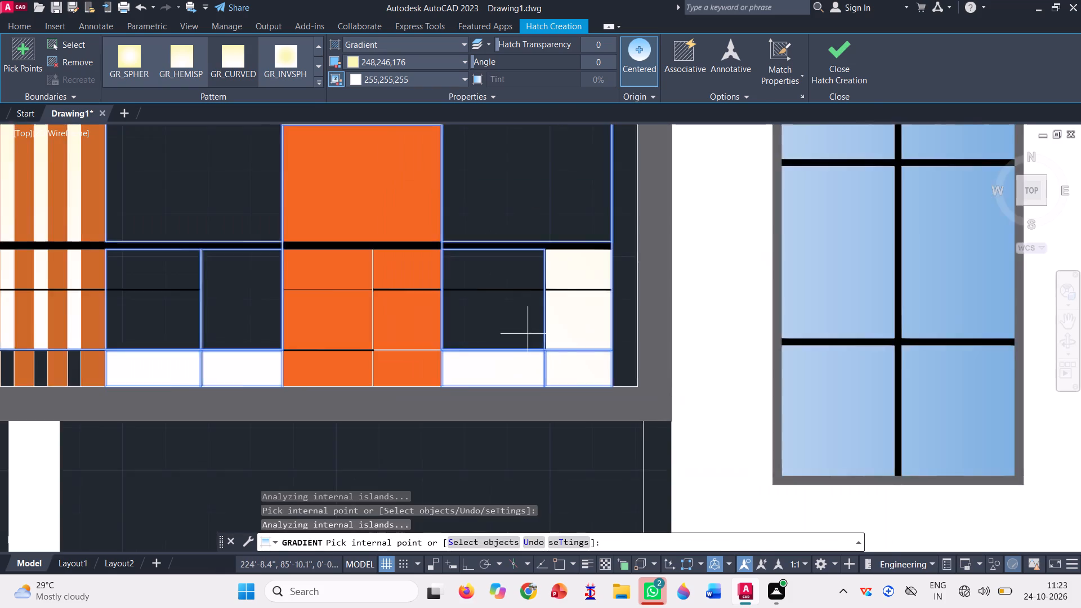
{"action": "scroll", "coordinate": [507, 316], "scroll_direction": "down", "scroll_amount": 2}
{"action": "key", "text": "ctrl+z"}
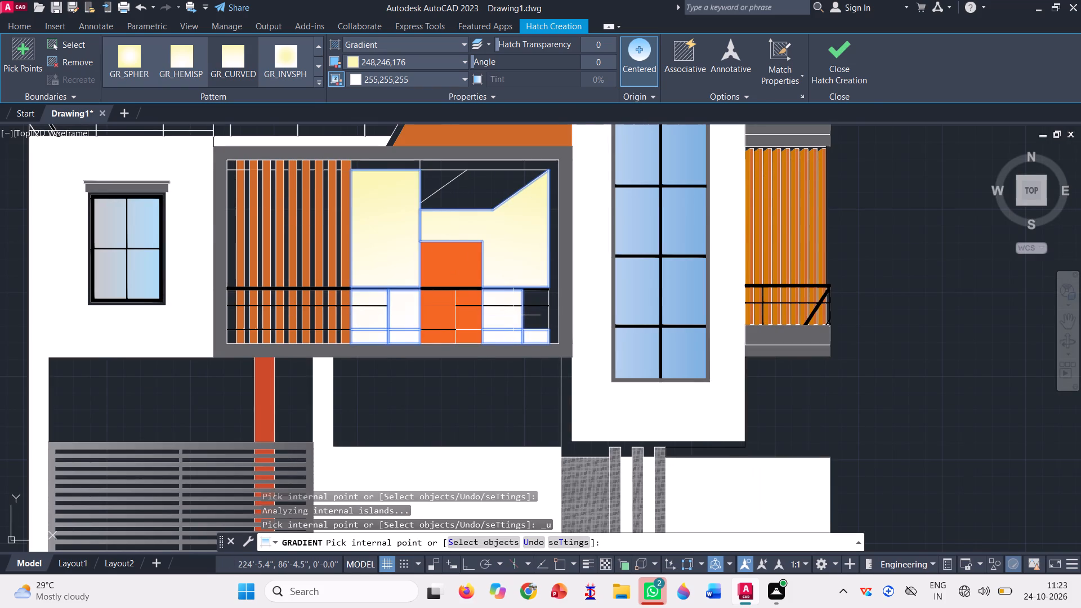
Fill the three ground-floor wall areas under the balcony level, on both sides of the red column and above the white panel, with the cream gradient.
{"action": "scroll", "coordinate": [477, 331], "scroll_direction": "down", "scroll_amount": 2}
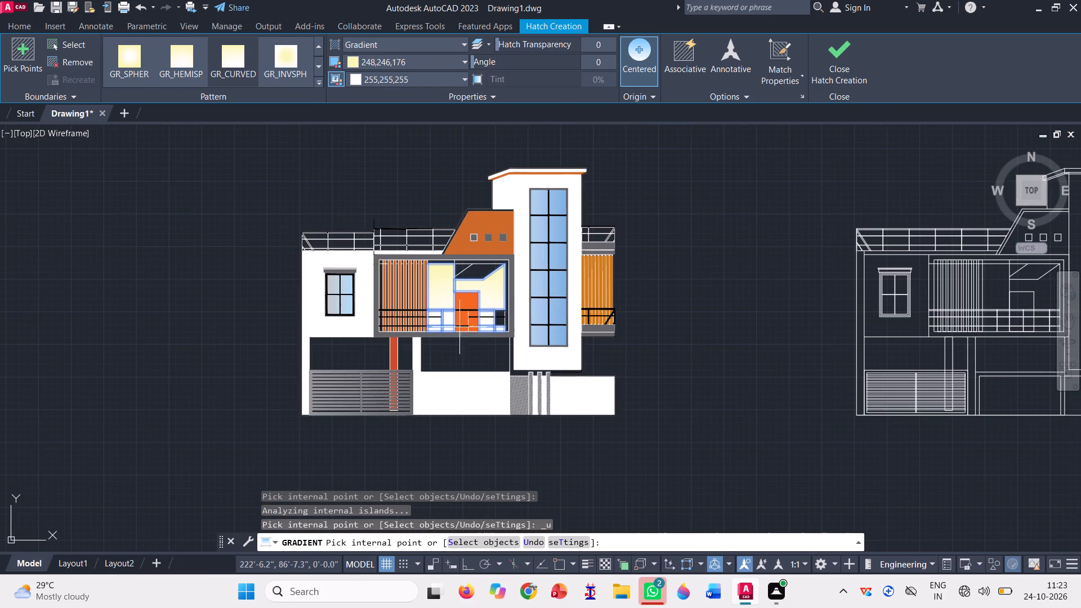
{"action": "left_click", "coordinate": [327, 350]}
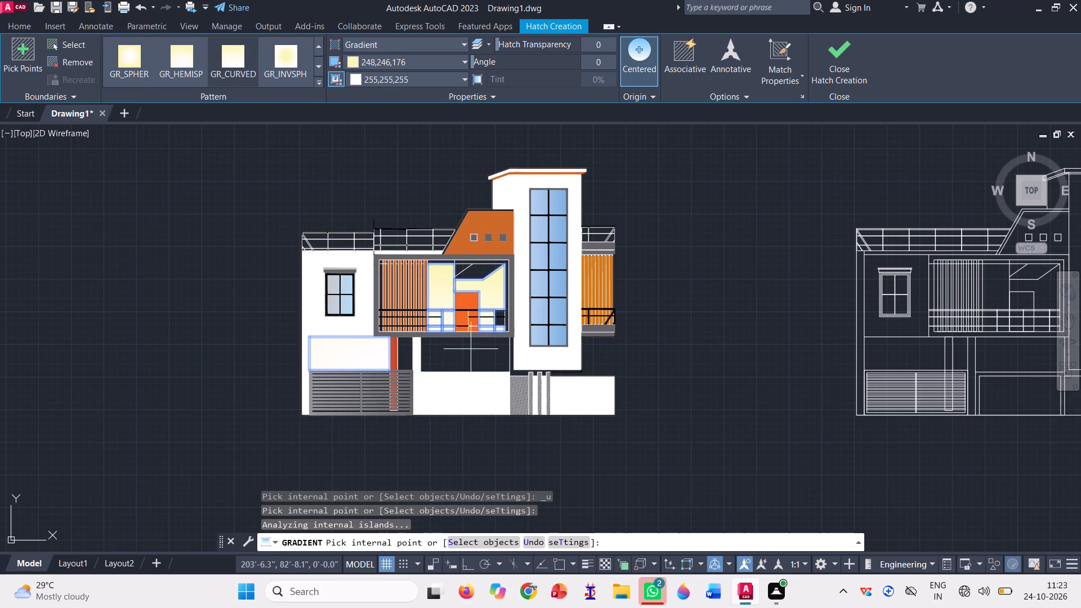
{"action": "scroll", "coordinate": [461, 349], "scroll_direction": "up", "scroll_amount": 3}
{"action": "left_click", "coordinate": [445, 351]}
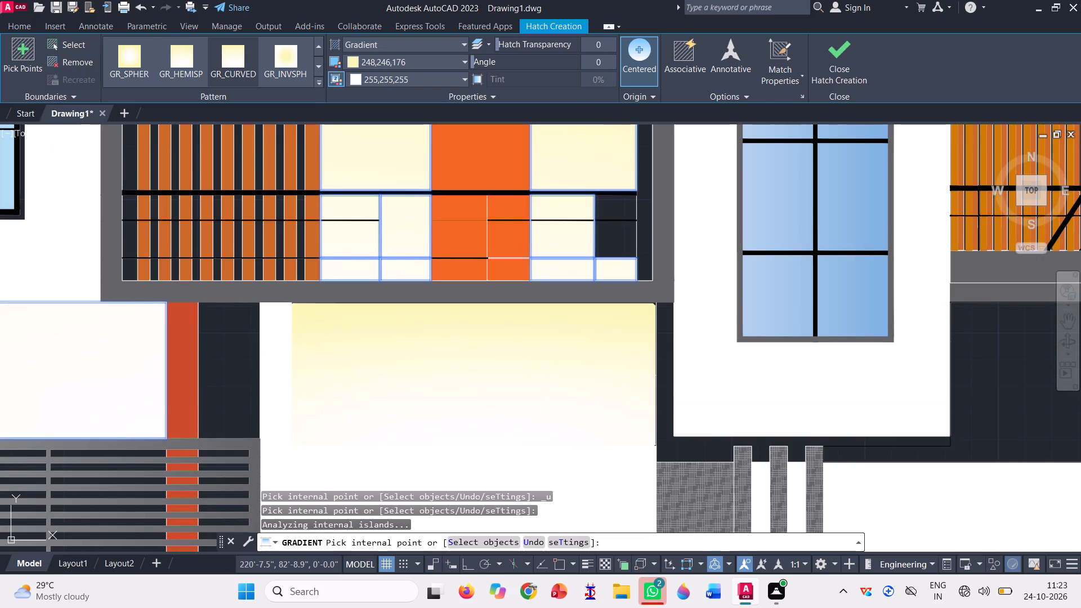
{"action": "scroll", "coordinate": [443, 347], "scroll_direction": "down", "scroll_amount": 4}
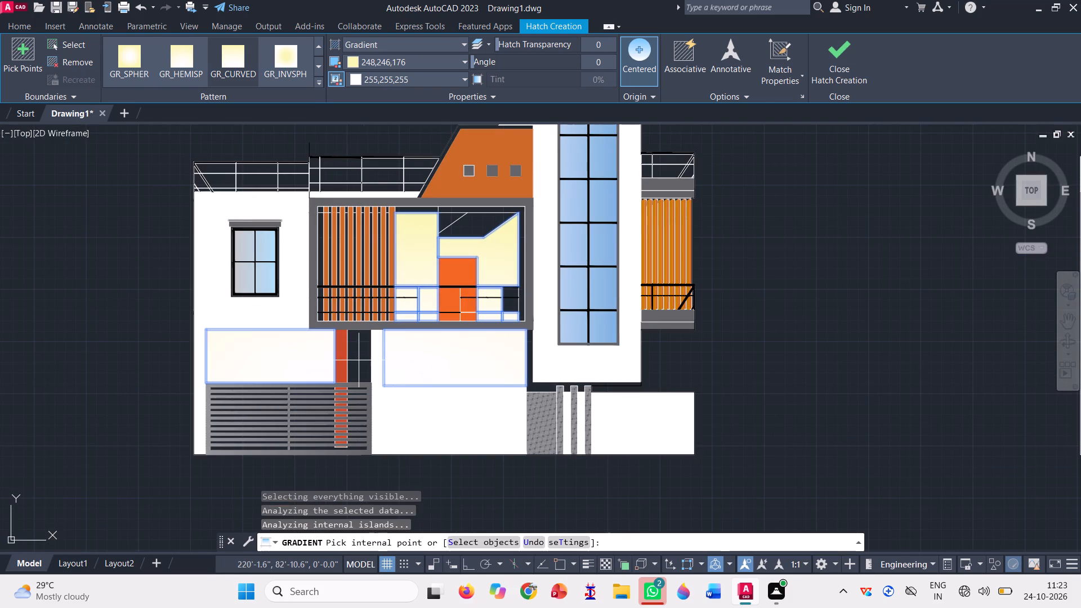
{"action": "left_click", "coordinate": [360, 356]}
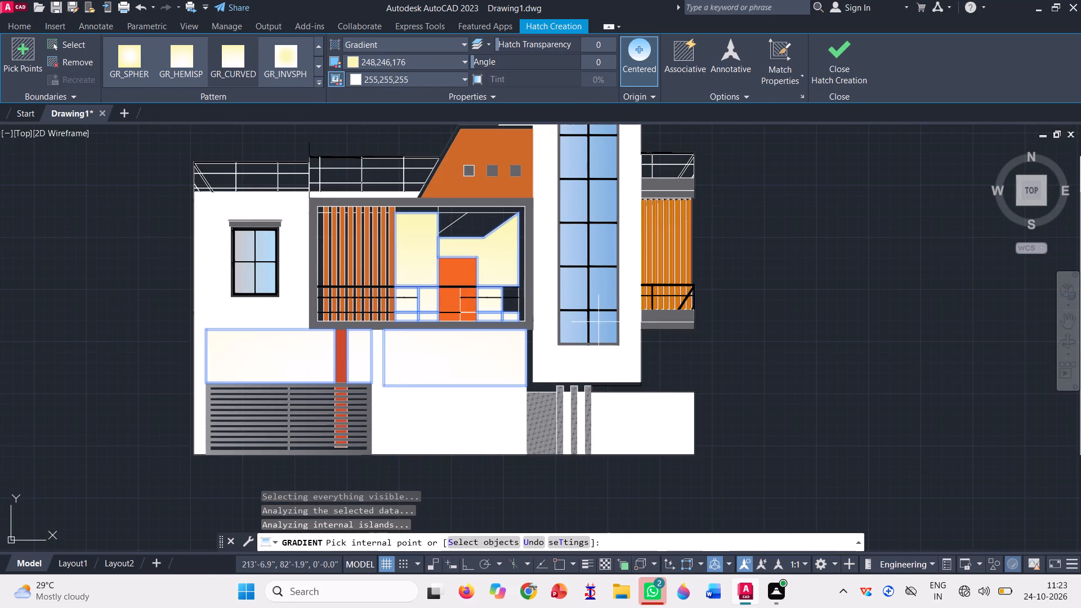
{"action": "left_click", "coordinate": [848, 75]}
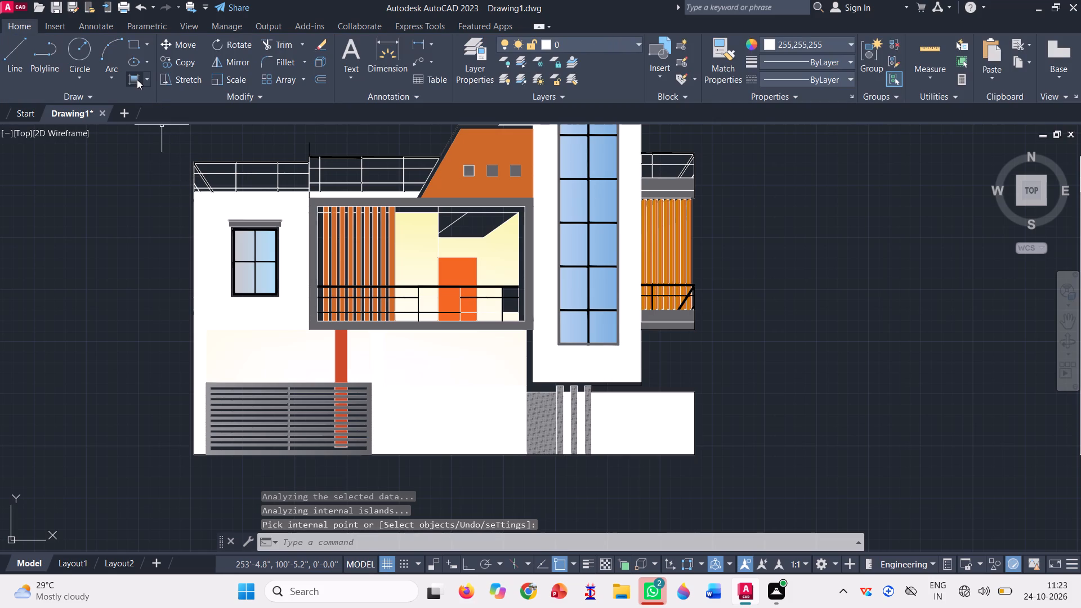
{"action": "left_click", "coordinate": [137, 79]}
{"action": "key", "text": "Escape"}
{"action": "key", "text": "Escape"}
Set the object colour to 0,0,0 and draw a rectangle over the outer outline of the ground-floor panel beside the gate in the uncoloured elevation.
{"action": "scroll", "coordinate": [132, 275], "scroll_direction": "down", "scroll_amount": 1}
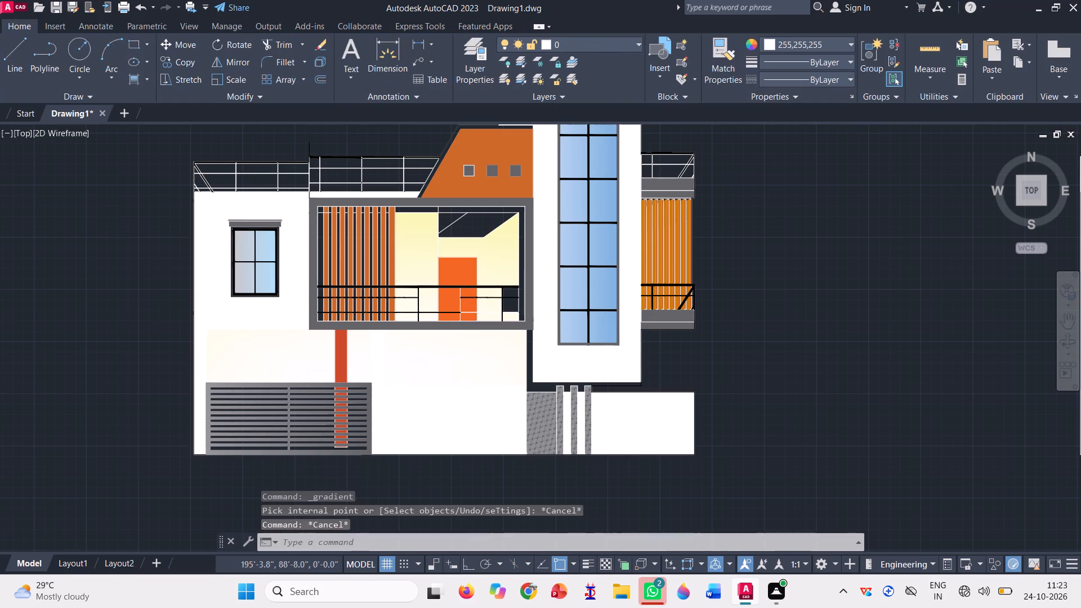
{"action": "scroll", "coordinate": [379, 355], "scroll_direction": "down", "scroll_amount": 1}
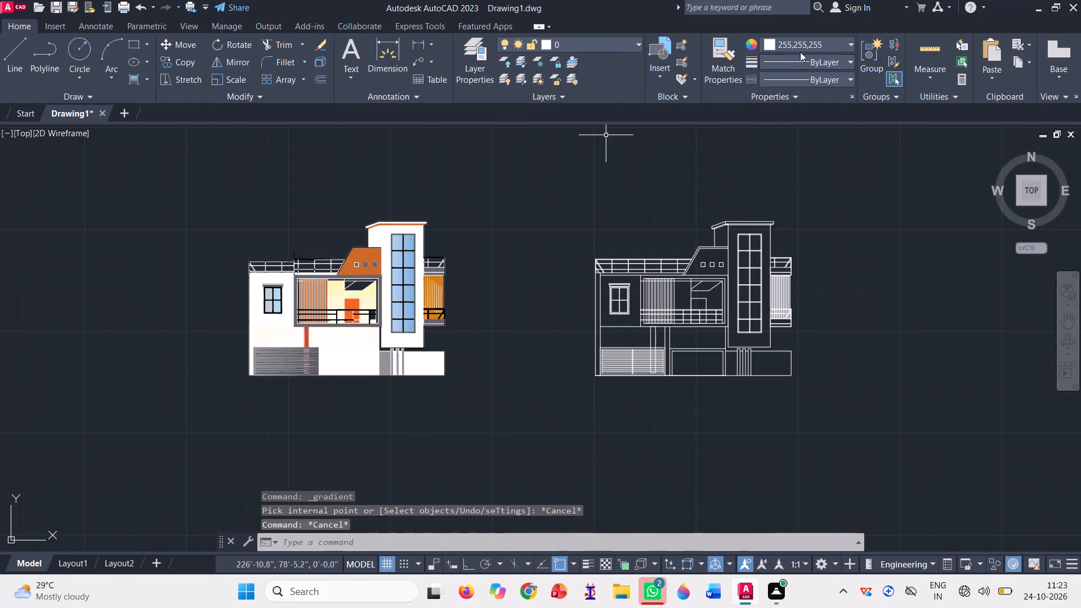
{"action": "left_click", "coordinate": [811, 41]}
{"action": "left_click", "coordinate": [771, 88]}
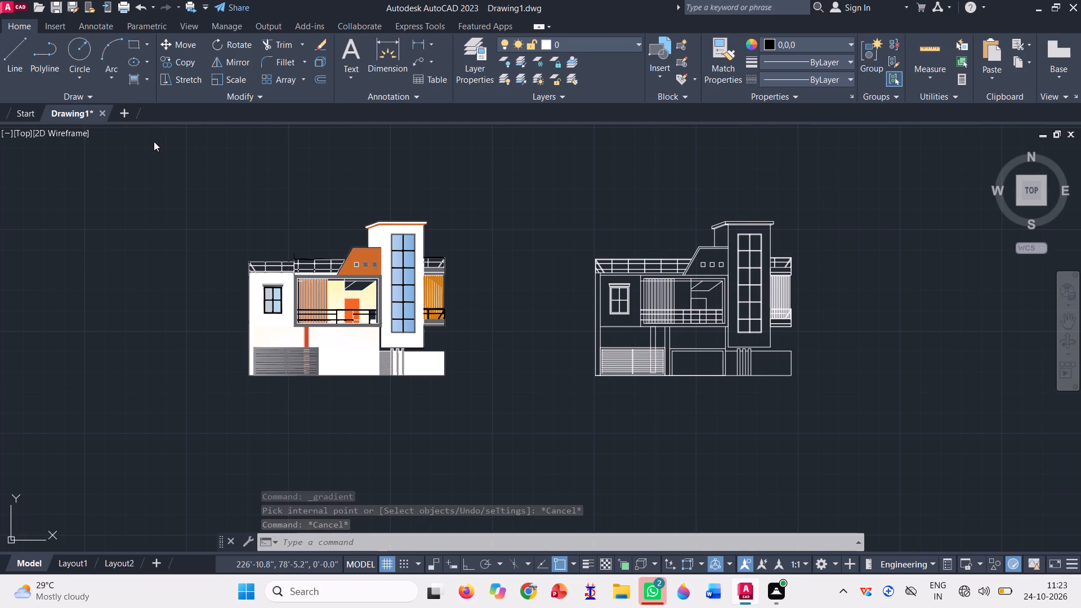
{"action": "left_click", "coordinate": [133, 42]}
{"action": "scroll", "coordinate": [725, 370], "scroll_direction": "up", "scroll_amount": 3}
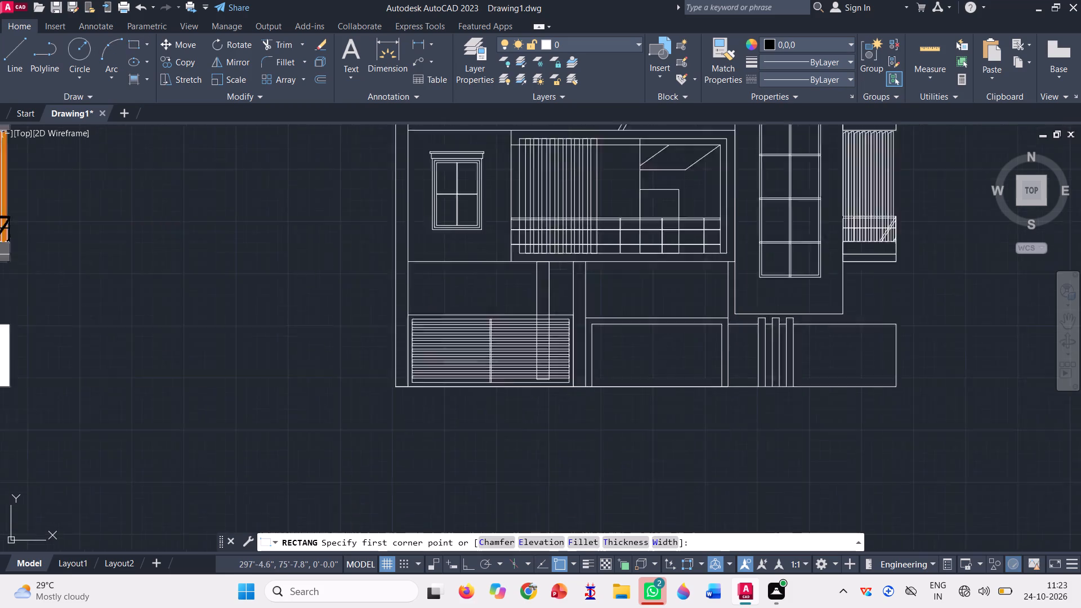
{"action": "scroll", "coordinate": [731, 401], "scroll_direction": "up", "scroll_amount": 3}
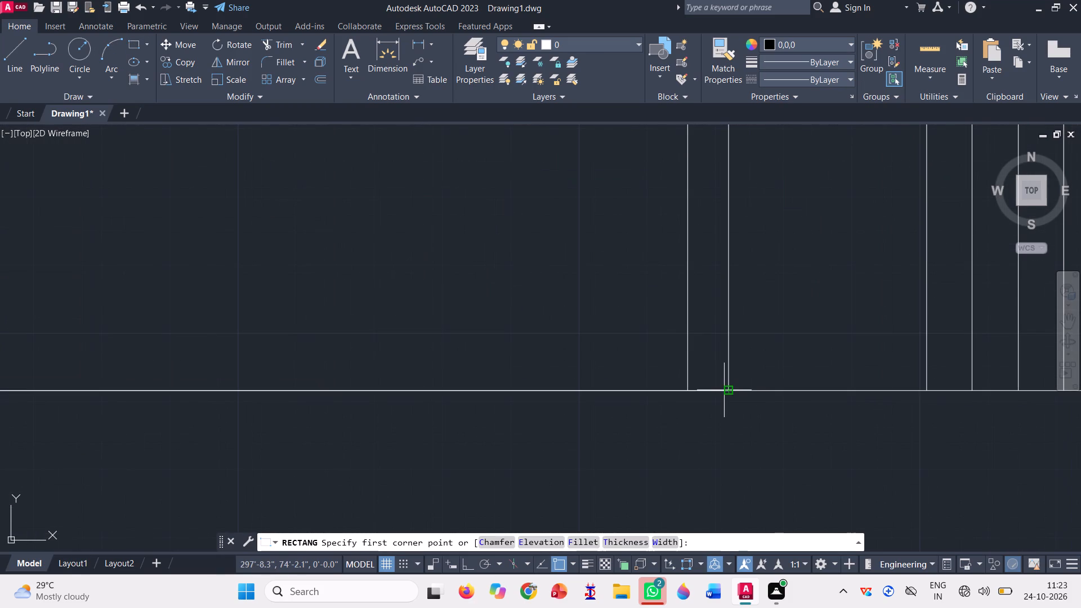
{"action": "left_click", "coordinate": [729, 390]}
{"action": "scroll", "coordinate": [724, 402], "scroll_direction": "down", "scroll_amount": 2}
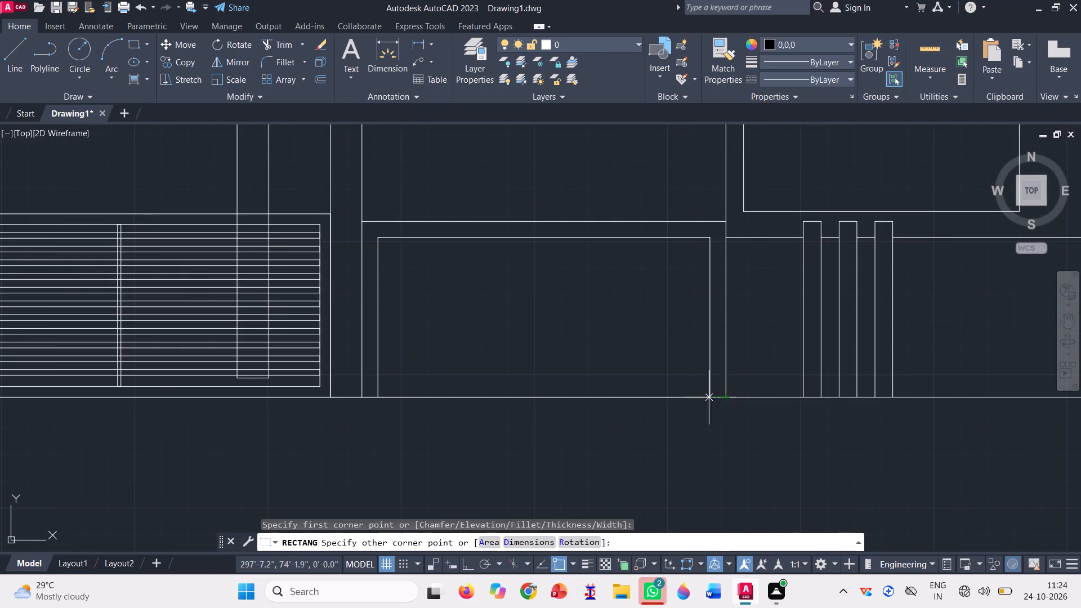
{"action": "left_click", "coordinate": [363, 221]}
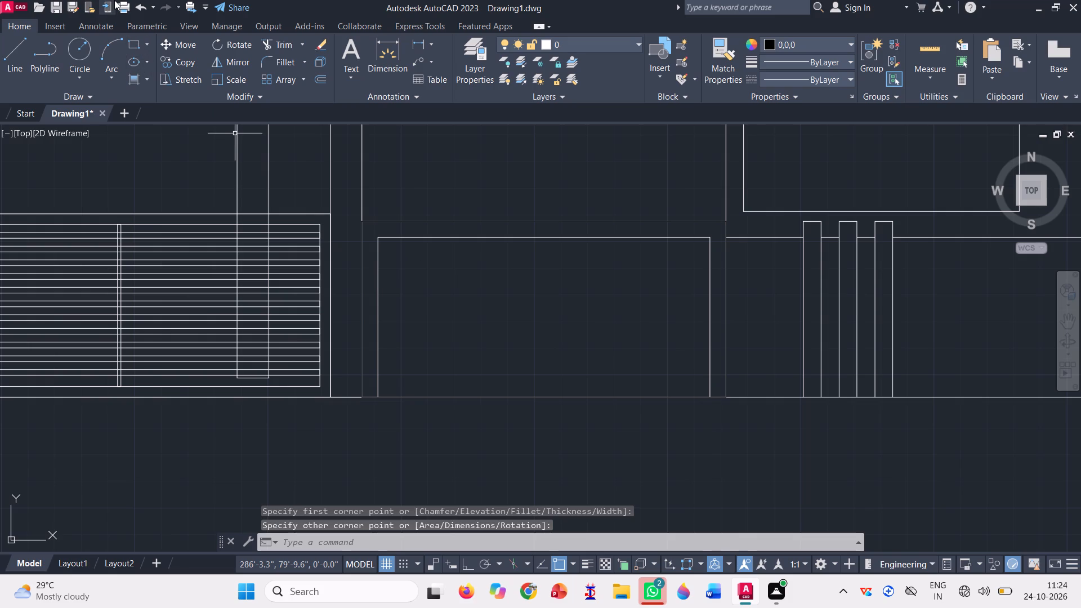
Draw a second black rectangle over the inner outline of the same ground-floor panel in the uncoloured elevation.
{"action": "left_click", "coordinate": [133, 44]}
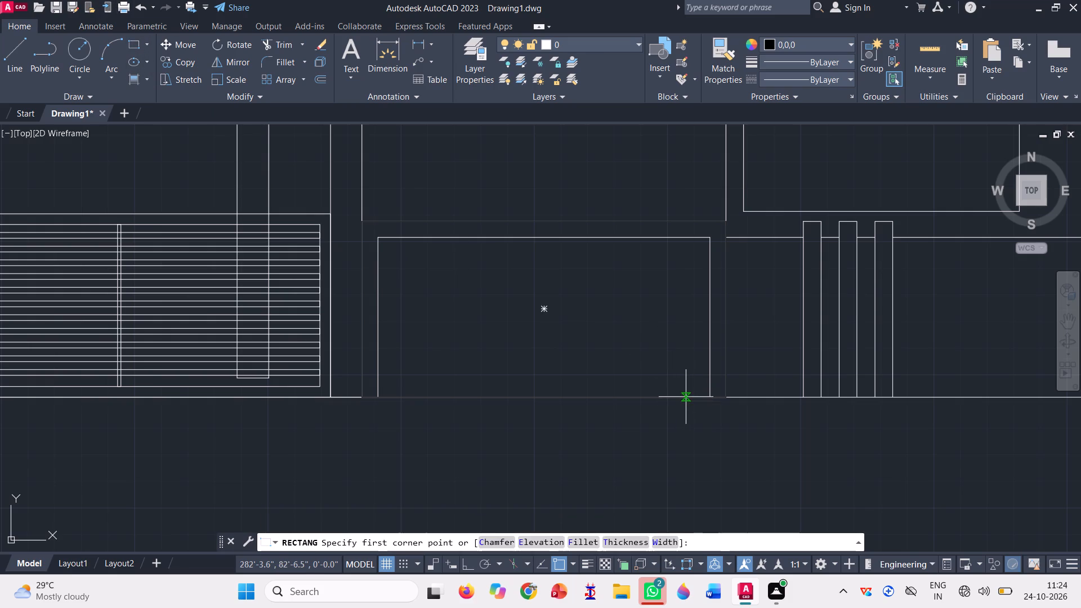
{"action": "scroll", "coordinate": [686, 397], "scroll_direction": "up", "scroll_amount": 2}
{"action": "left_click", "coordinate": [746, 402]}
{"action": "scroll", "coordinate": [602, 432], "scroll_direction": "down", "scroll_amount": 1}
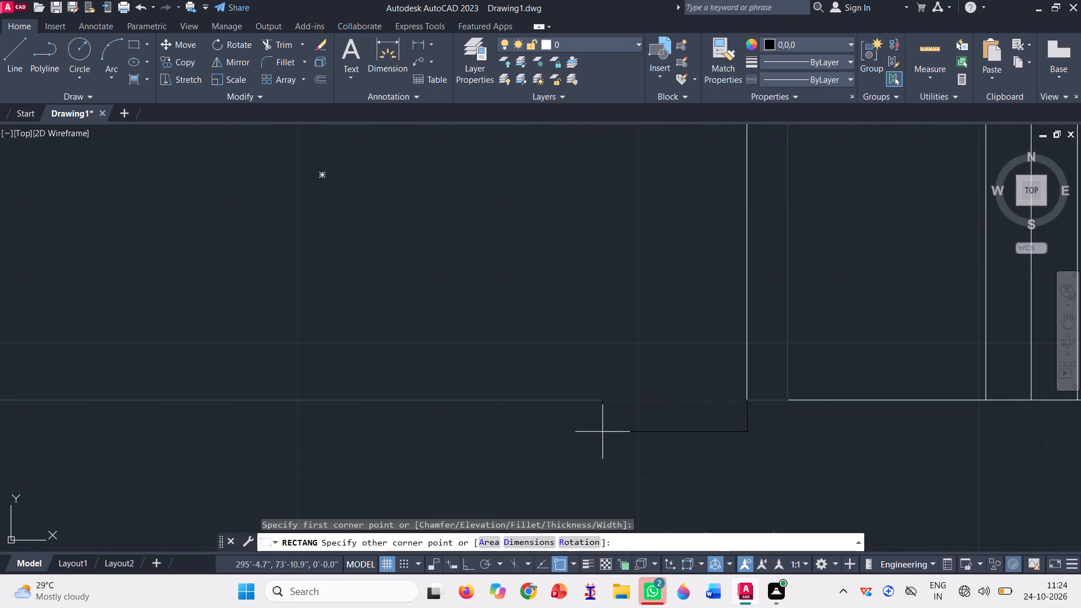
{"action": "scroll", "coordinate": [602, 432], "scroll_direction": "down", "scroll_amount": 1}
{"action": "left_click", "coordinate": [325, 259]}
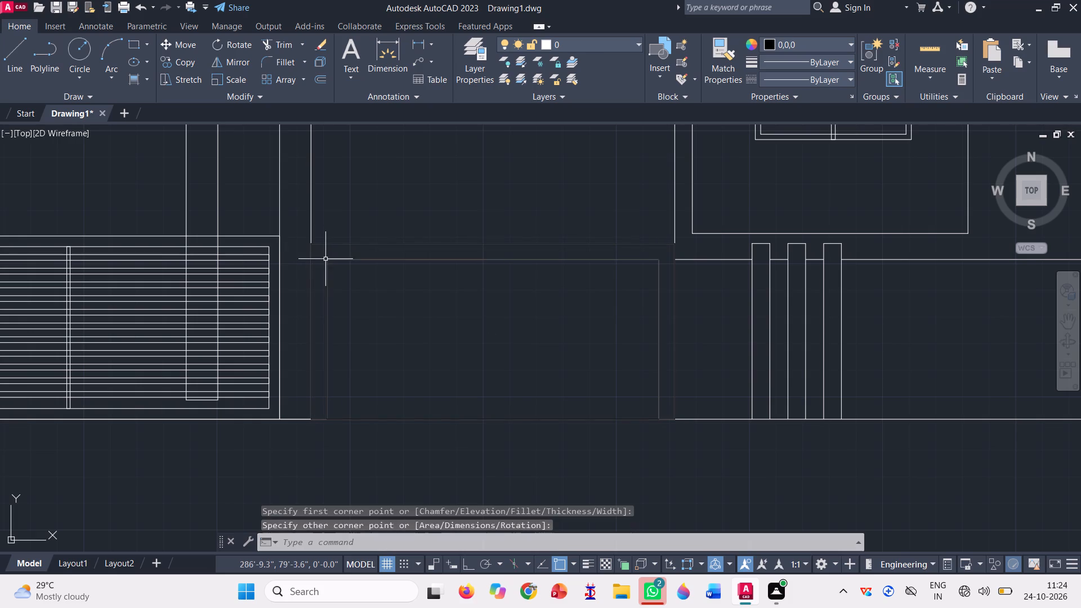
{"action": "key", "text": "space"}
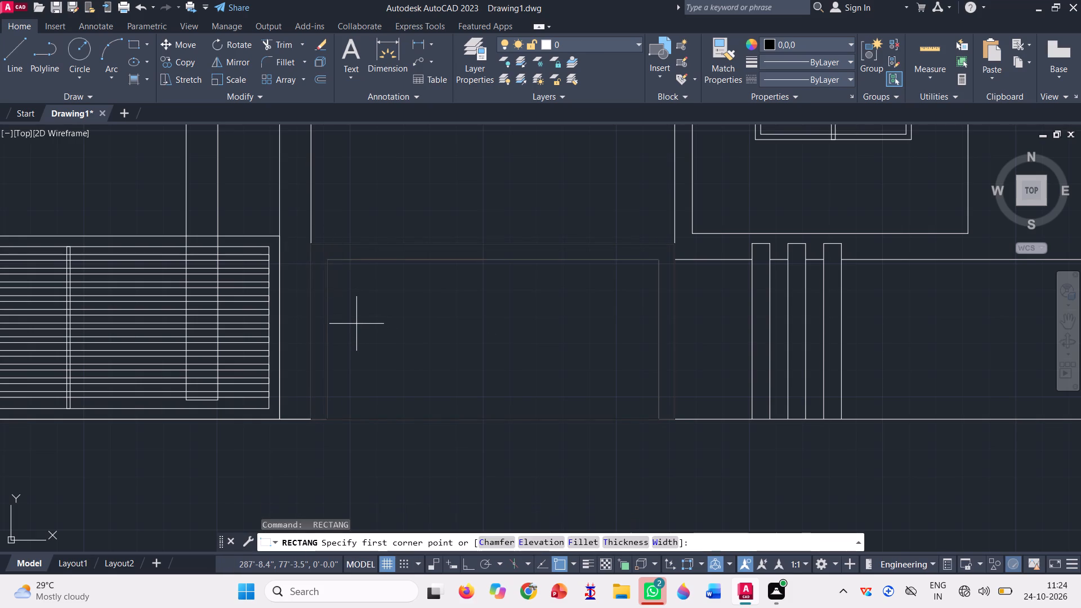
{"action": "key", "text": "space"}
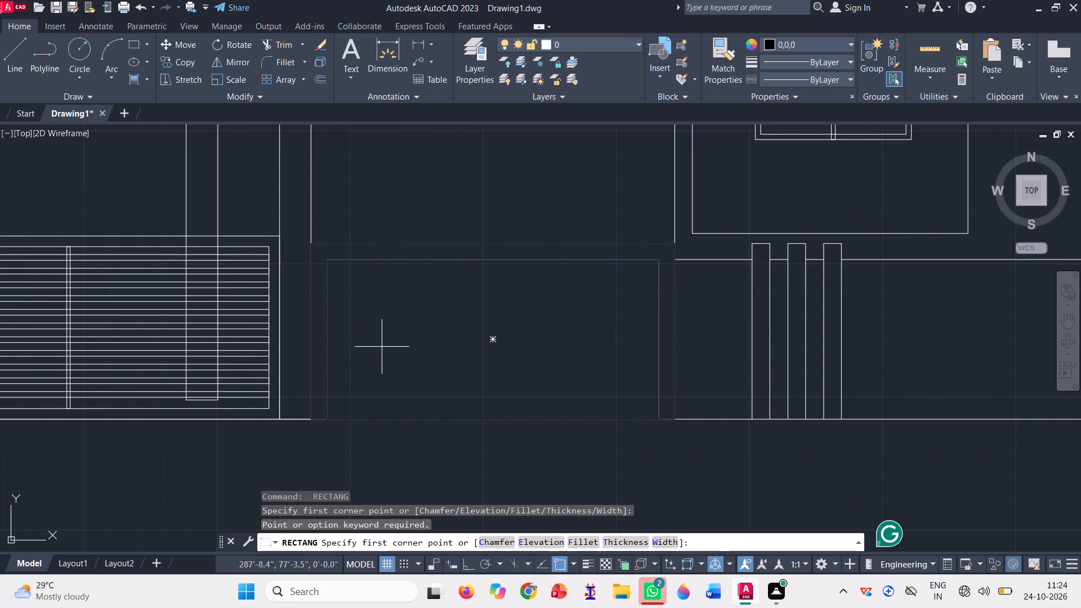
{"action": "key", "text": "grave"}
{"action": "key", "text": "Escape"}
Move both black rectangles by the outer one's lower-right corner onto the baseline of the coloured elevation's white panel beside the grey textured wall.
{"action": "type", "text": "m"}
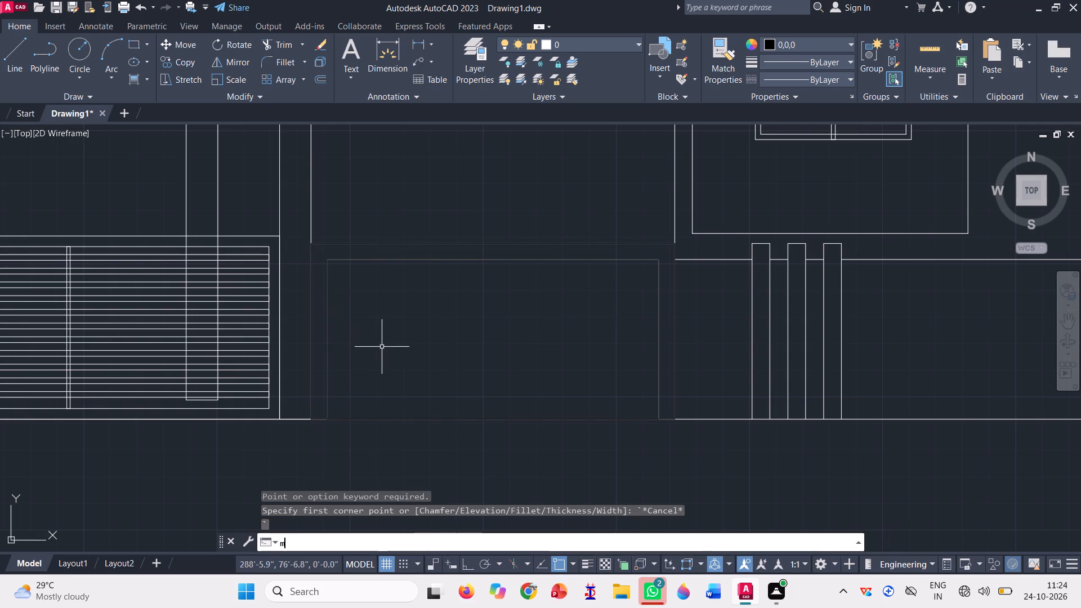
{"action": "key", "text": "space"}
{"action": "left_click", "coordinate": [328, 305]}
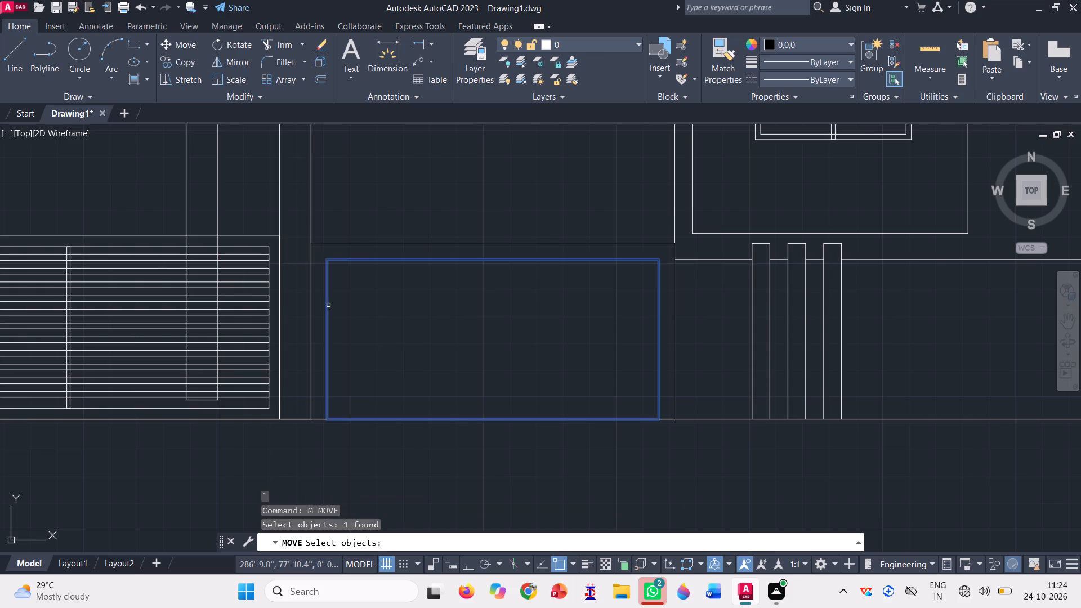
{"action": "left_click", "coordinate": [310, 308]}
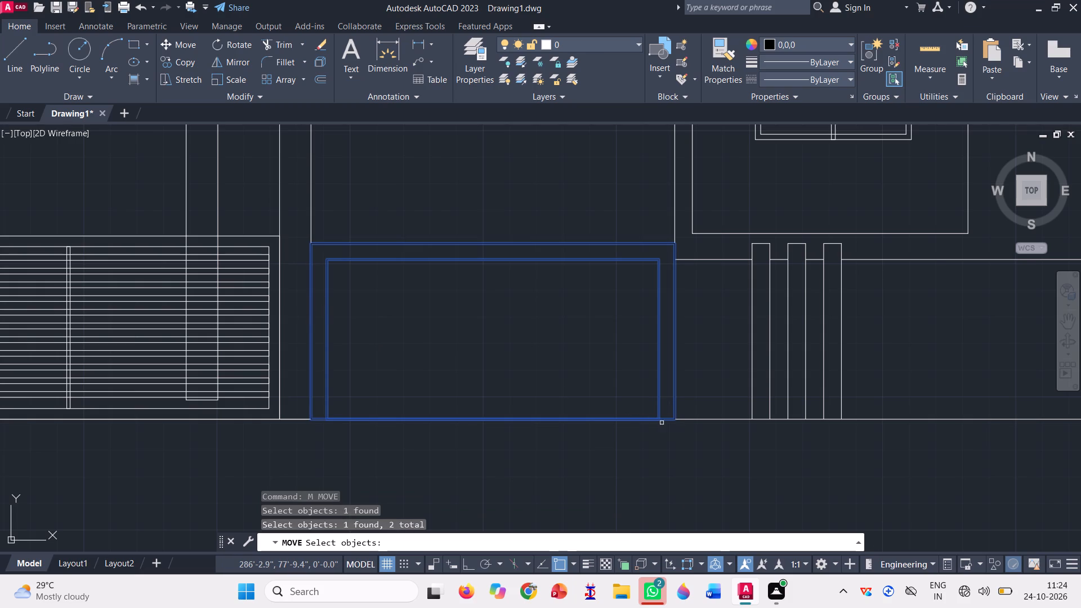
{"action": "key", "text": "space"}
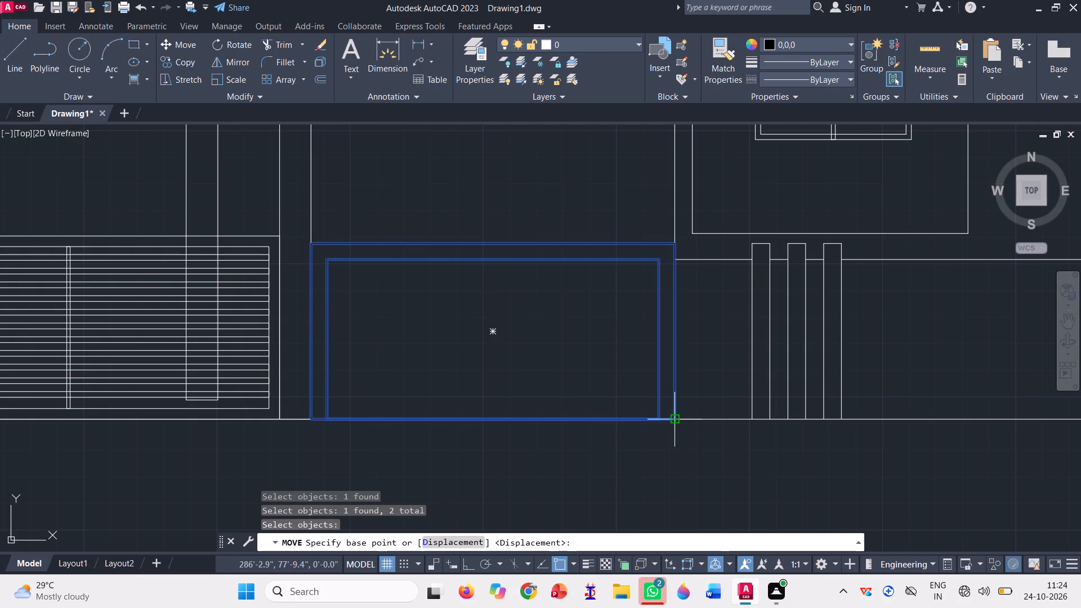
{"action": "left_click", "coordinate": [679, 421]}
{"action": "scroll", "coordinate": [789, 392], "scroll_direction": "down", "scroll_amount": 2}
{"action": "scroll", "coordinate": [646, 408], "scroll_direction": "down", "scroll_amount": 1}
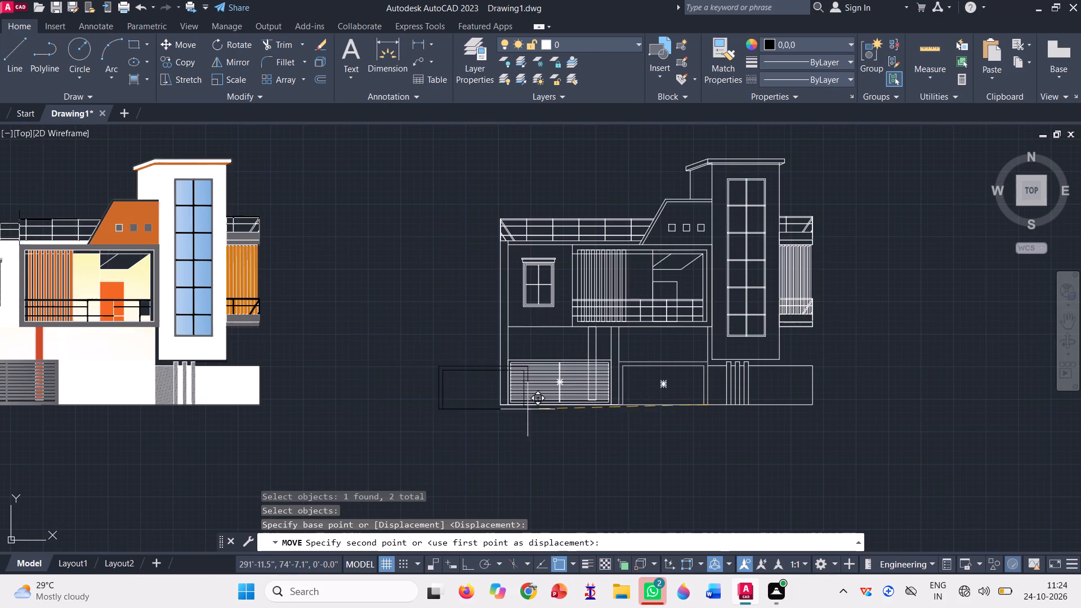
{"action": "scroll", "coordinate": [581, 402], "scroll_direction": "down", "scroll_amount": 1}
{"action": "scroll", "coordinate": [321, 419], "scroll_direction": "up", "scroll_amount": 3}
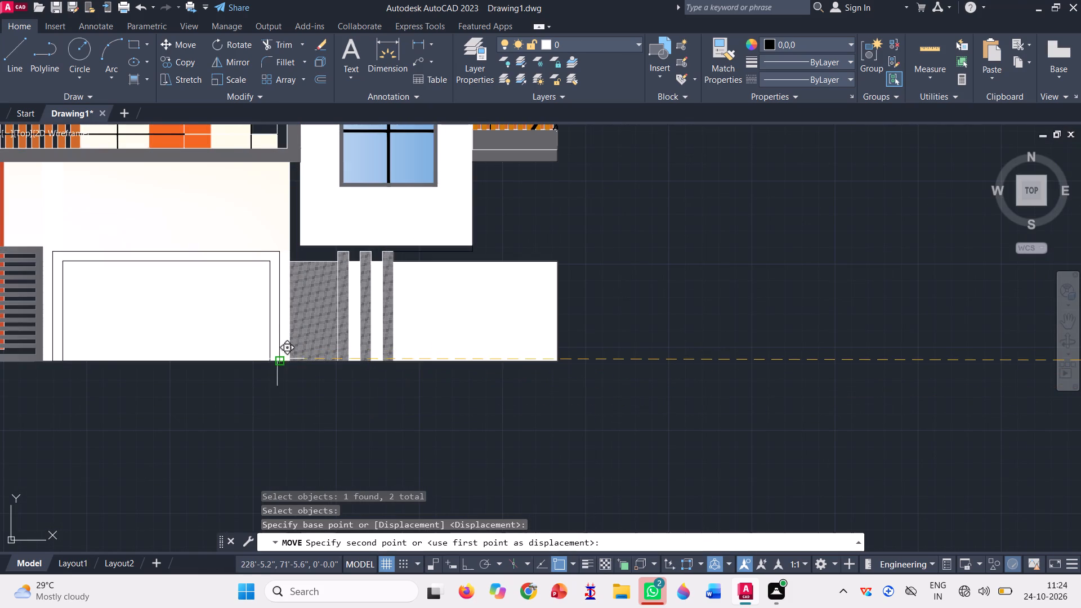
{"action": "left_click", "coordinate": [275, 358]}
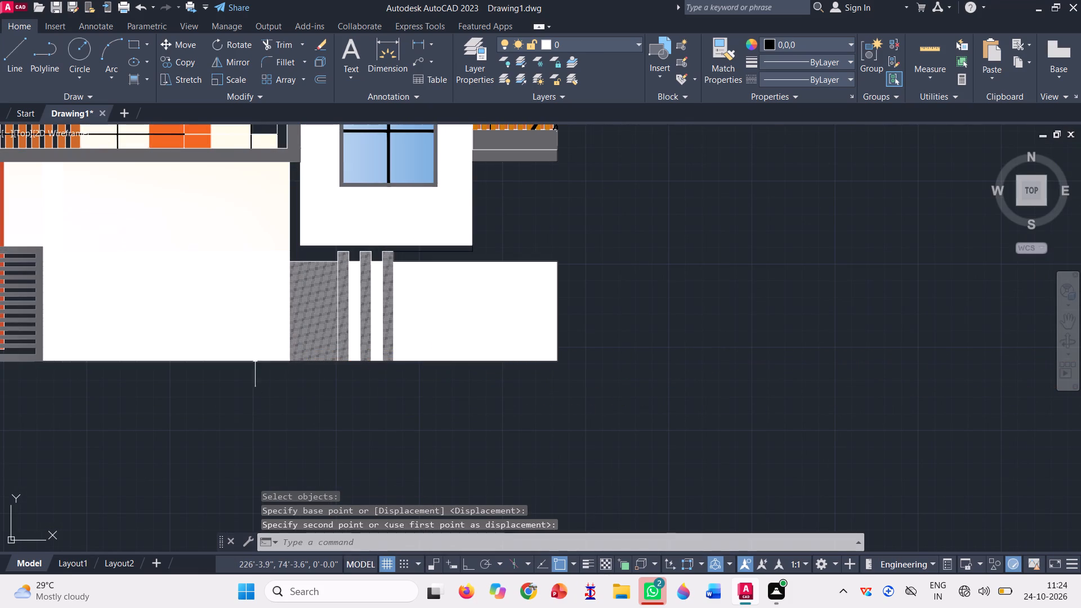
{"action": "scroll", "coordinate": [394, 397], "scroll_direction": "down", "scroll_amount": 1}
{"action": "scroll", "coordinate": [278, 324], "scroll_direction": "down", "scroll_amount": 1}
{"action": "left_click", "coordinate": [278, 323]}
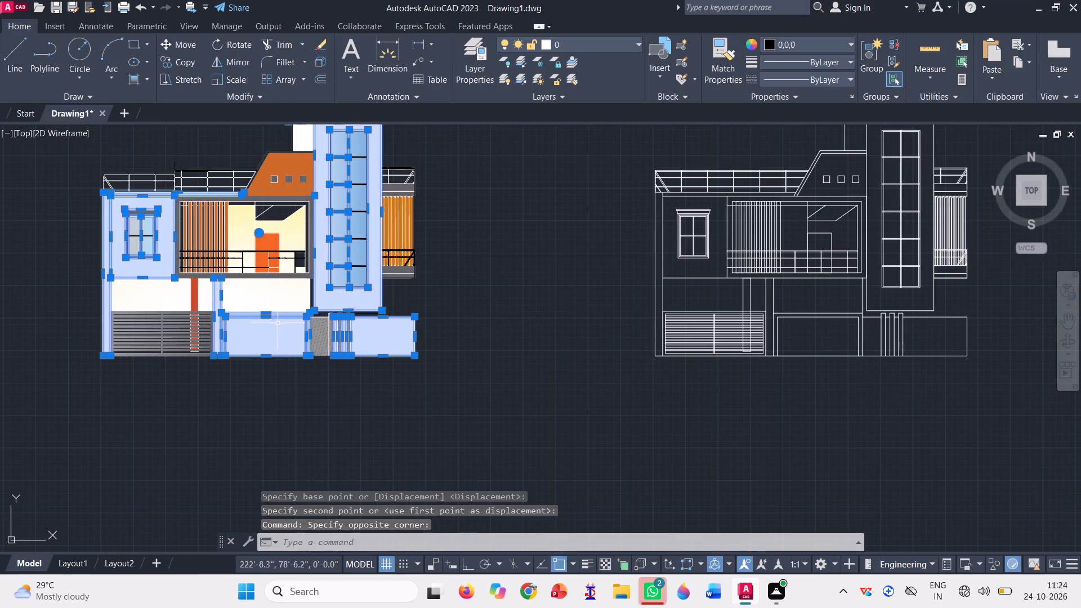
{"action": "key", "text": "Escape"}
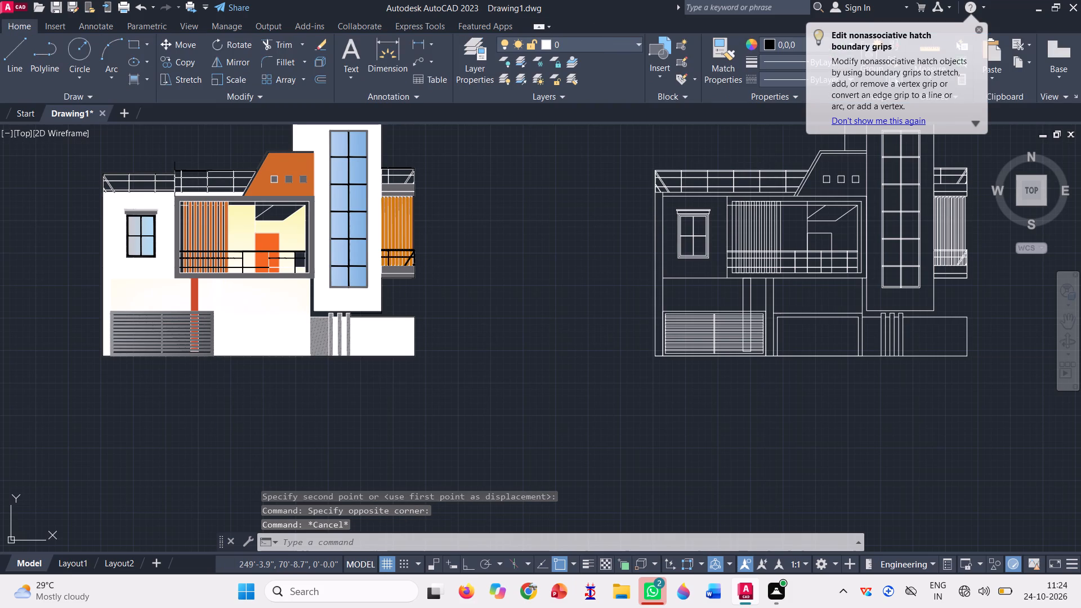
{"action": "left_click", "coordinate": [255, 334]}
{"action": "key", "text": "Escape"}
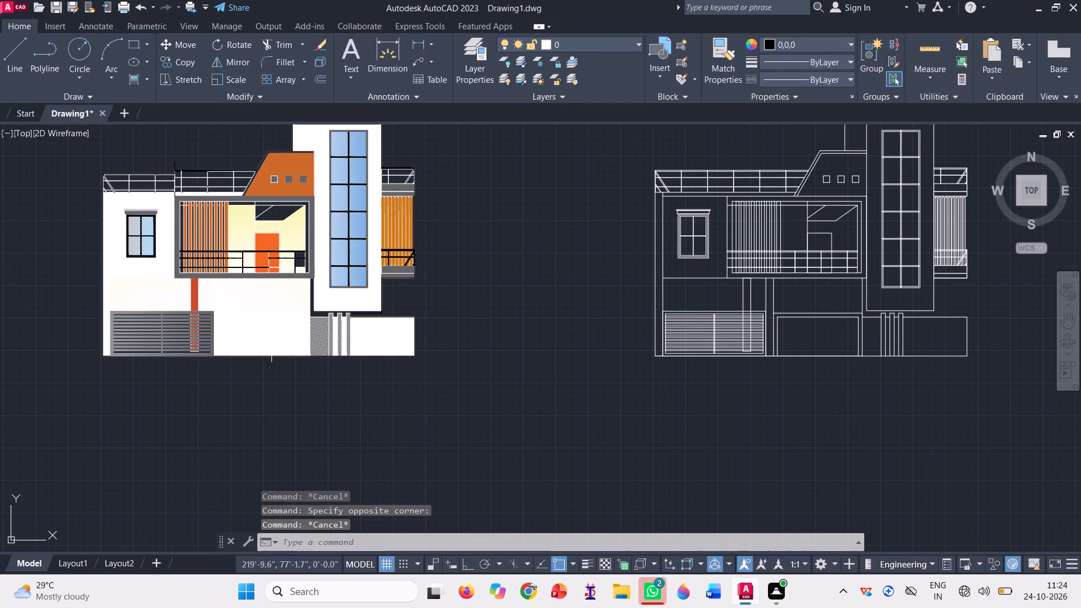
Draw a horizontal line with ortho on from the grey textured wall's top-left corner across the white panel to the gate frame's right edge.
{"action": "key", "text": "l"}
{"action": "key", "text": "Return"}
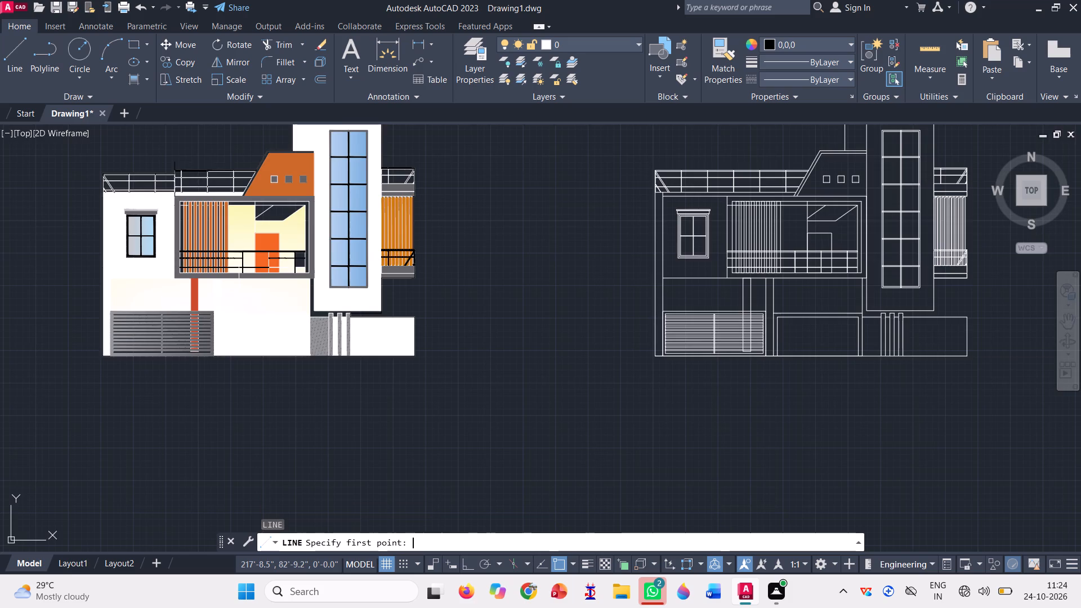
{"action": "scroll", "coordinate": [263, 316], "scroll_direction": "up", "scroll_amount": 3}
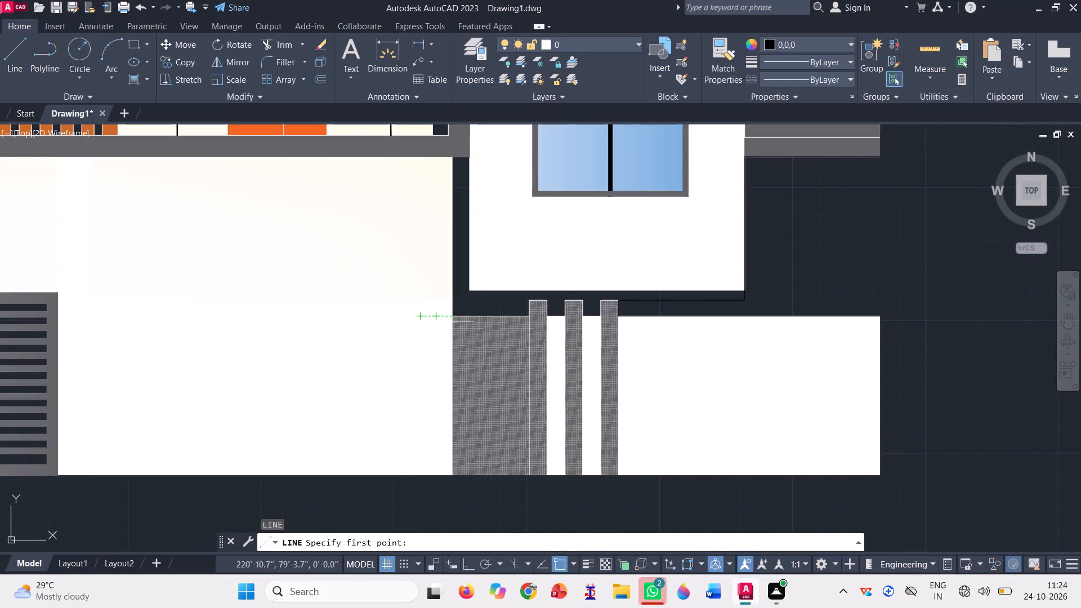
{"action": "left_click", "coordinate": [453, 319]}
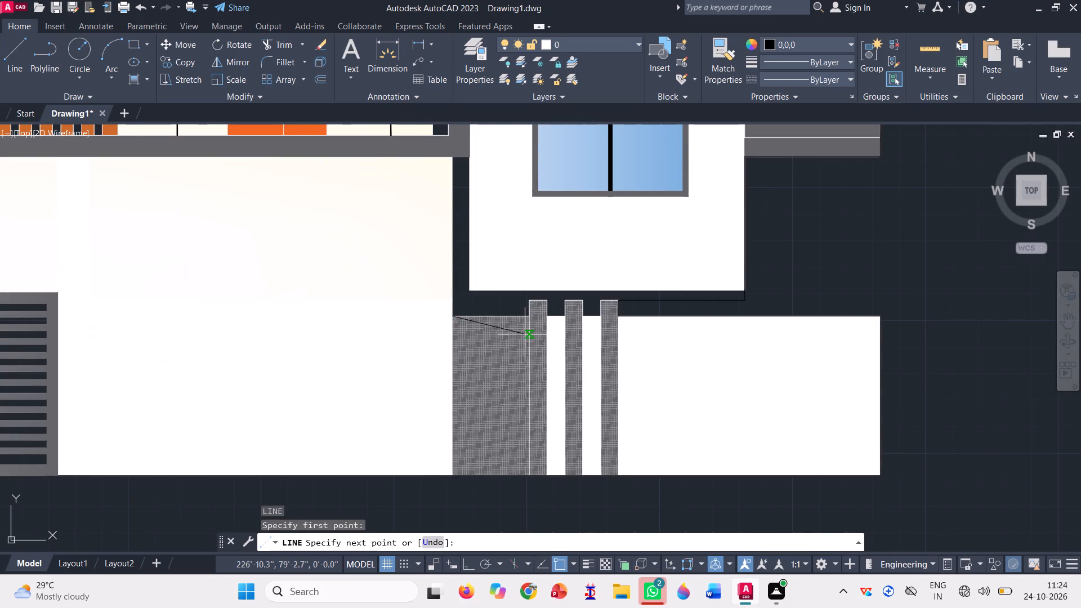
{"action": "scroll", "coordinate": [525, 334], "scroll_direction": "down", "scroll_amount": 1}
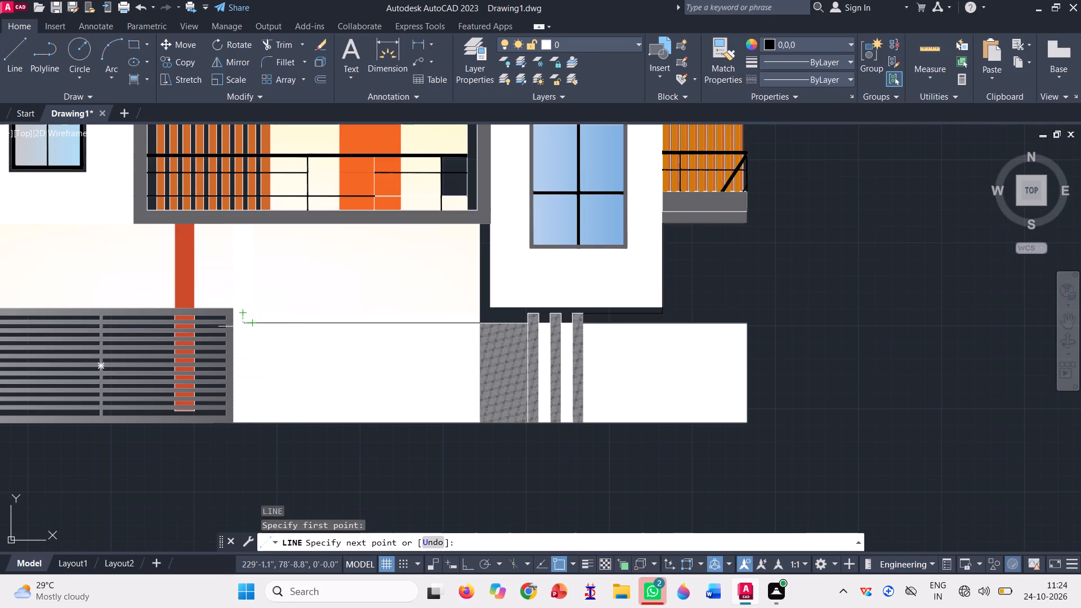
{"action": "key", "text": "F8"}
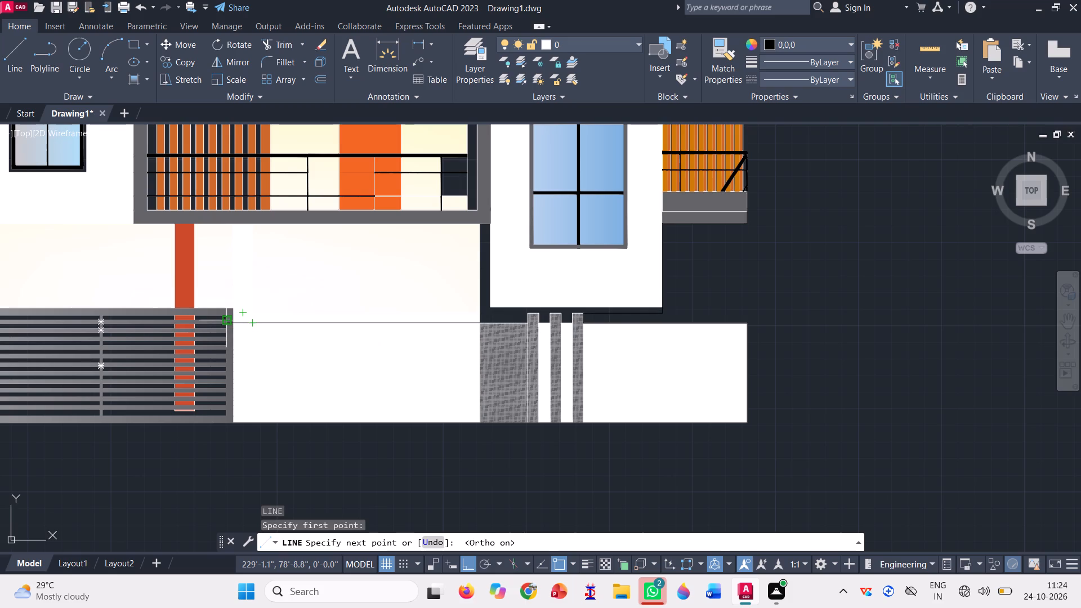
{"action": "left_click", "coordinate": [232, 320]}
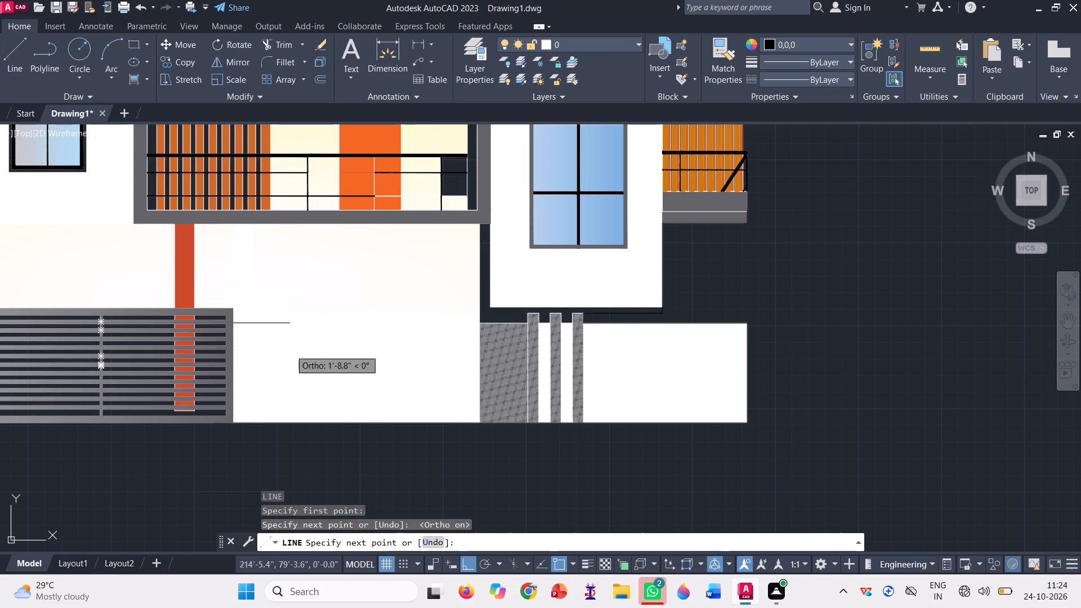
{"action": "scroll", "coordinate": [292, 349], "scroll_direction": "down", "scroll_amount": 1}
{"action": "key", "text": "Escape"}
{"action": "scroll", "coordinate": [275, 378], "scroll_direction": "down", "scroll_amount": 1}
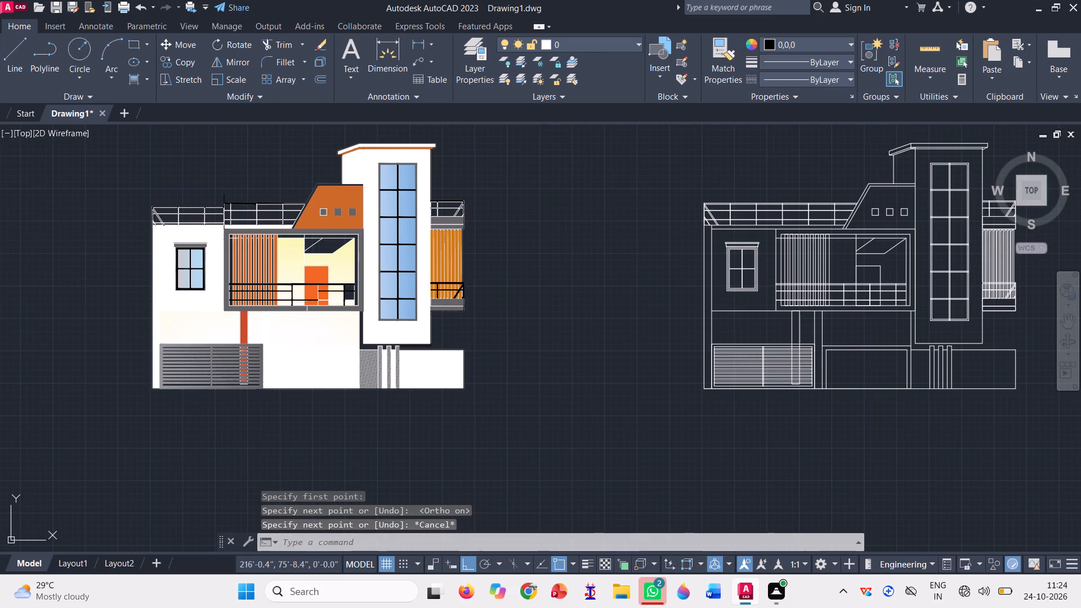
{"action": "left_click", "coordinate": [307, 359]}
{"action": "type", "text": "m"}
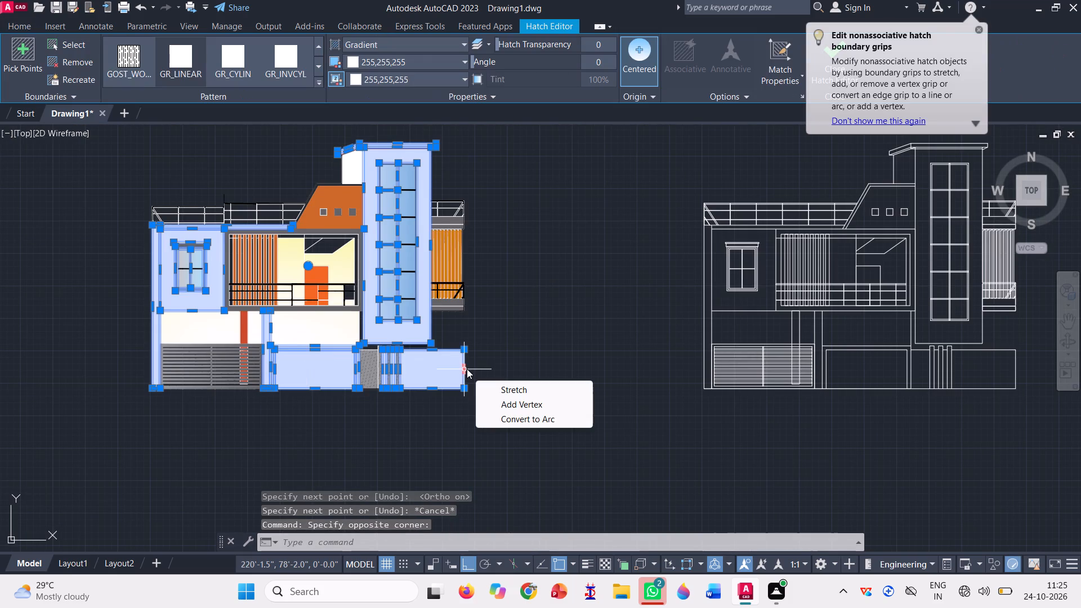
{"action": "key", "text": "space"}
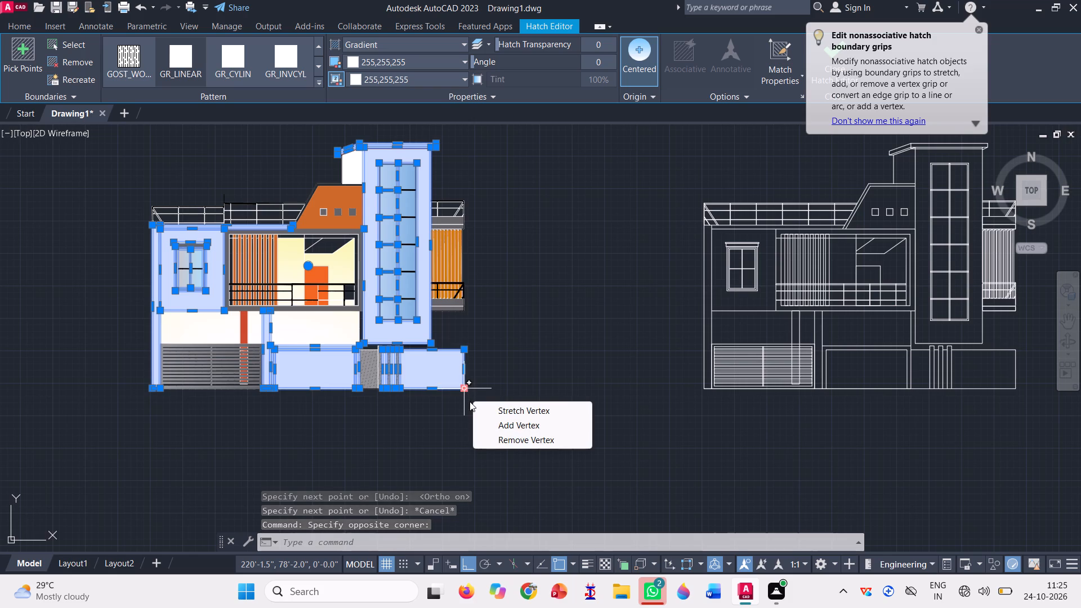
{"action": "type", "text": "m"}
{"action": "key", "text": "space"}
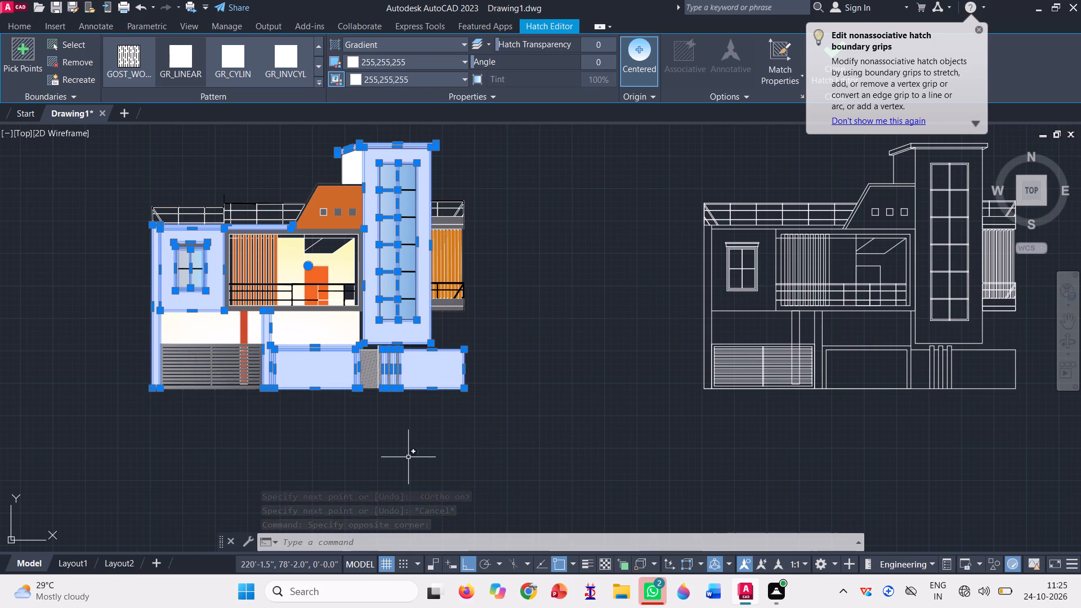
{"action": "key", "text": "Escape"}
Move the cream gradient fill from the coloured elevation's lower-right baseline corner to the same corner of the uncoloured elevation.
{"action": "left_click", "coordinate": [312, 342]}
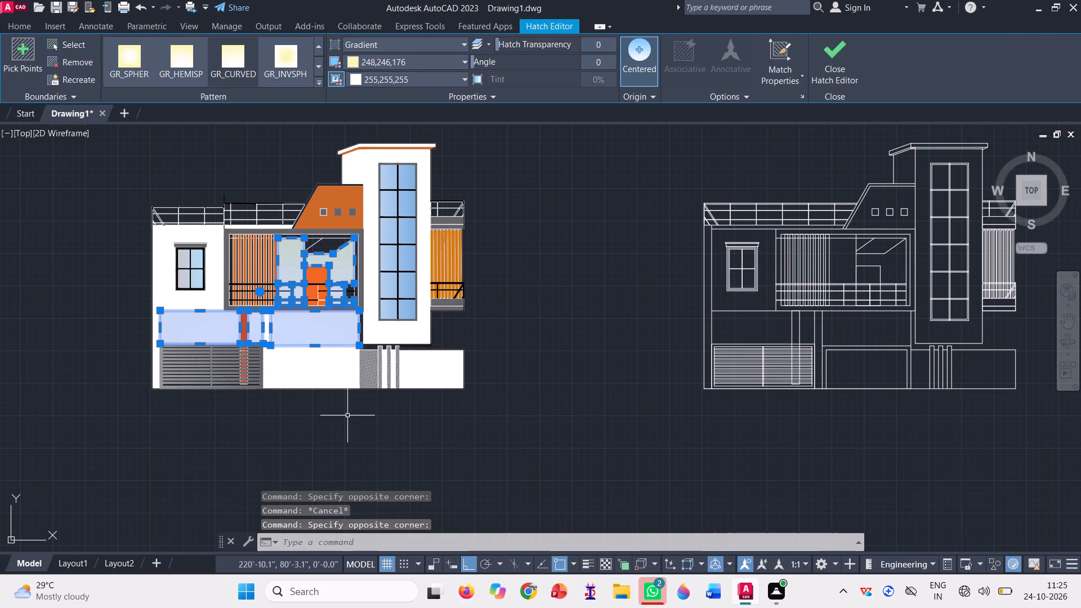
{"action": "type", "text": "m"}
{"action": "key", "text": "space"}
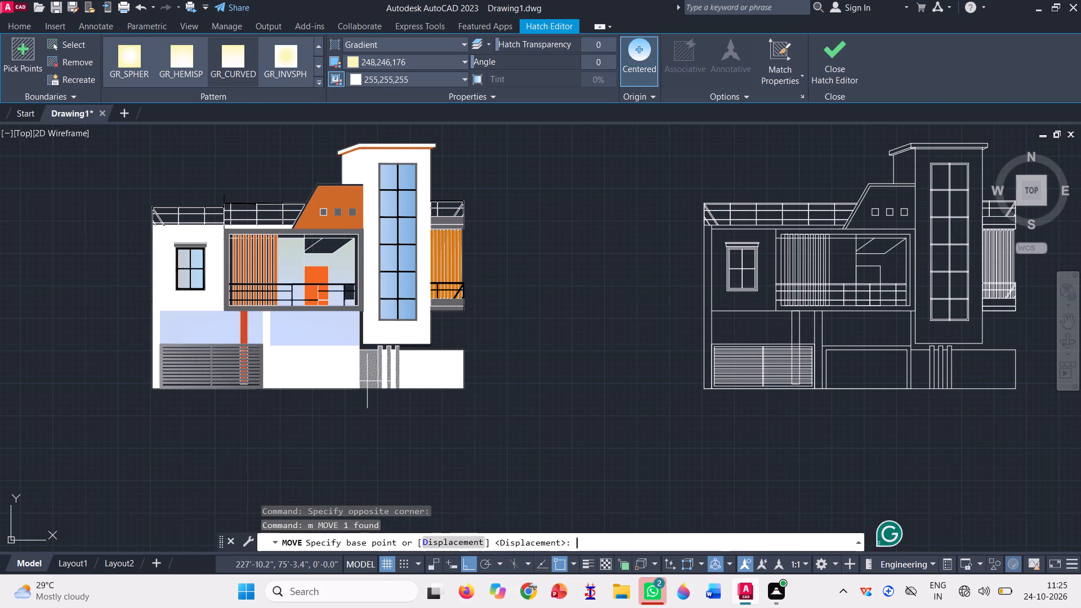
{"action": "left_click", "coordinate": [464, 391]}
{"action": "scroll", "coordinate": [311, 370], "scroll_direction": "down", "scroll_amount": 2}
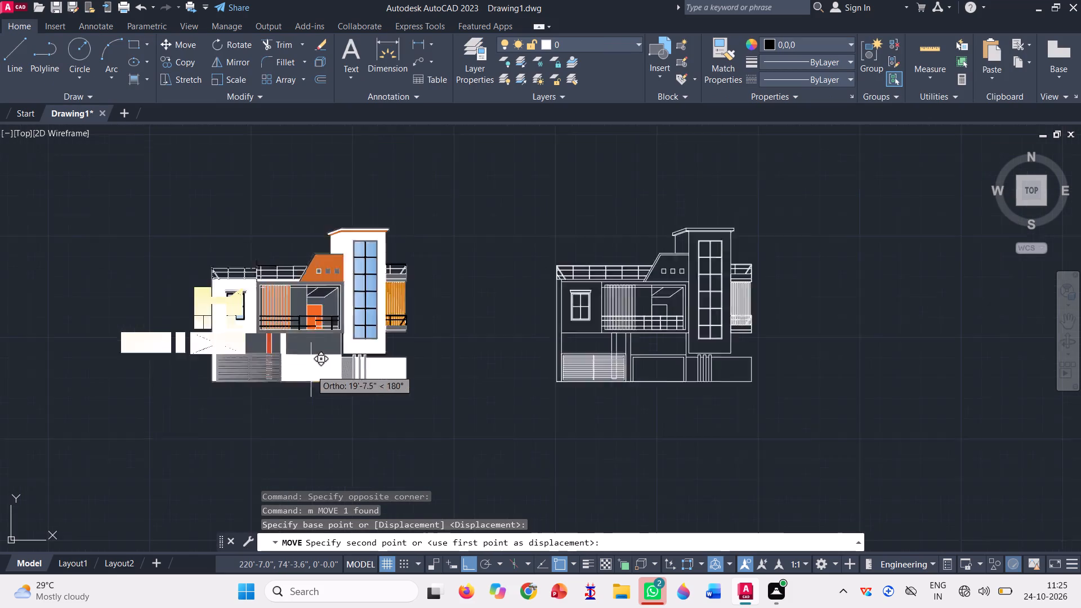
{"action": "scroll", "coordinate": [582, 382], "scroll_direction": "up", "scroll_amount": 3}
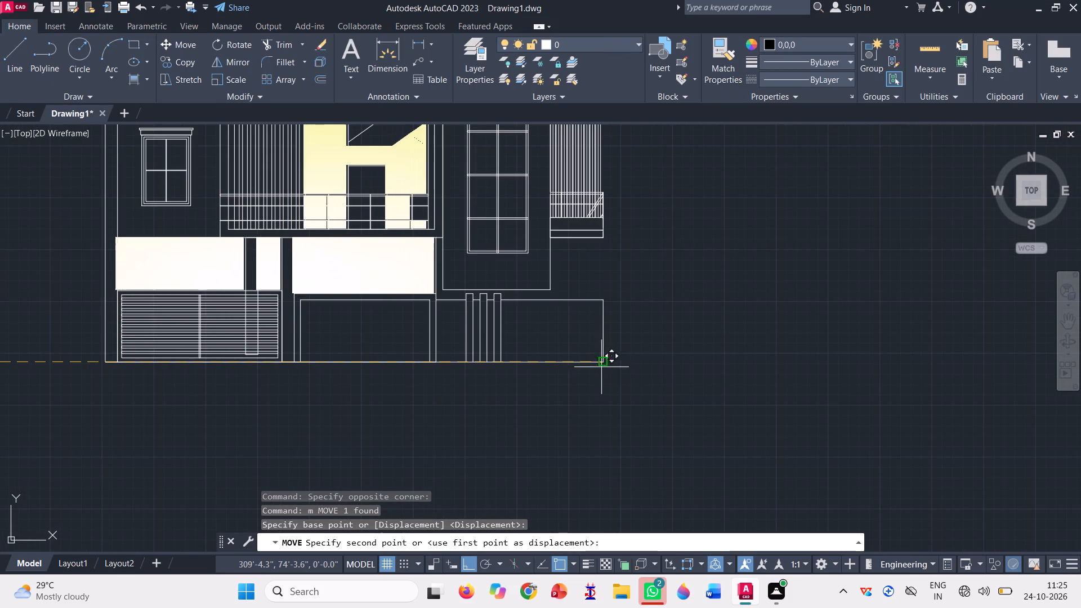
{"action": "left_click", "coordinate": [606, 365]}
Move the white gradient fill from the coloured elevation's lower-right baseline corner to the matching corner of the uncoloured elevation.
{"action": "scroll", "coordinate": [609, 366], "scroll_direction": "down", "scroll_amount": 2}
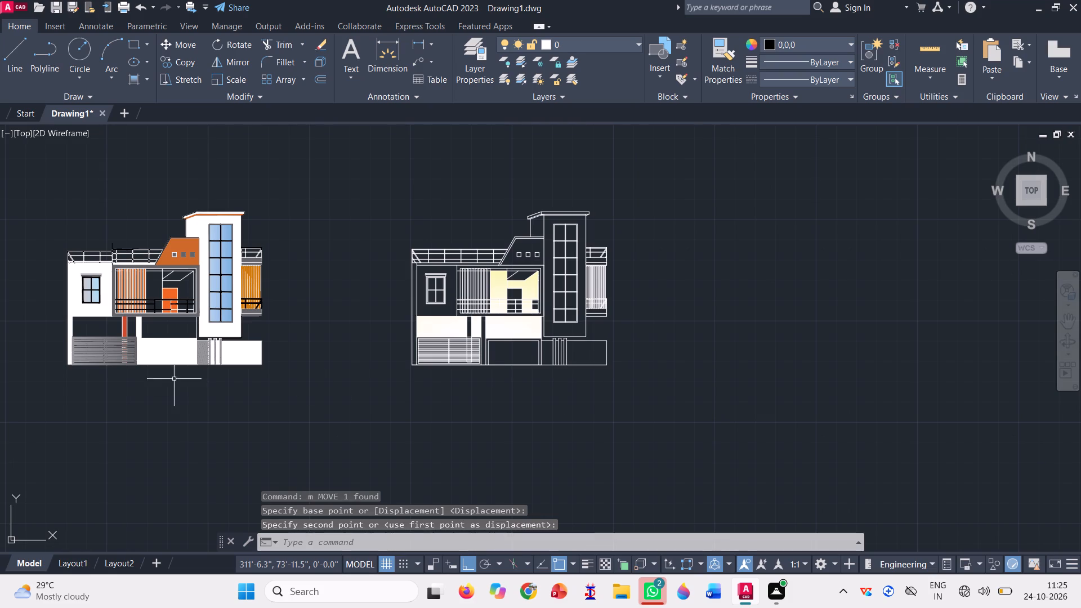
{"action": "left_click", "coordinate": [169, 348]}
{"action": "type", "text": "m"}
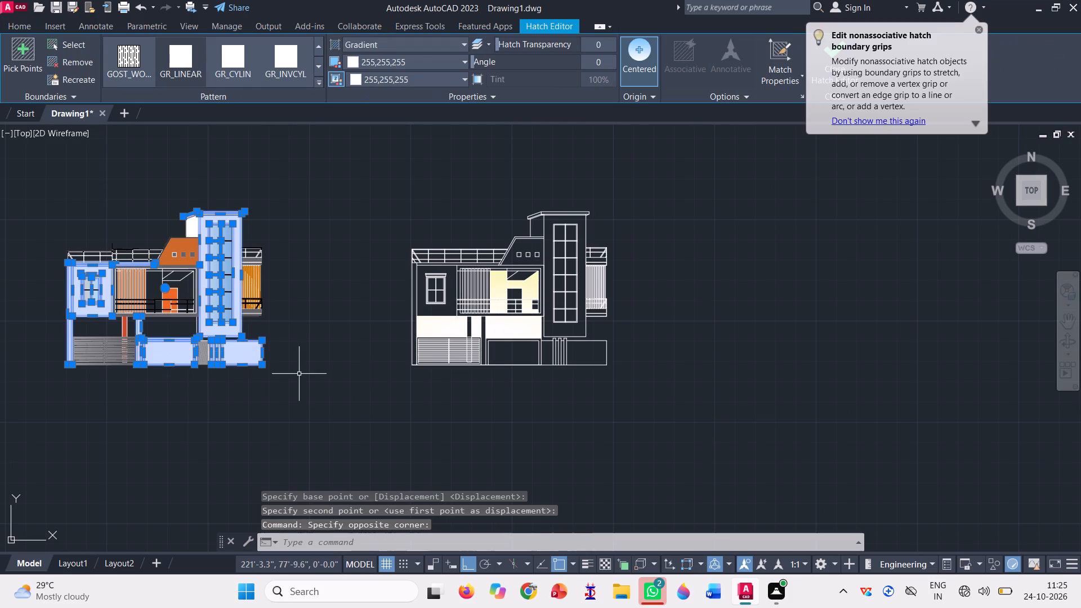
{"action": "key", "text": "space"}
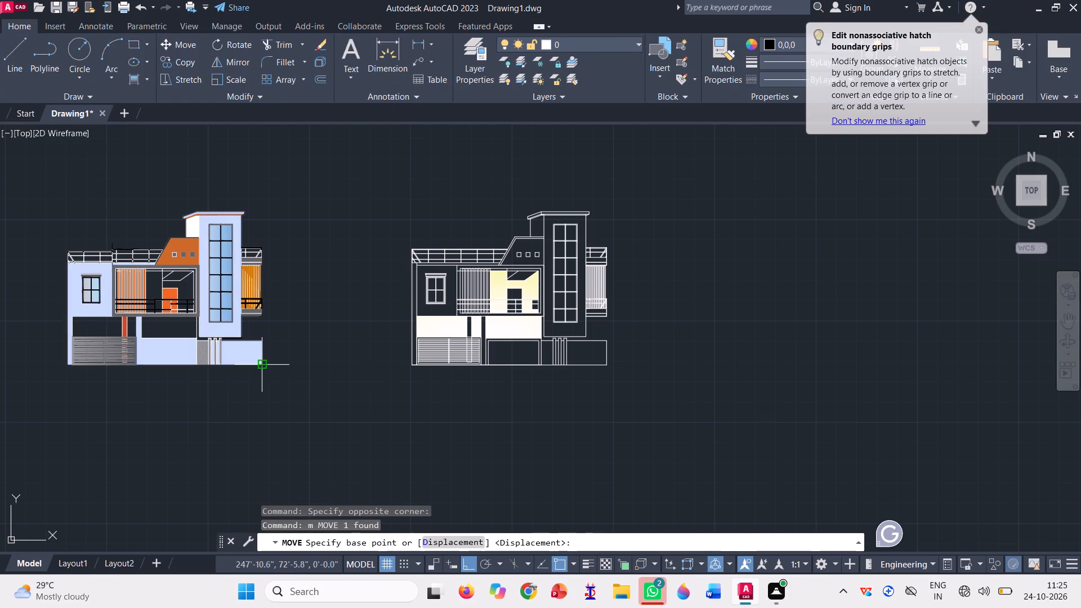
{"action": "left_click", "coordinate": [258, 362]}
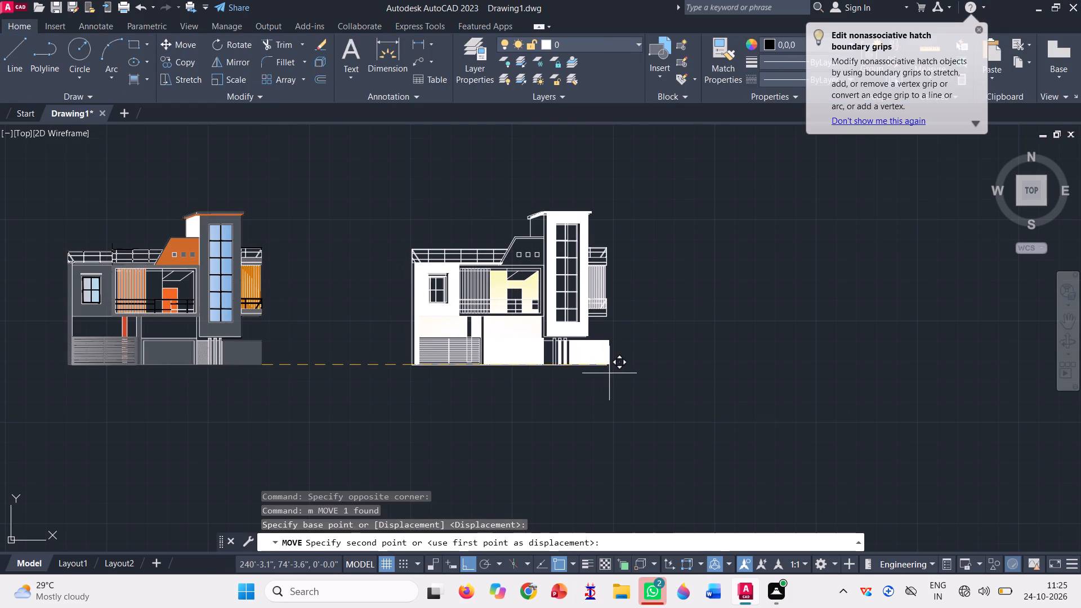
{"action": "left_click", "coordinate": [606, 360]}
Move both black panel rectangles from the coloured elevation, by the inner one's lower-right corner, onto the matching inner panel corner of the other elevation.
{"action": "scroll", "coordinate": [613, 364], "scroll_direction": "down", "scroll_amount": 1}
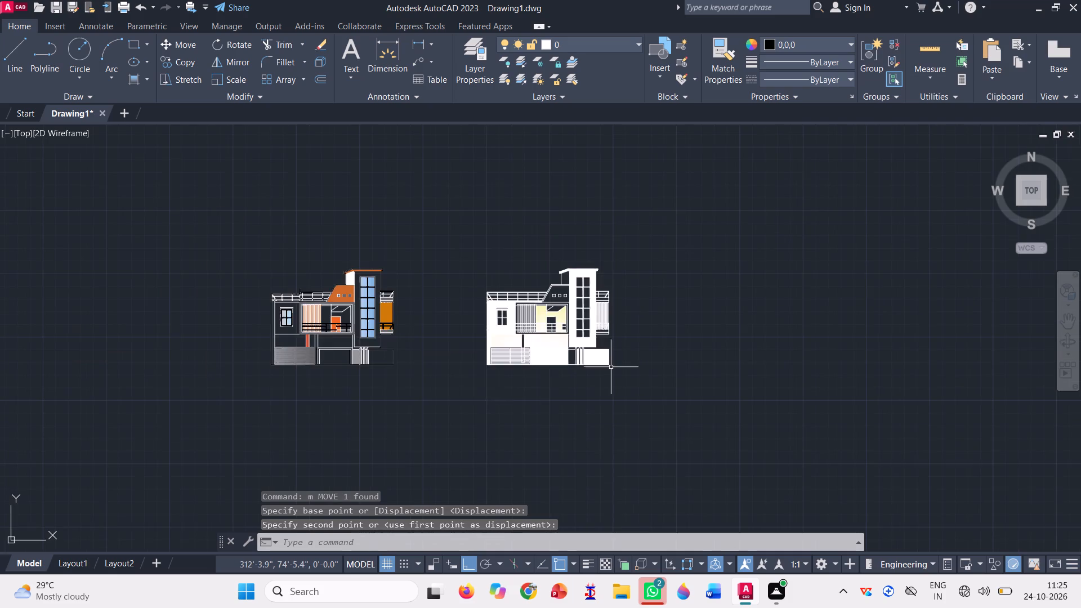
{"action": "scroll", "coordinate": [321, 370], "scroll_direction": "up", "scroll_amount": 3}
{"action": "scroll", "coordinate": [330, 293], "scroll_direction": "up", "scroll_amount": 3}
{"action": "left_click", "coordinate": [322, 326]}
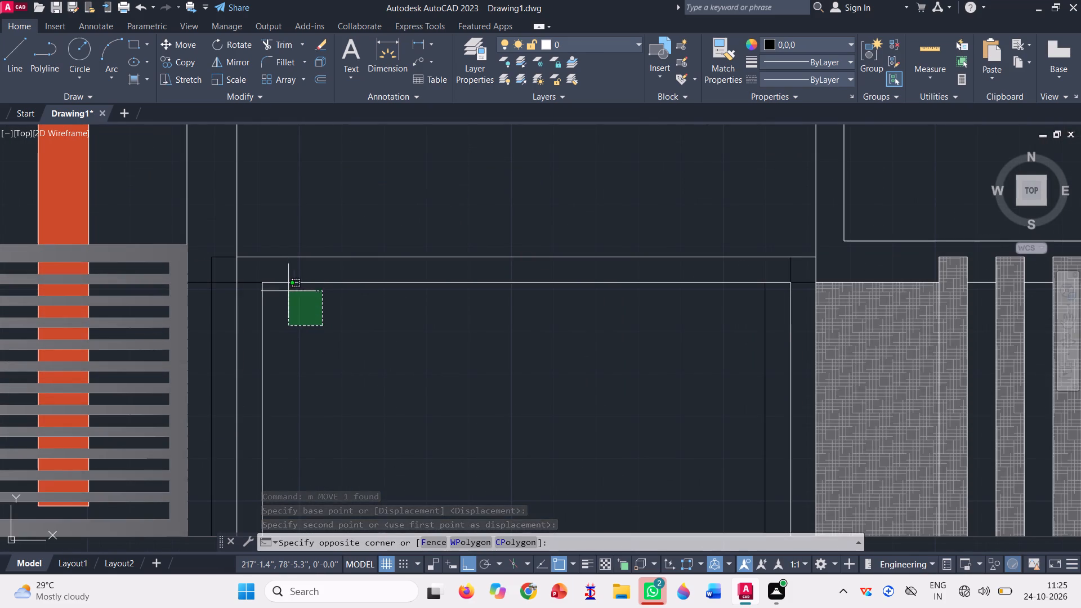
{"action": "left_click", "coordinate": [298, 310]}
{"action": "scroll", "coordinate": [377, 315], "scroll_direction": "down", "scroll_amount": 1}
{"action": "scroll", "coordinate": [647, 387], "scroll_direction": "up", "scroll_amount": 2}
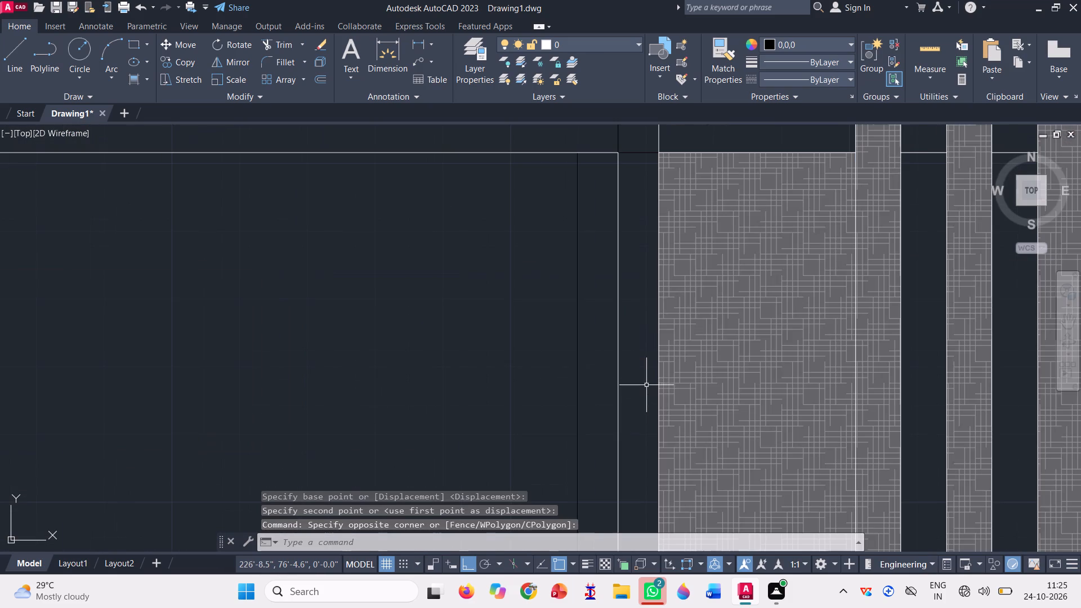
{"action": "left_click", "coordinate": [587, 365]}
{"action": "left_click", "coordinate": [542, 342]}
{"action": "scroll", "coordinate": [565, 350], "scroll_direction": "down", "scroll_amount": 1}
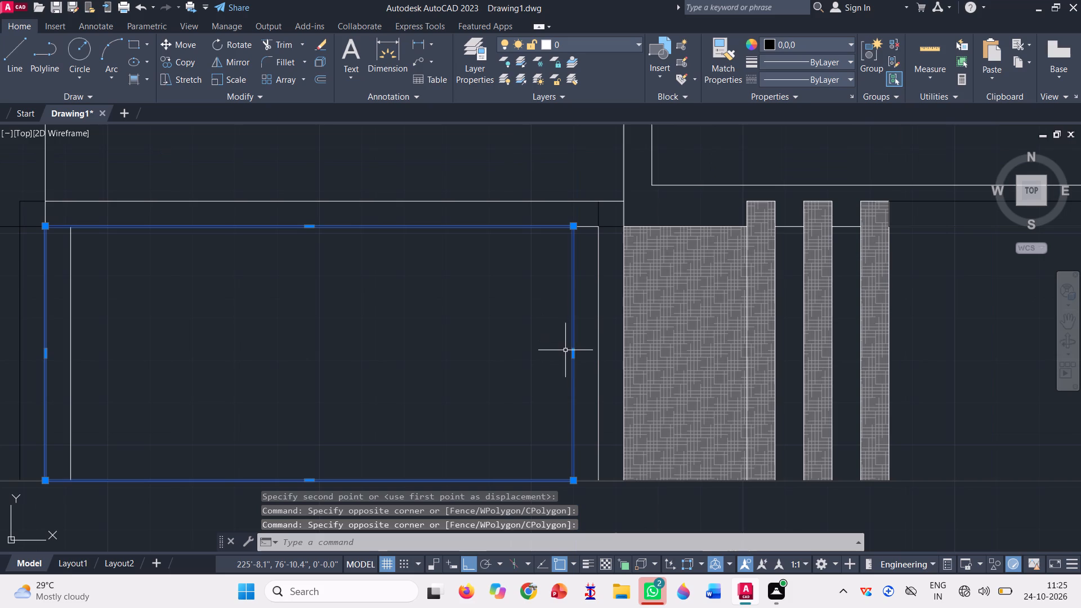
{"action": "left_click", "coordinate": [598, 337]}
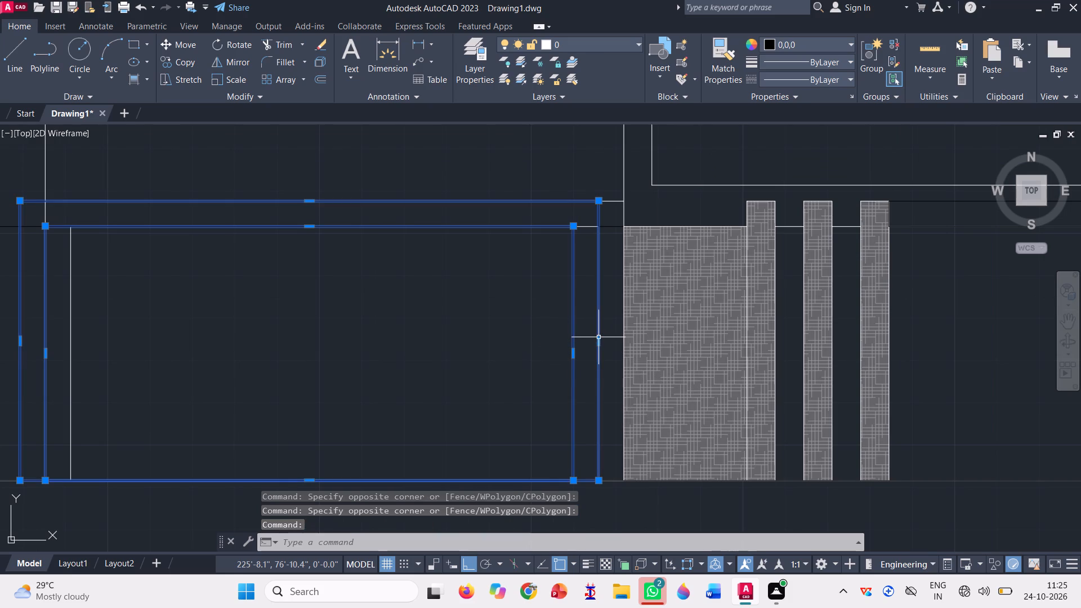
{"action": "scroll", "coordinate": [549, 328], "scroll_direction": "down", "scroll_amount": 1}
{"action": "type", "text": "m"}
{"action": "key", "text": "space"}
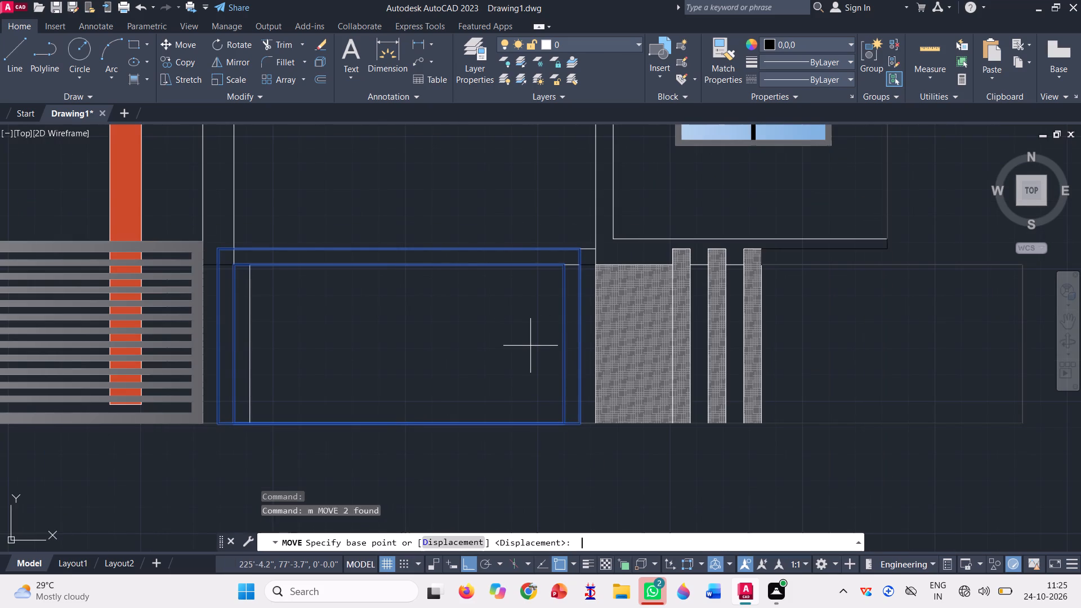
{"action": "left_click", "coordinate": [557, 424]}
{"action": "scroll", "coordinate": [468, 323], "scroll_direction": "down", "scroll_amount": 4}
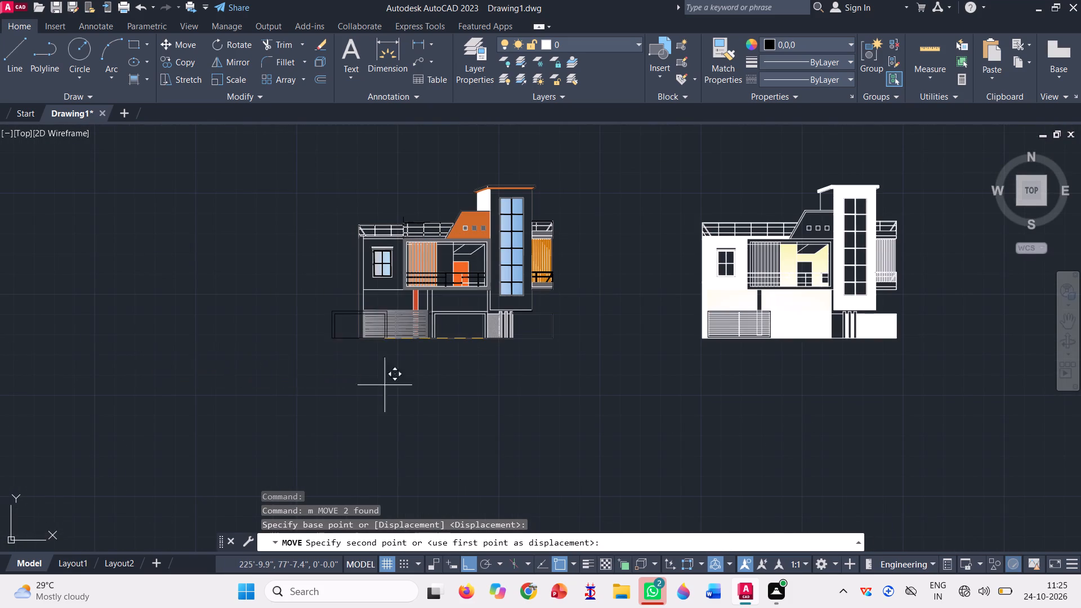
{"action": "scroll", "coordinate": [863, 341], "scroll_direction": "up", "scroll_amount": 2}
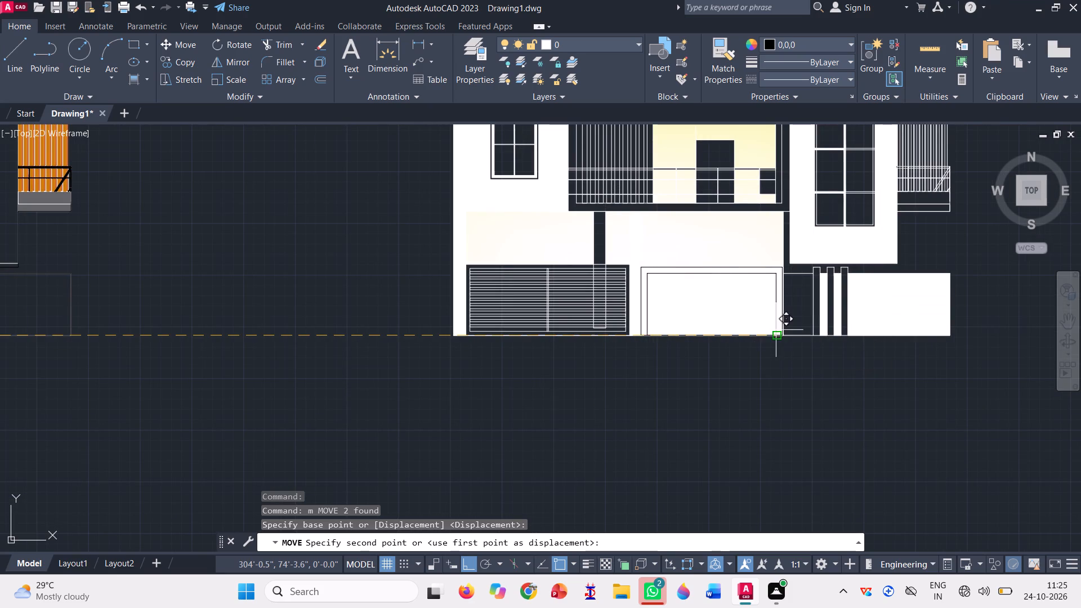
{"action": "scroll", "coordinate": [776, 328], "scroll_direction": "up", "scroll_amount": 2}
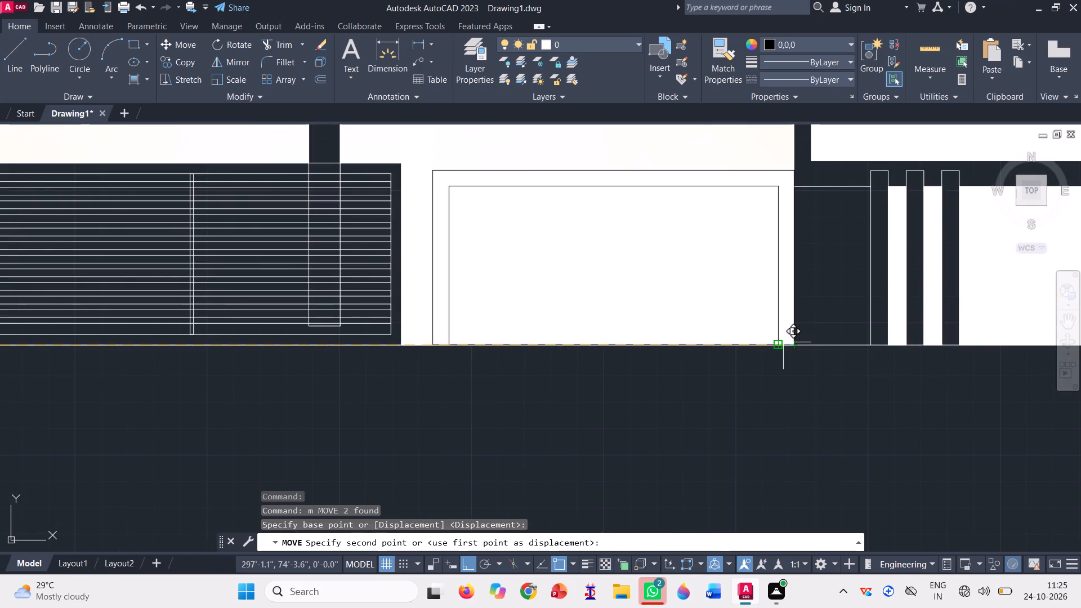
{"action": "left_click", "coordinate": [774, 341]}
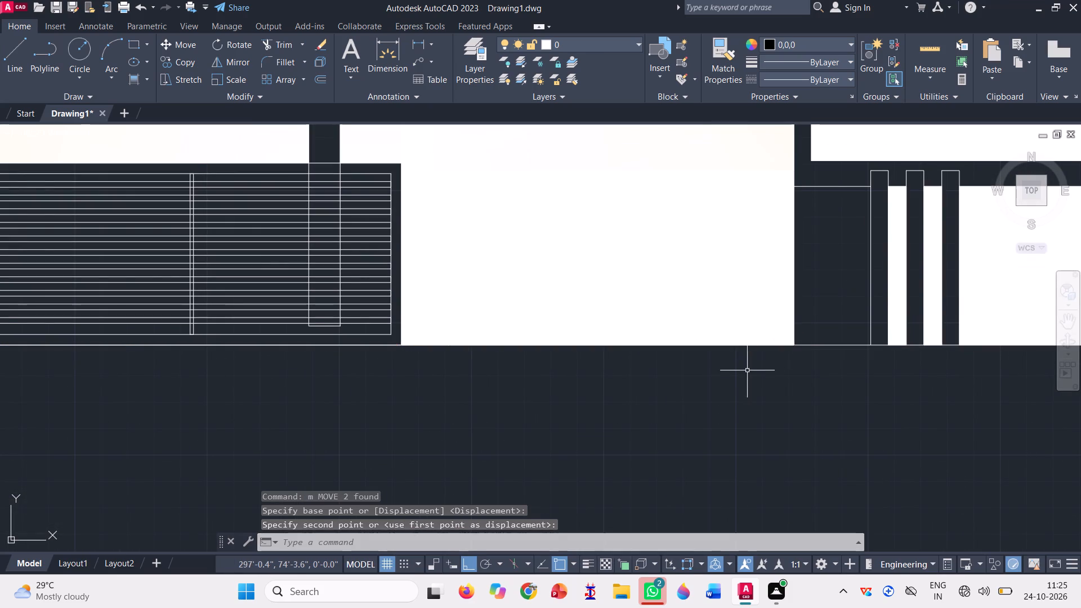
Move the cream and white gradient fills together back to the coloured elevation, matching their lower-right baseline corner.
{"action": "scroll", "coordinate": [662, 371], "scroll_direction": "down", "scroll_amount": 4}
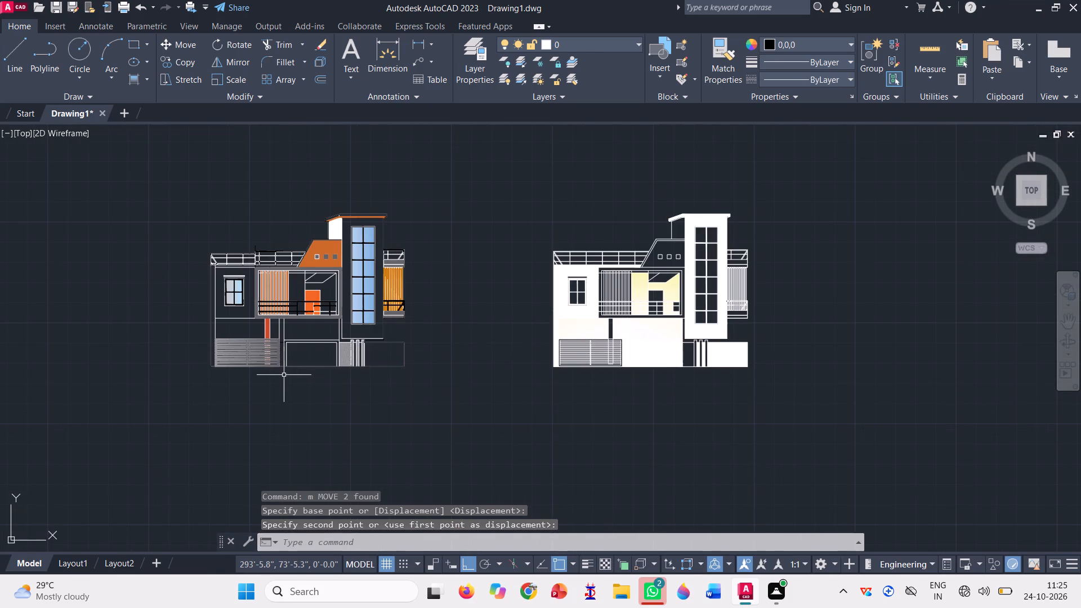
{"action": "scroll", "coordinate": [284, 374], "scroll_direction": "up", "scroll_amount": 2}
{"action": "scroll", "coordinate": [287, 341], "scroll_direction": "down", "scroll_amount": 2}
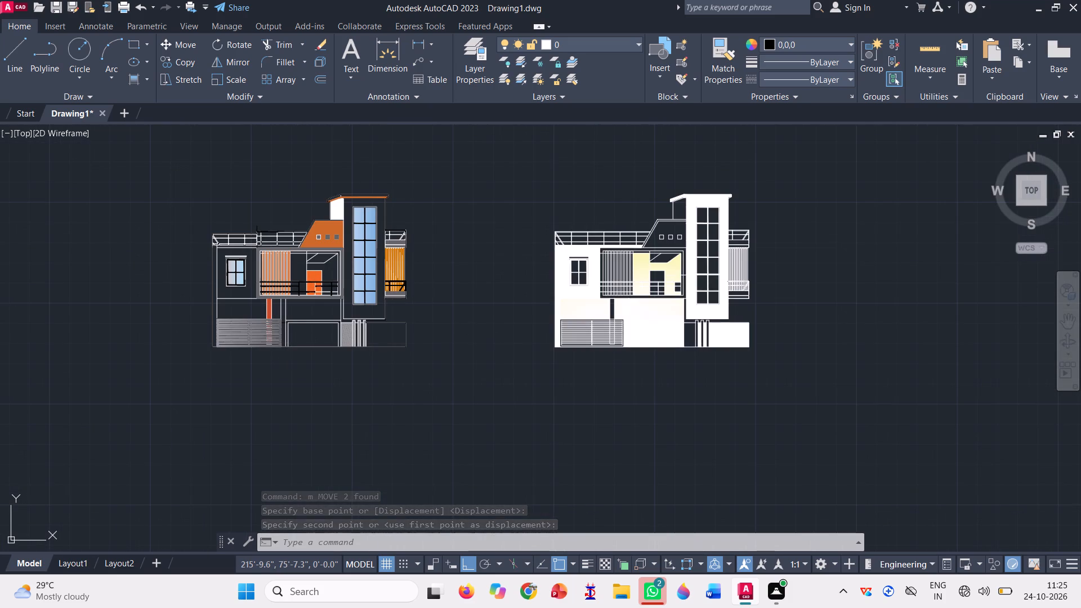
{"action": "left_click", "coordinate": [705, 196]}
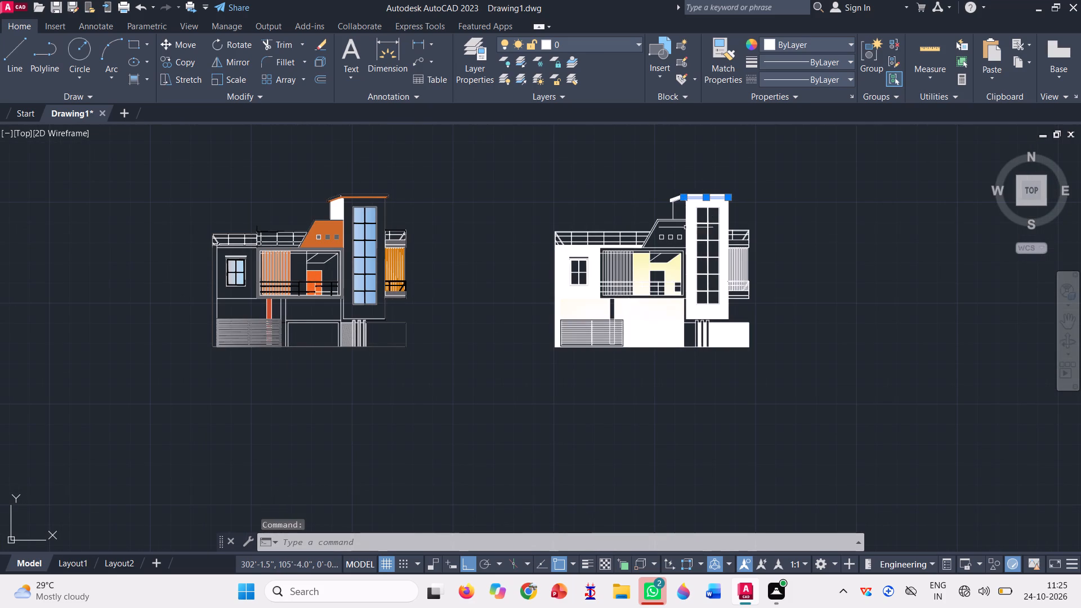
{"action": "key", "text": "Escape"}
{"action": "left_click", "coordinate": [670, 310]}
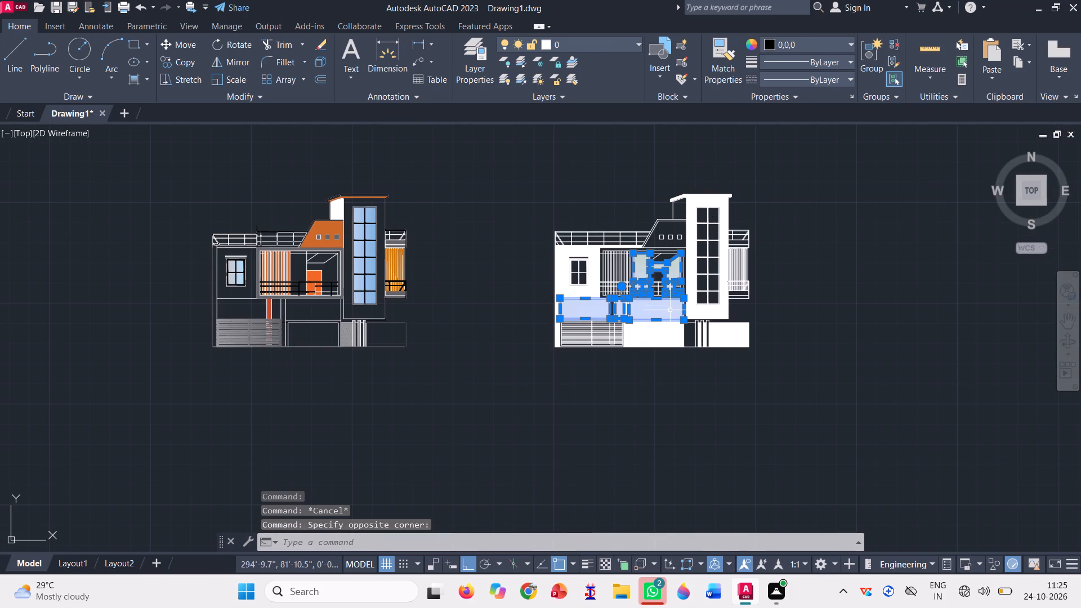
{"action": "left_click", "coordinate": [596, 271]}
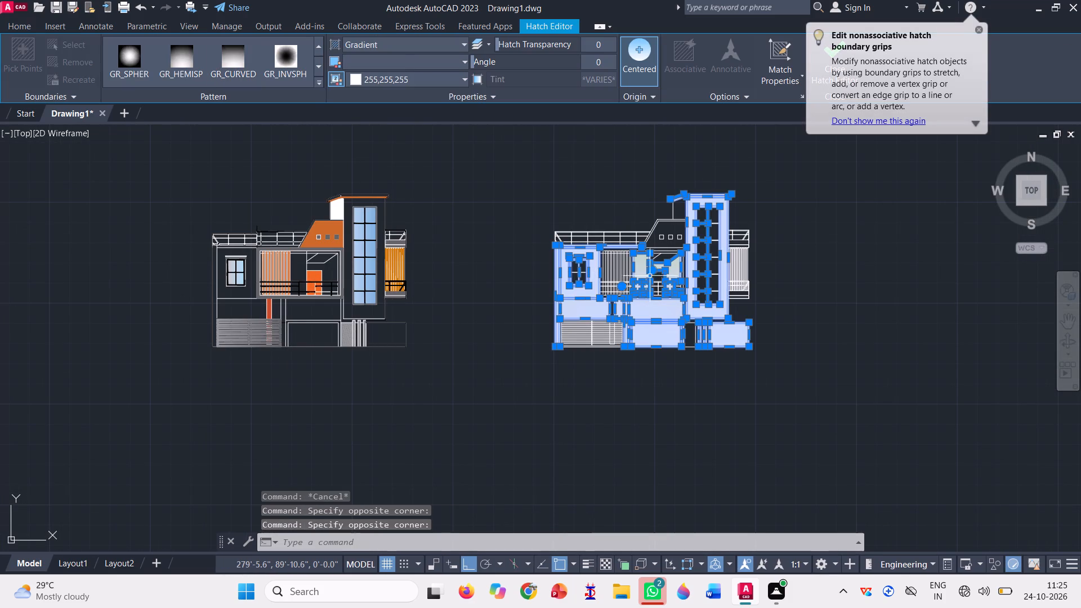
{"action": "type", "text": "m"}
{"action": "key", "text": "space"}
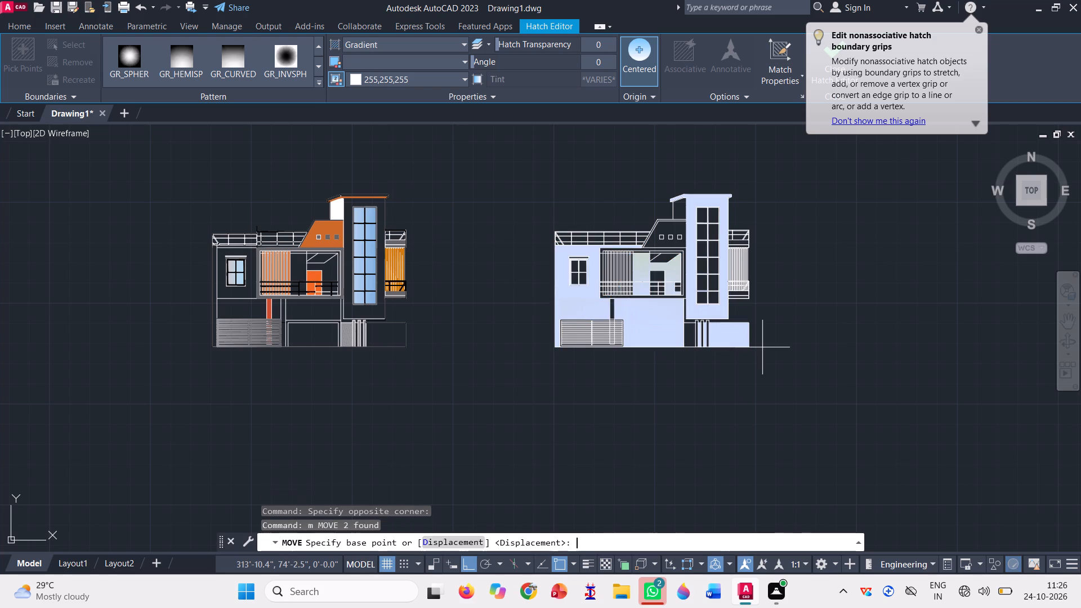
{"action": "scroll", "coordinate": [762, 347], "scroll_direction": "up", "scroll_amount": 3}
{"action": "left_click", "coordinate": [731, 346]}
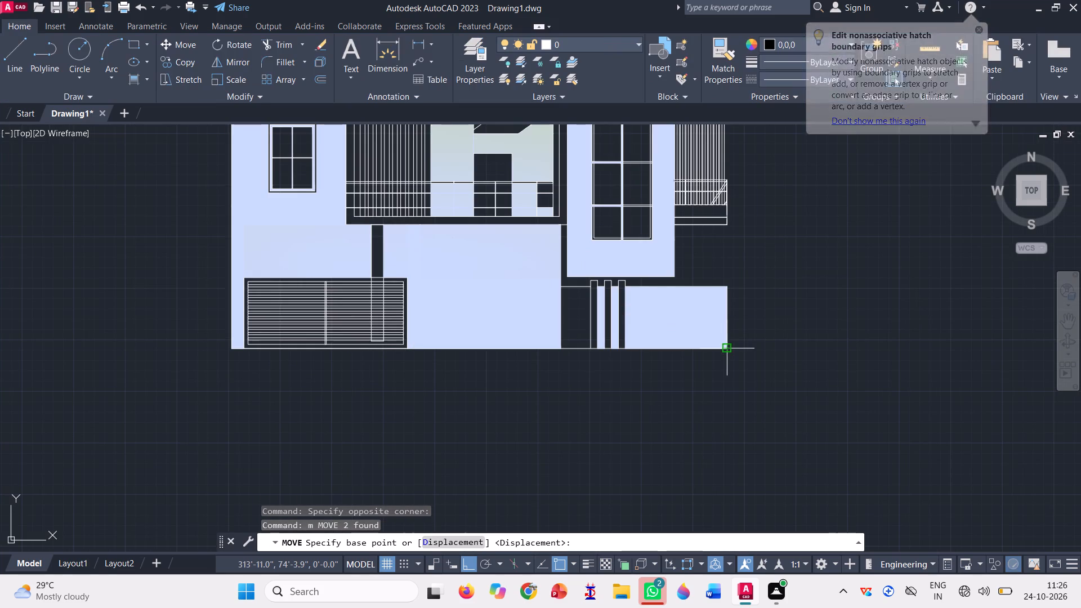
{"action": "scroll", "coordinate": [872, 352], "scroll_direction": "down", "scroll_amount": 2}
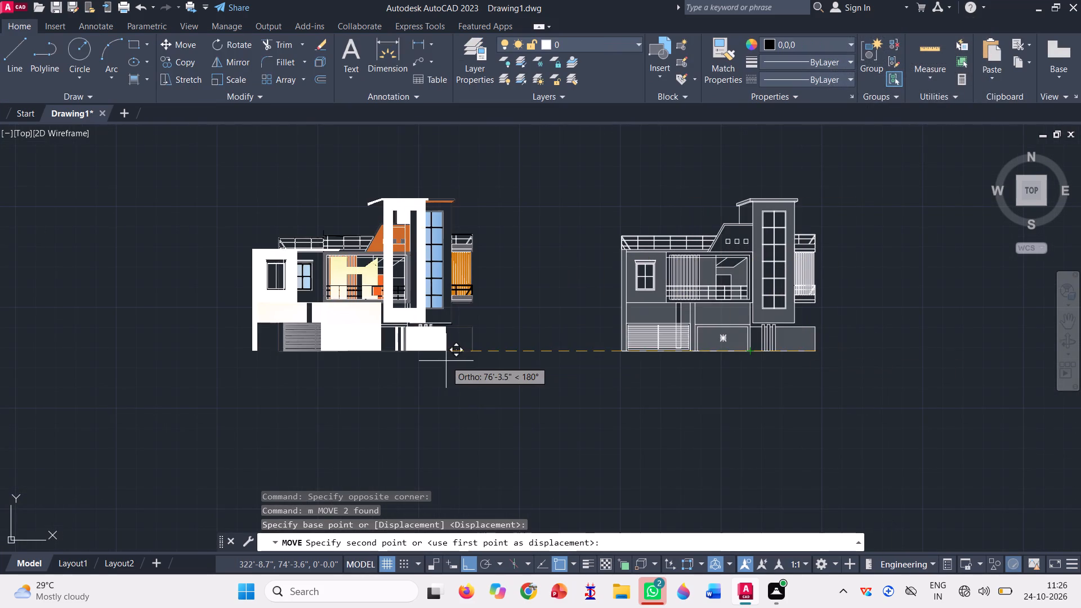
{"action": "scroll", "coordinate": [446, 360], "scroll_direction": "up", "scroll_amount": 3}
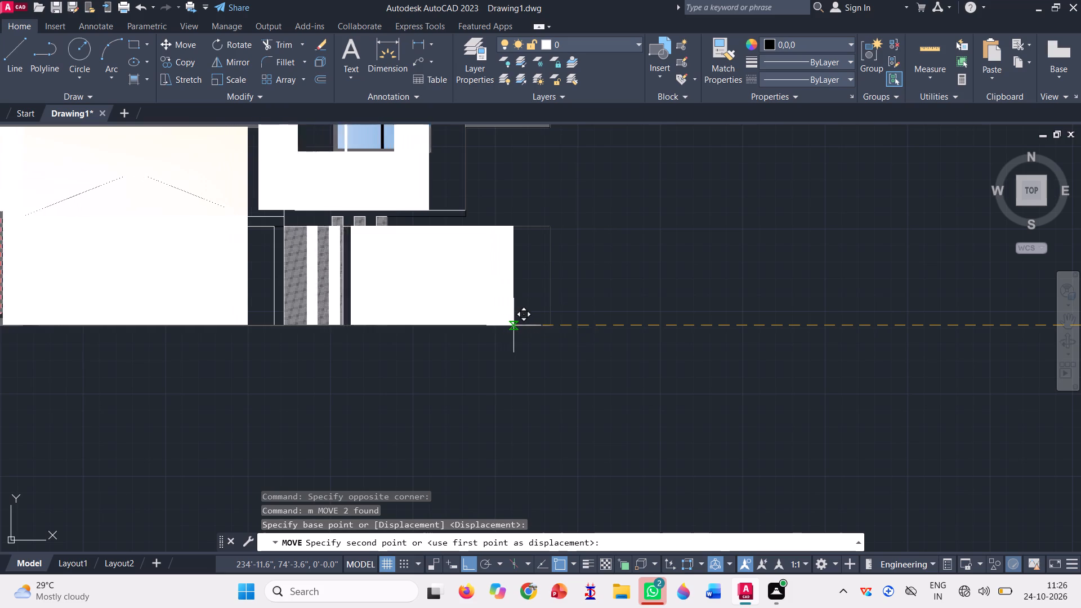
{"action": "left_click", "coordinate": [551, 328]}
{"action": "scroll", "coordinate": [493, 348], "scroll_direction": "down", "scroll_amount": 3}
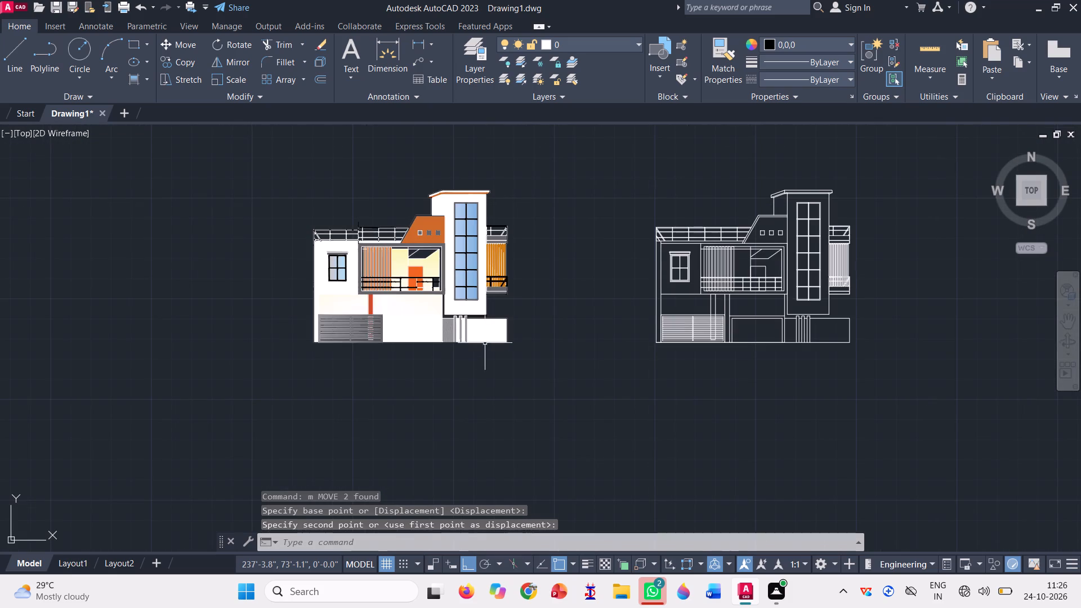
{"action": "key", "text": "Escape"}
Fill the ground-floor wall panel below the balcony with a gradient using 0,0,0 for both colours.
{"action": "scroll", "coordinate": [432, 362], "scroll_direction": "up", "scroll_amount": 2}
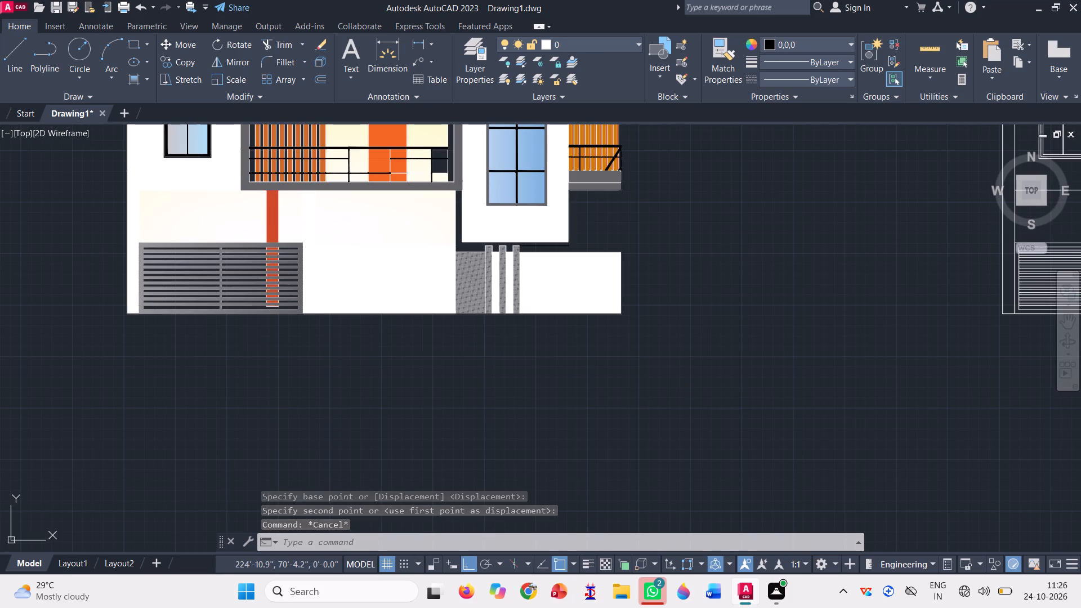
{"action": "left_click", "coordinate": [132, 79]}
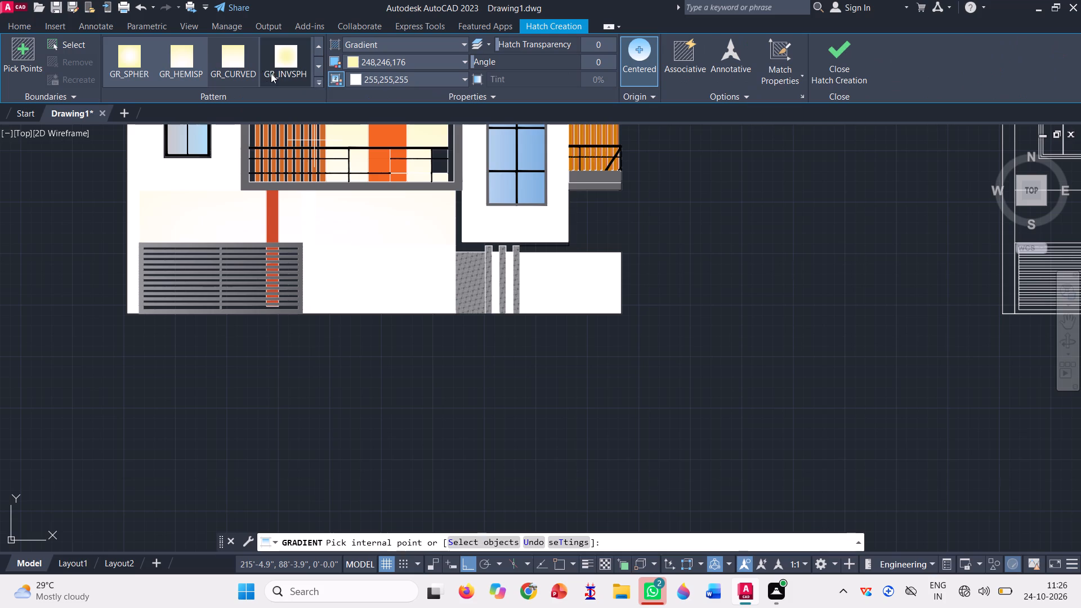
{"action": "left_click", "coordinate": [387, 60]}
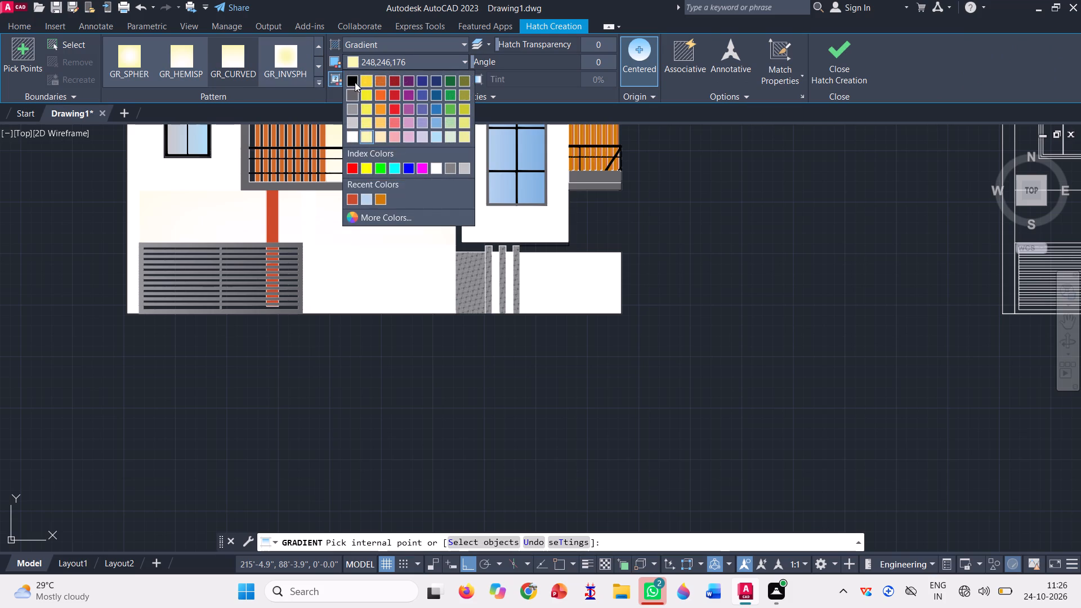
{"action": "left_click", "coordinate": [352, 79]}
{"action": "left_click", "coordinate": [400, 71]}
{"action": "left_click", "coordinate": [397, 81]}
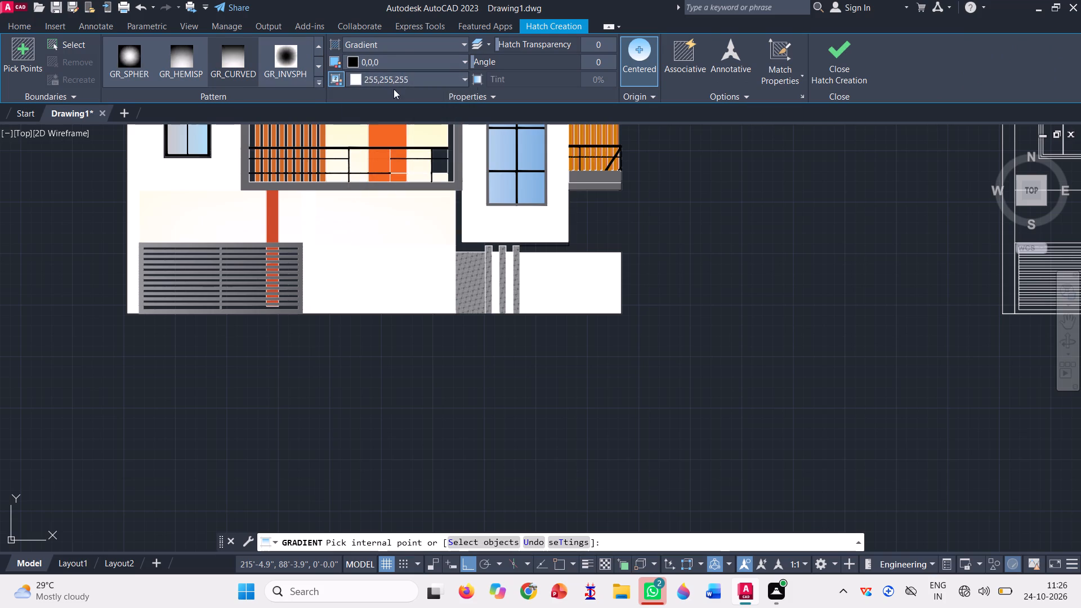
{"action": "left_click", "coordinate": [358, 97]}
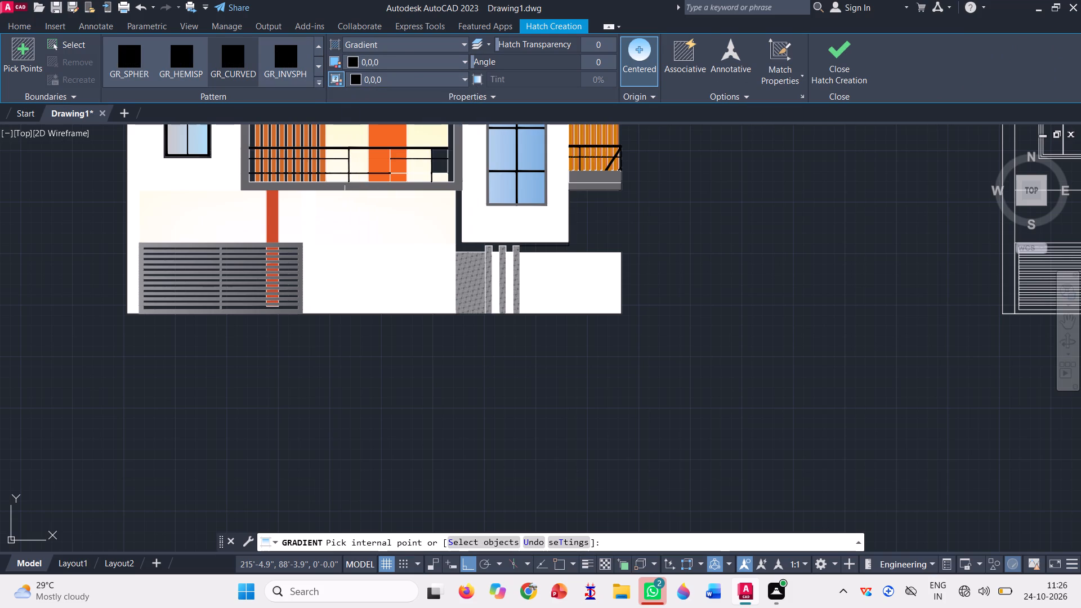
{"action": "left_click", "coordinate": [354, 231]}
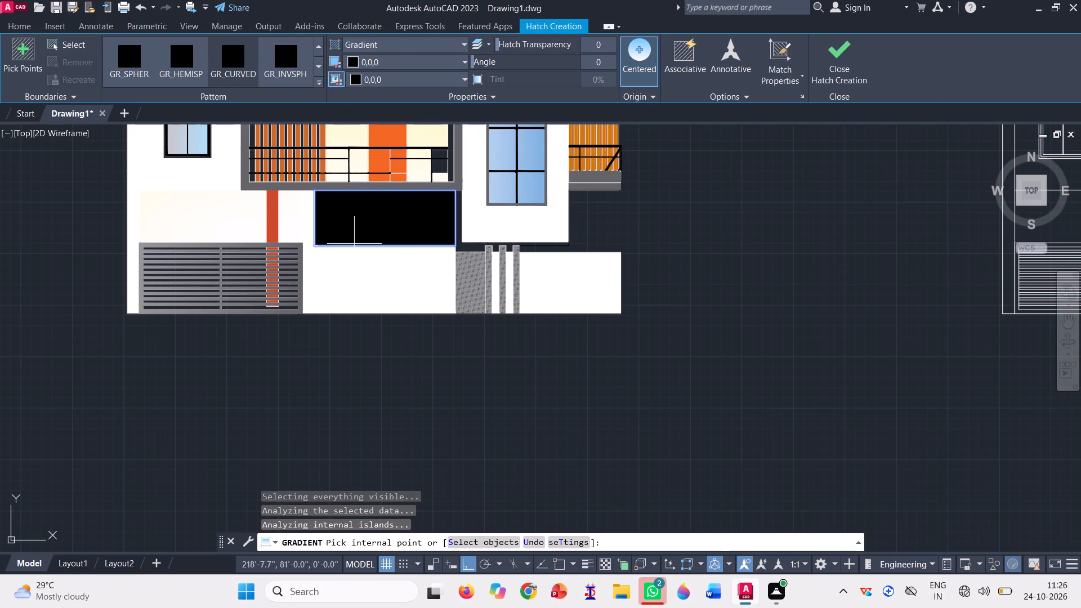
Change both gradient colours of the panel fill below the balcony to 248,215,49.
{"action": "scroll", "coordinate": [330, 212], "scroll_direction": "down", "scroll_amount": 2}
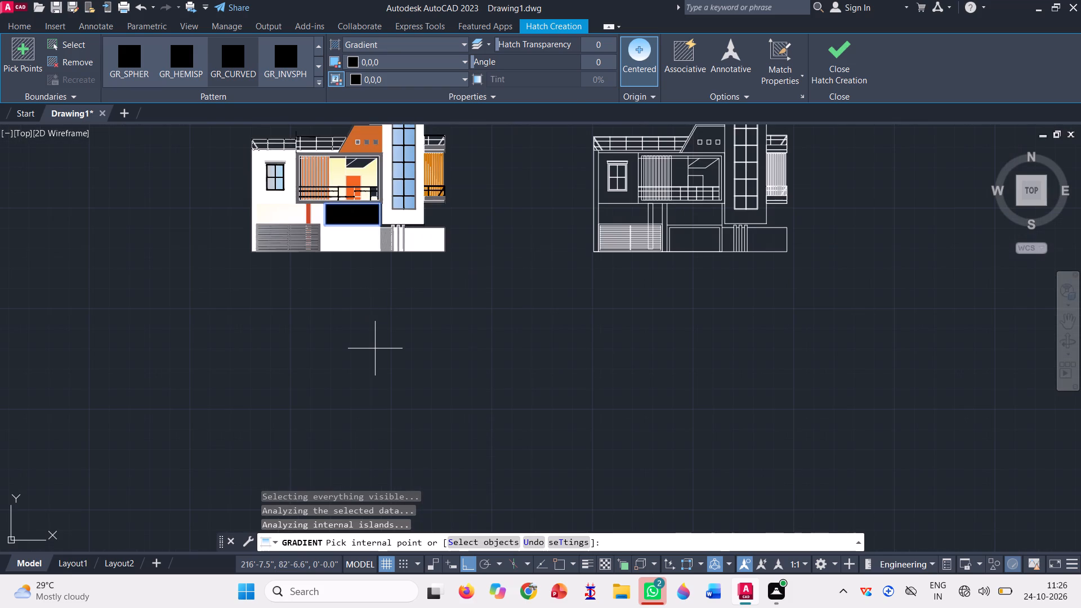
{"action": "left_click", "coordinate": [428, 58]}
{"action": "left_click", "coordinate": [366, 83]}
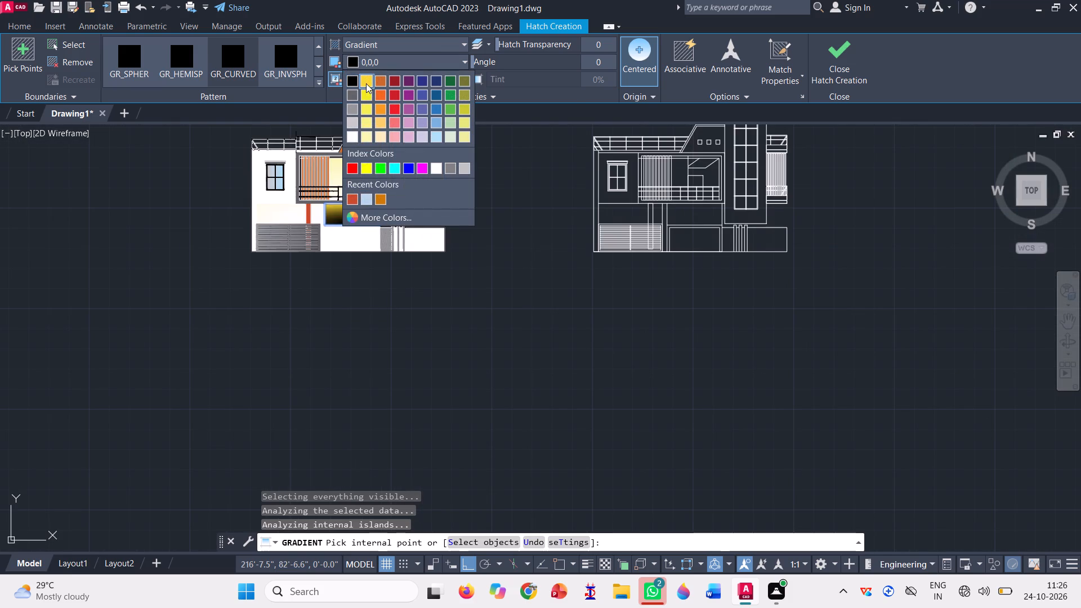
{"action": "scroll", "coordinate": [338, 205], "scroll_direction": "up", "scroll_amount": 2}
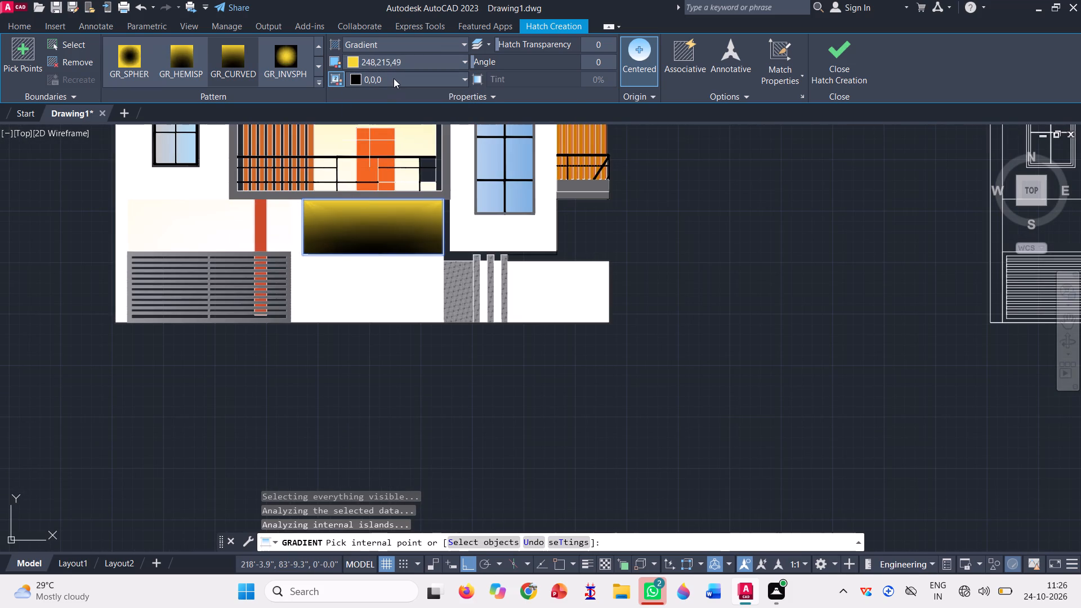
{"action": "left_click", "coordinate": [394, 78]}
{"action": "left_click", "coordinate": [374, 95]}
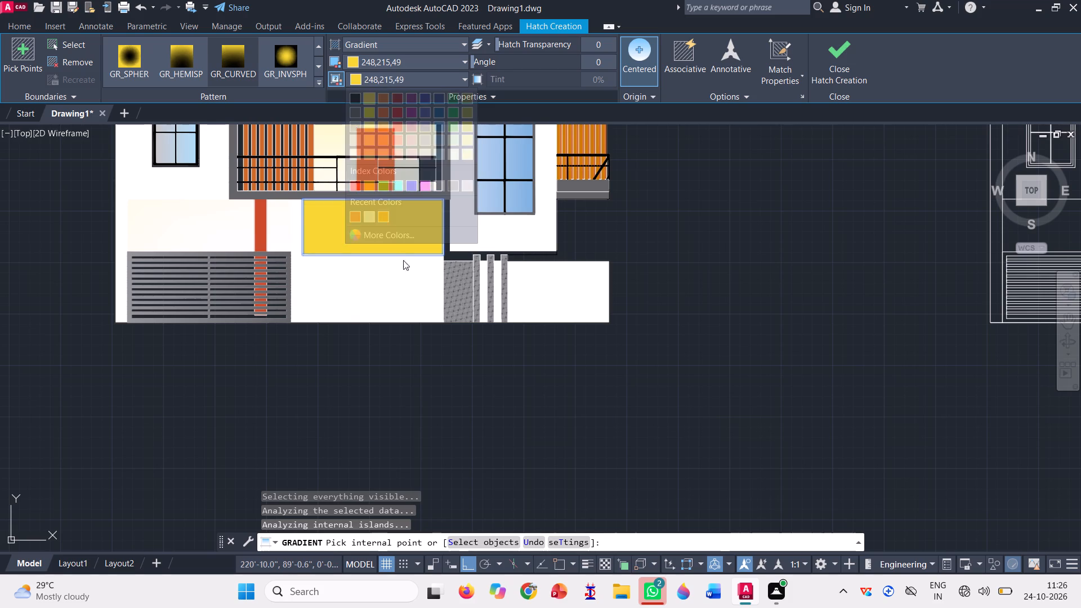
Set both gradient colours of the panel fill below the balcony to 248,246,176 and finish the fill.
{"action": "scroll", "coordinate": [407, 268], "scroll_direction": "down", "scroll_amount": 3}
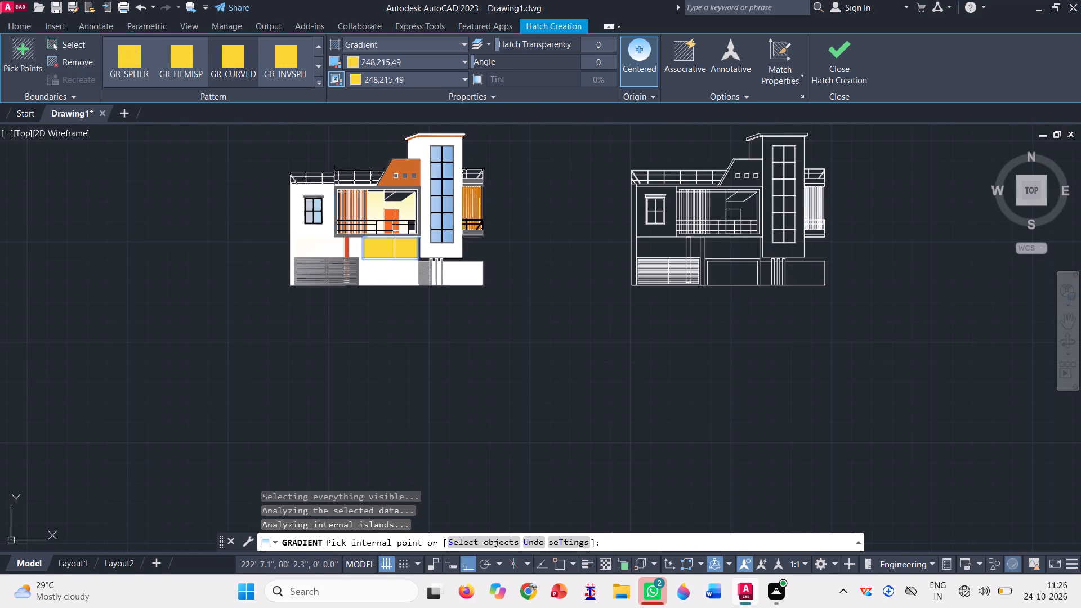
{"action": "left_click", "coordinate": [417, 64]}
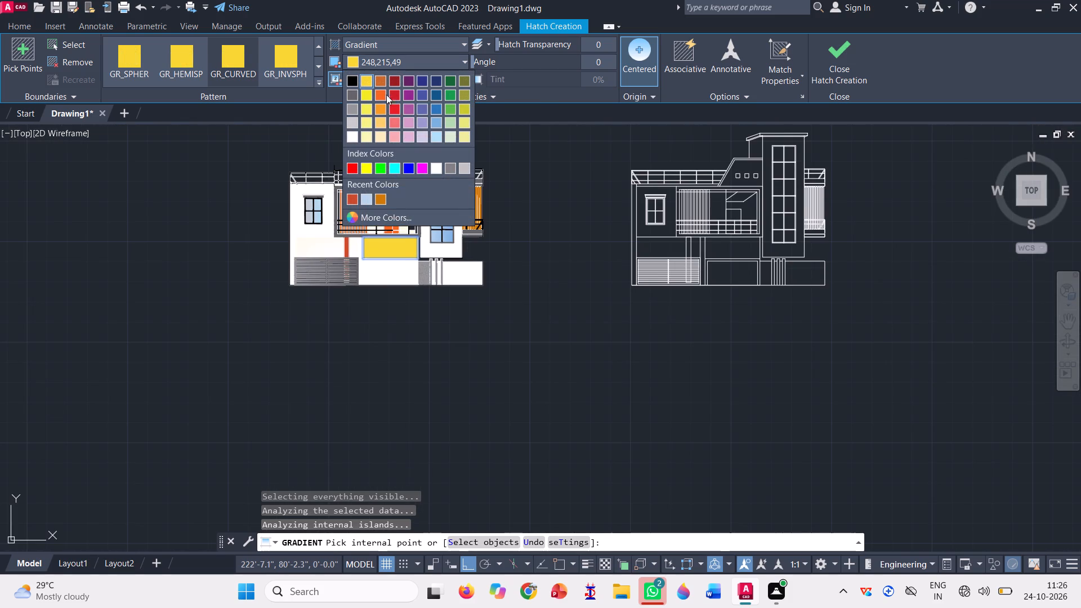
{"action": "left_click", "coordinate": [368, 134]}
{"action": "left_click", "coordinate": [400, 83]}
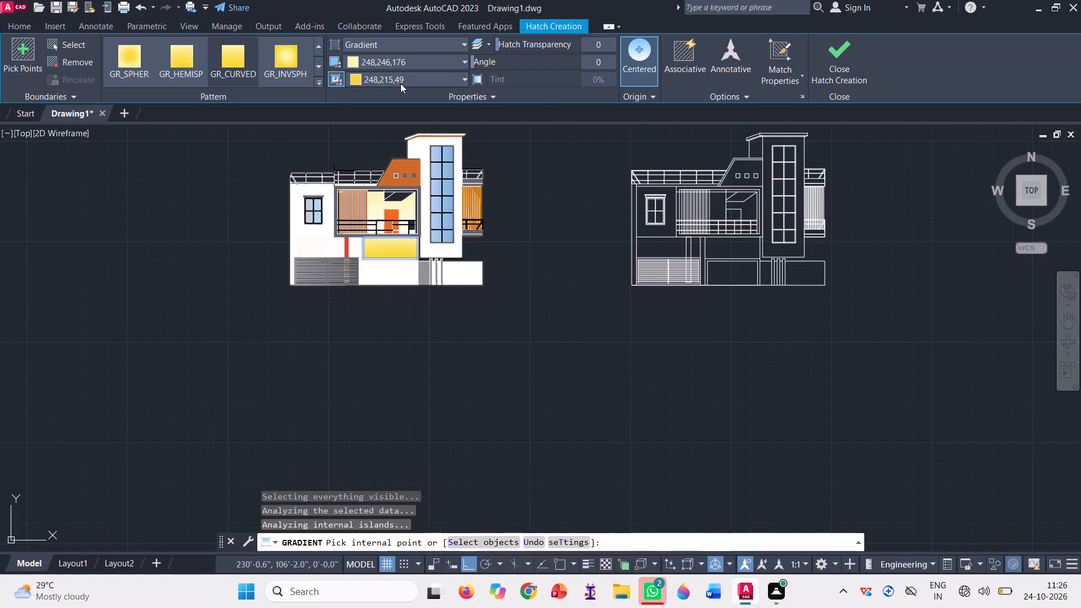
{"action": "left_click", "coordinate": [367, 153]}
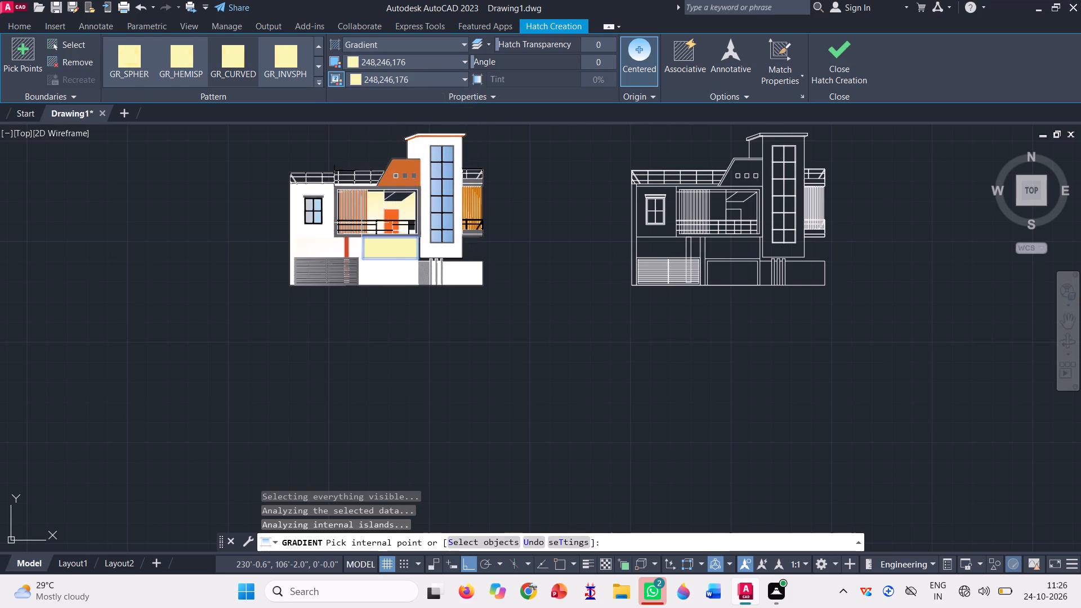
{"action": "left_click", "coordinate": [838, 70]}
Fill the balcony's back wall area above and beside the orange door with a gradient using 251,249,203 for both colours.
{"action": "scroll", "coordinate": [444, 289], "scroll_direction": "down", "scroll_amount": 1}
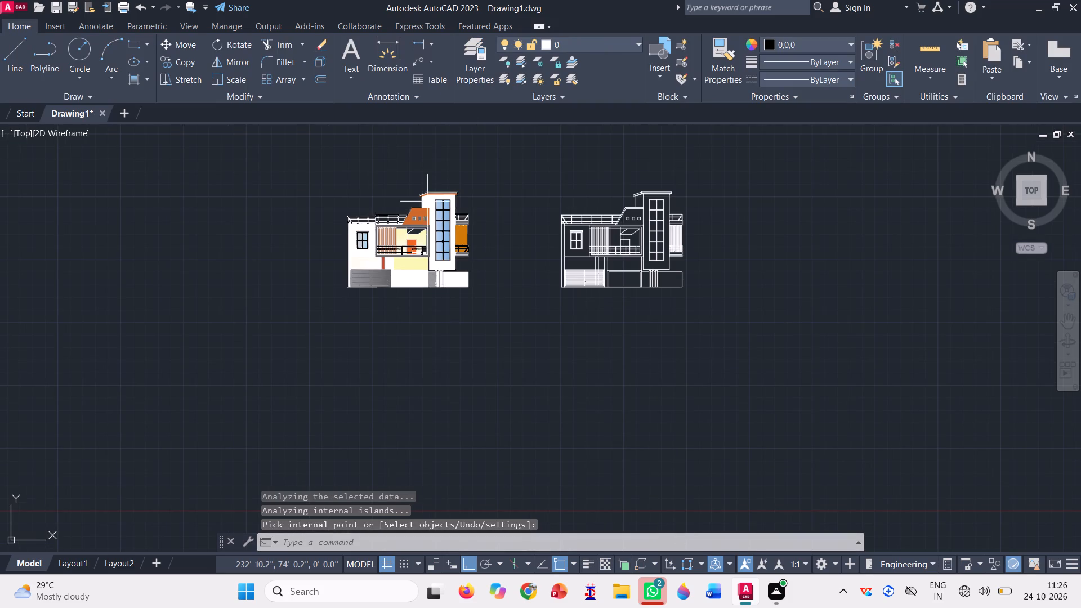
{"action": "scroll", "coordinate": [426, 189], "scroll_direction": "up", "scroll_amount": 1}
{"action": "scroll", "coordinate": [526, 268], "scroll_direction": "up", "scroll_amount": 1}
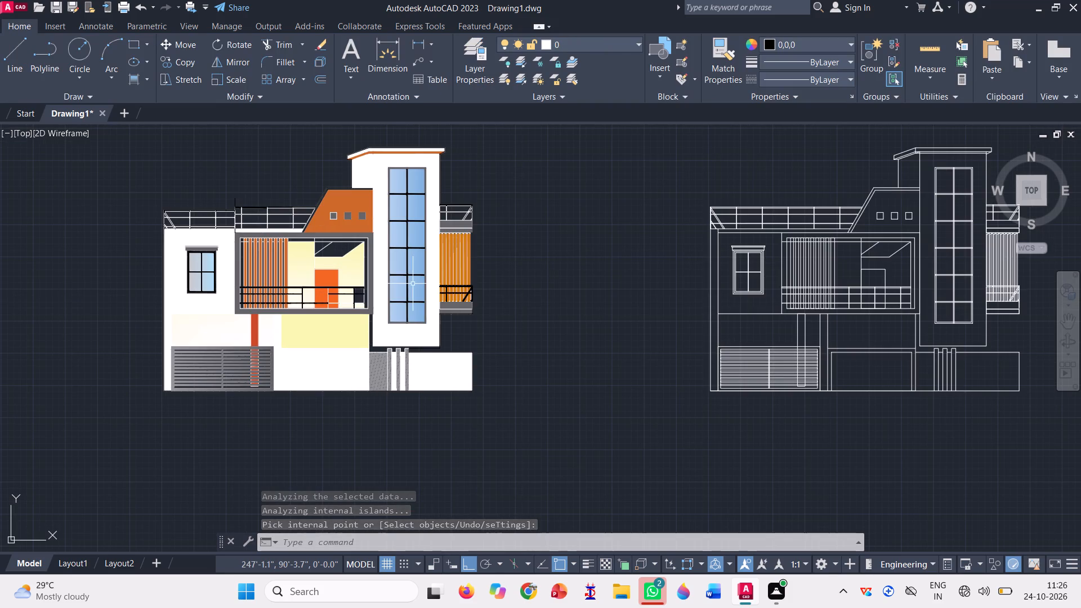
{"action": "left_click", "coordinate": [1065, 315]}
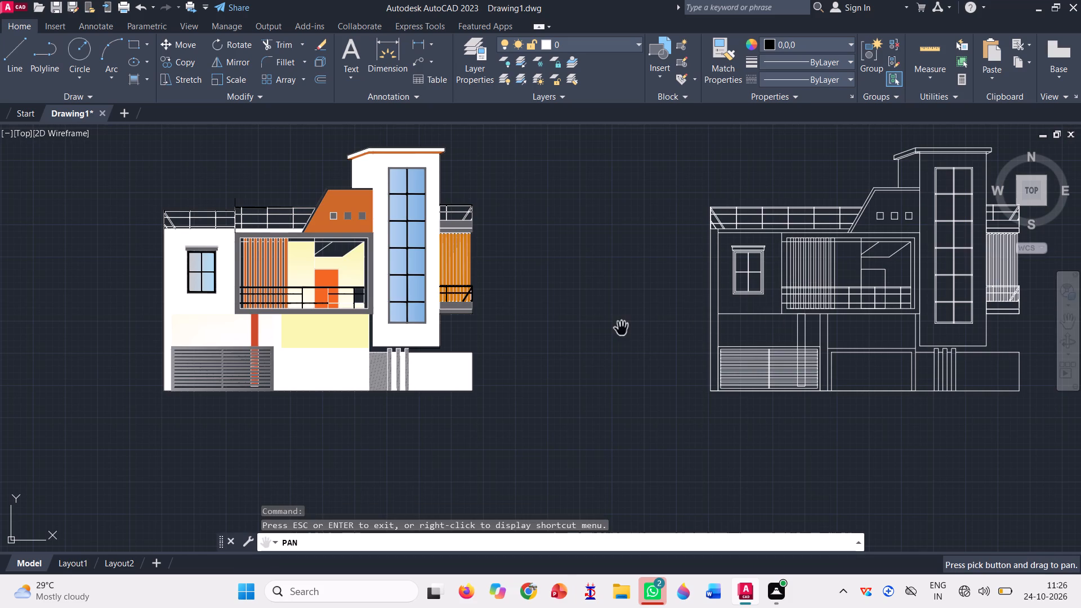
{"action": "left_click_drag", "start_coordinate": [617, 329], "coordinate": [565, 359]}
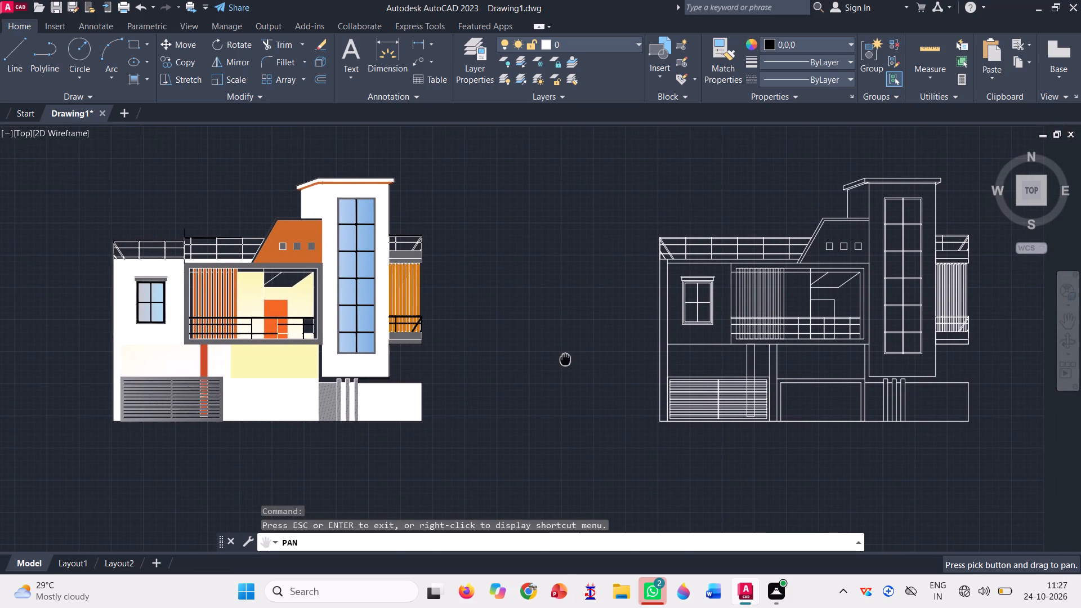
{"action": "left_click_drag", "start_coordinate": [565, 359], "coordinate": [564, 359]}
{"action": "key", "text": "Escape"}
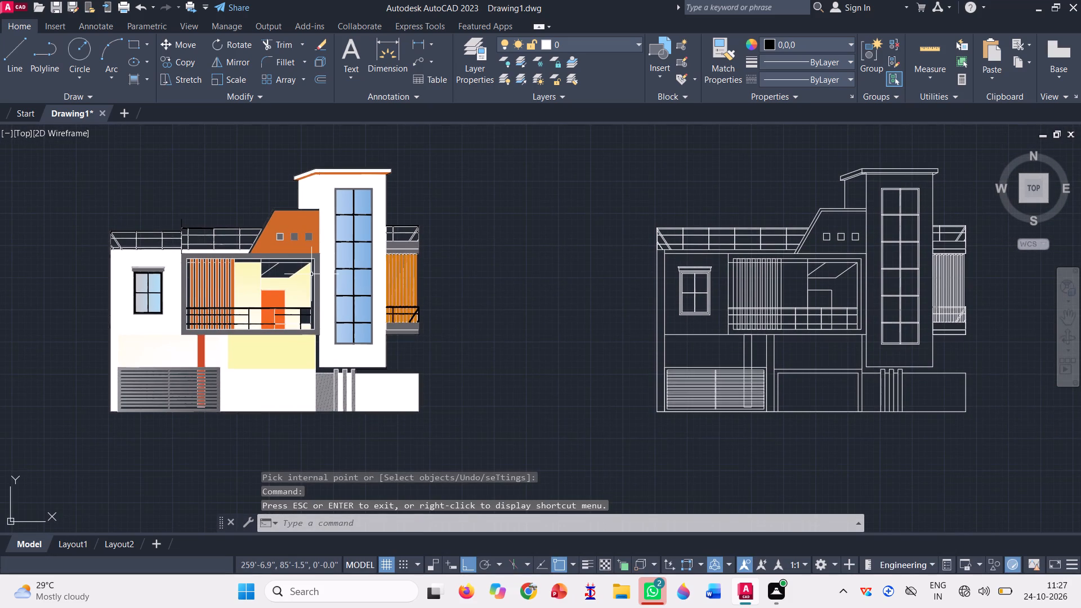
{"action": "left_click", "coordinate": [133, 76]}
{"action": "left_click", "coordinate": [427, 56]}
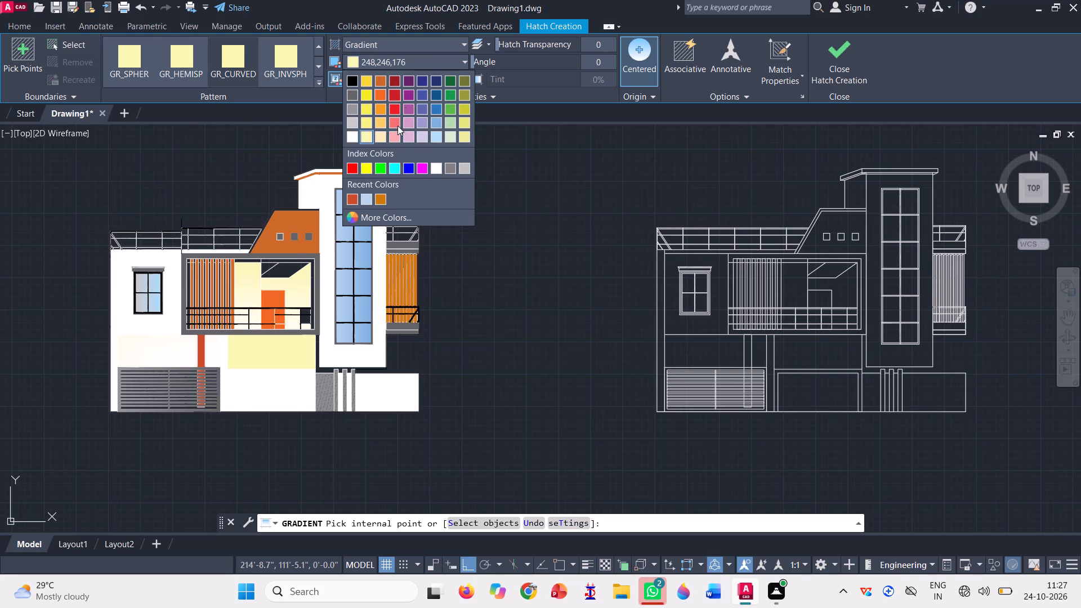
{"action": "left_click", "coordinate": [383, 216]}
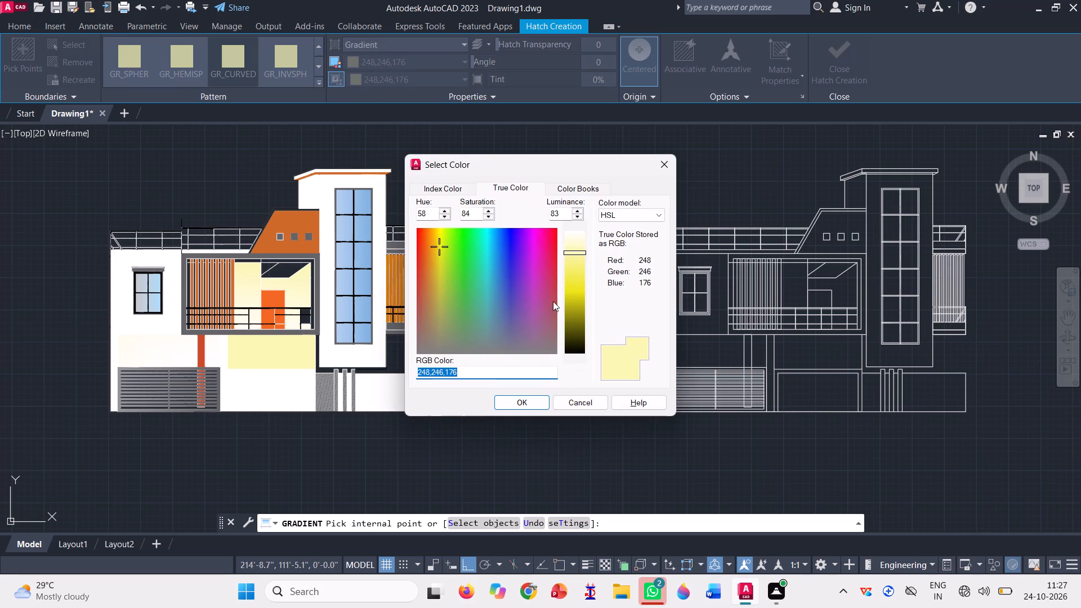
{"action": "left_click", "coordinate": [574, 245]}
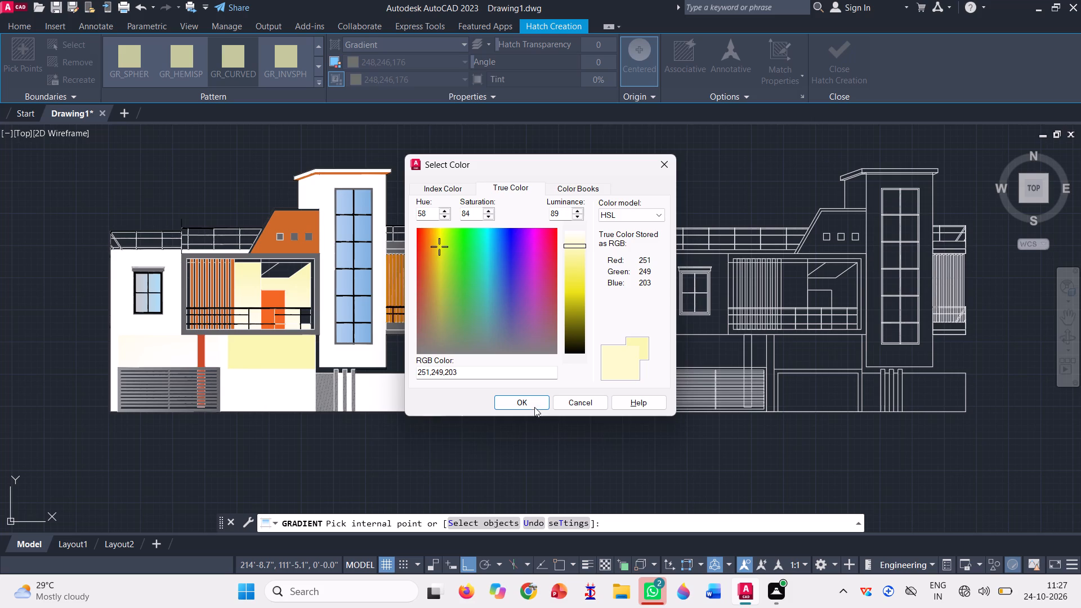
{"action": "left_click", "coordinate": [529, 402]}
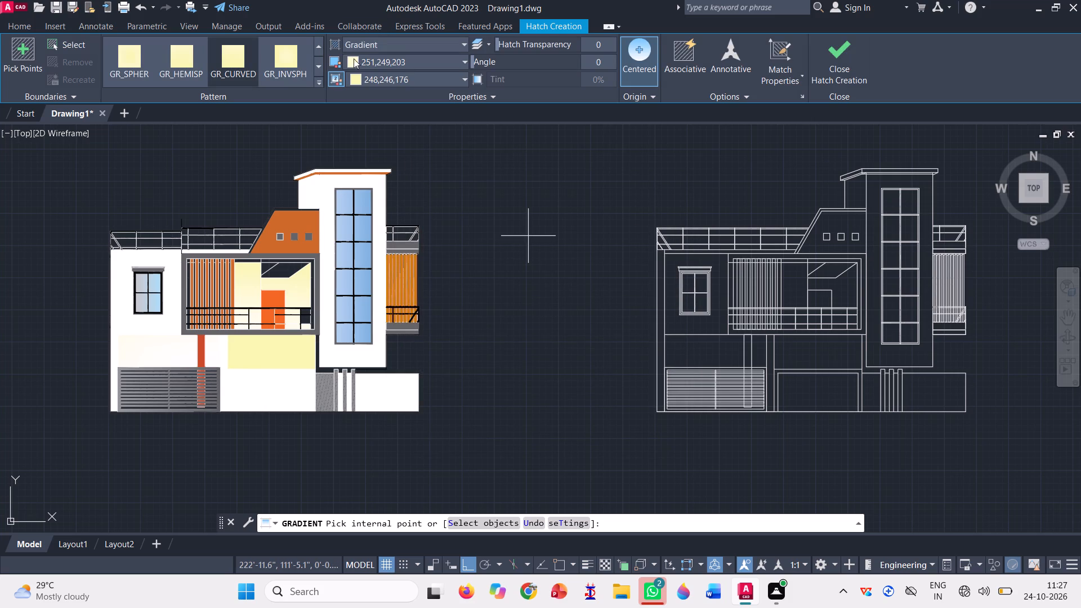
{"action": "left_click", "coordinate": [388, 77]}
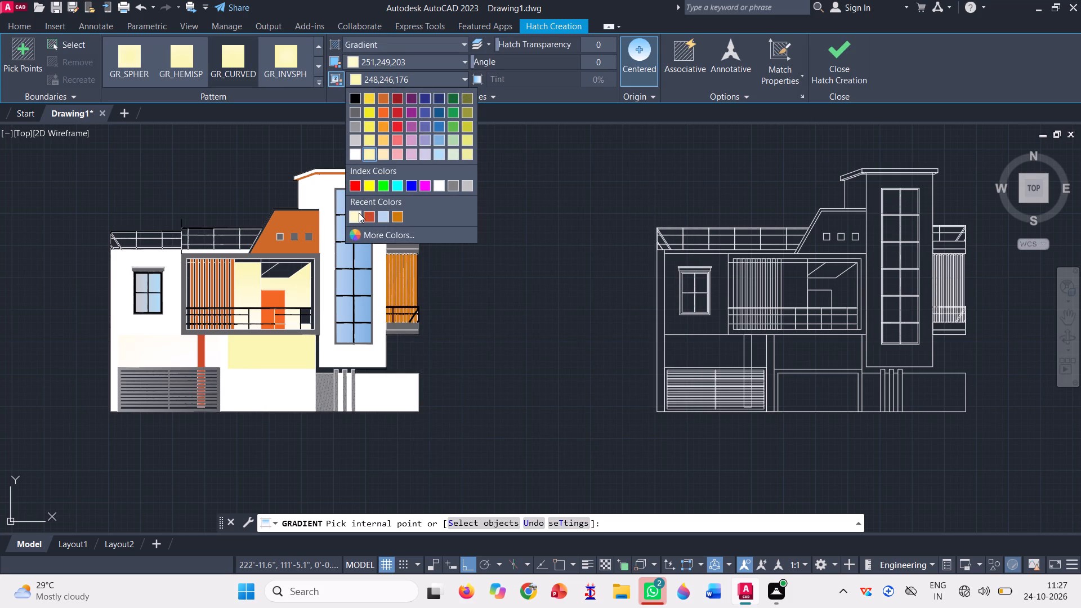
{"action": "left_click", "coordinate": [358, 214]}
{"action": "left_click", "coordinate": [282, 279]}
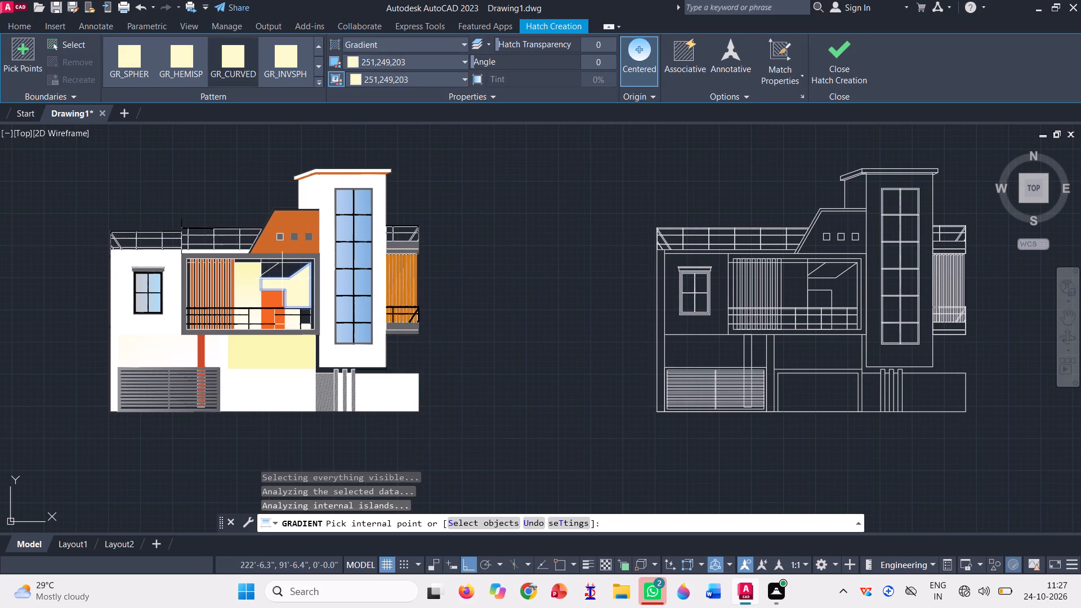
Add the same pale gradient to the two unfilled ceiling areas inside the balcony and the small area behind the railing, then finish.
{"action": "scroll", "coordinate": [295, 273], "scroll_direction": "up", "scroll_amount": 3}
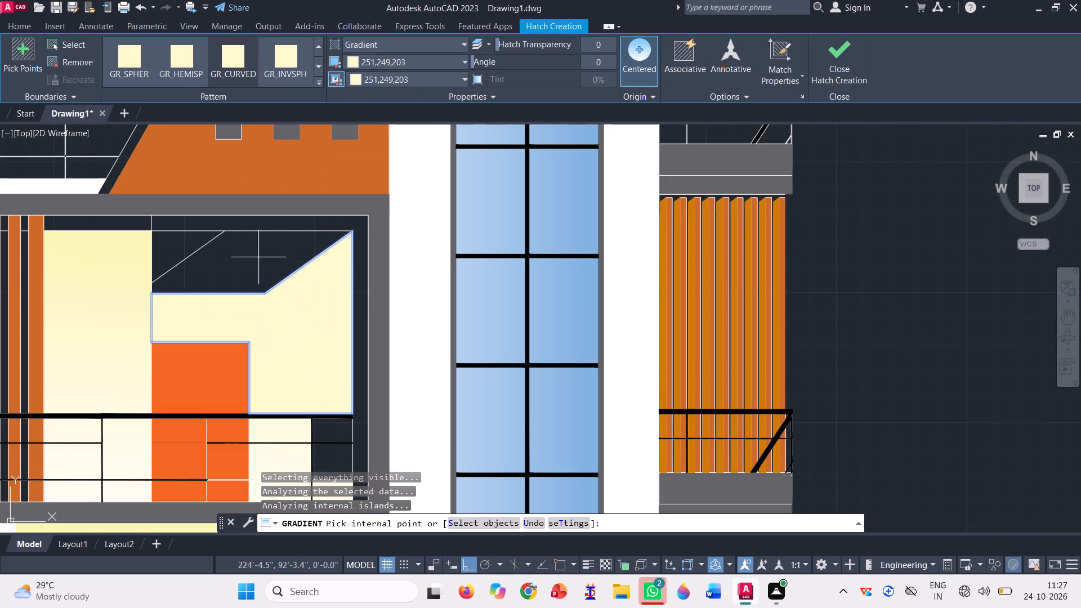
{"action": "left_click", "coordinate": [258, 256]}
{"action": "left_click", "coordinate": [184, 244]}
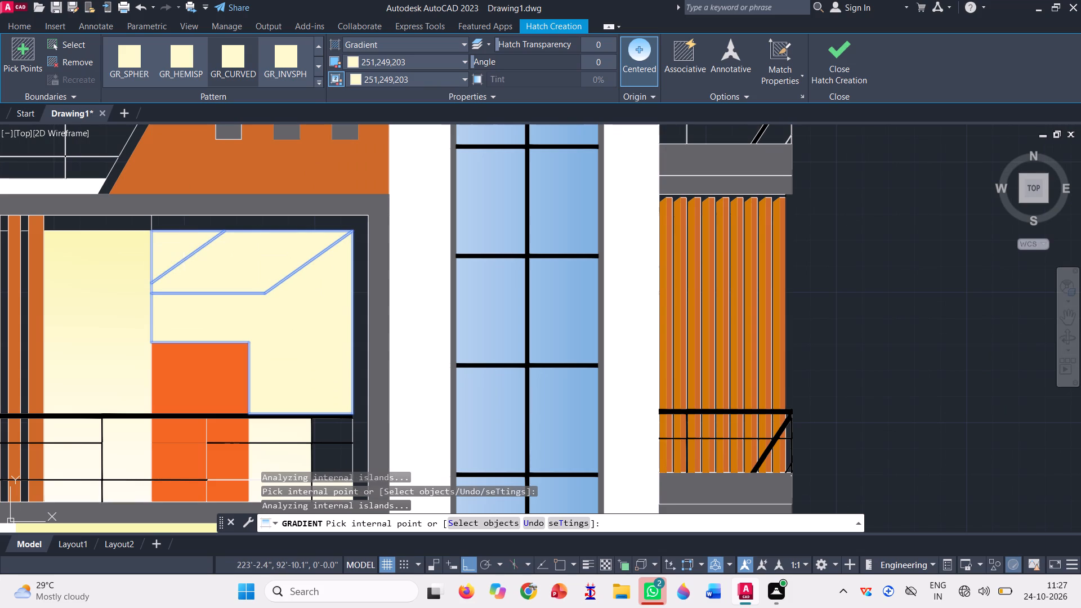
{"action": "scroll", "coordinate": [472, 243], "scroll_direction": "down", "scroll_amount": 2}
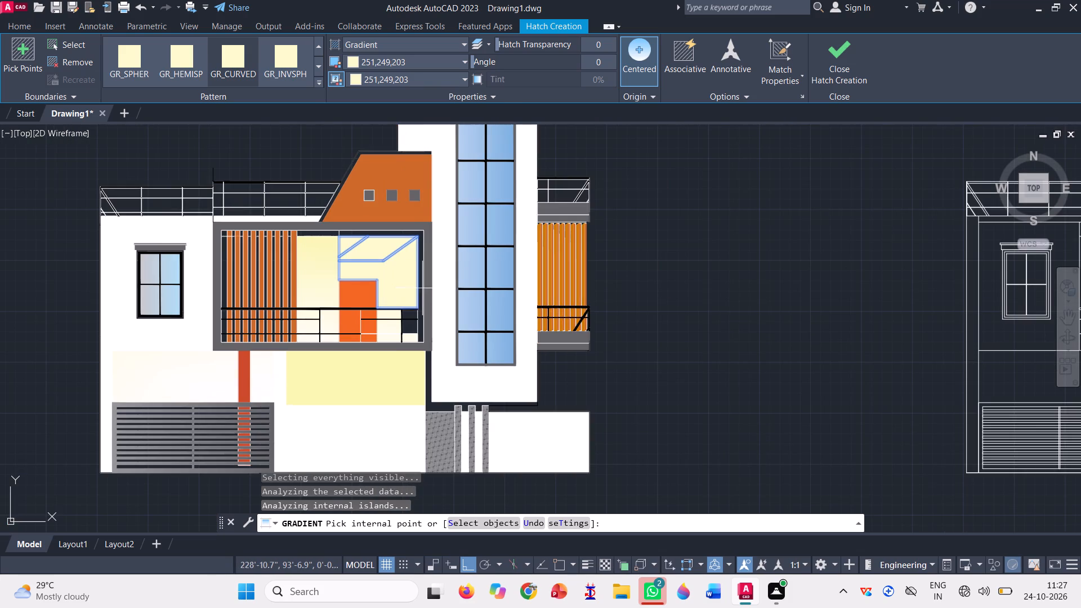
{"action": "scroll", "coordinate": [408, 312], "scroll_direction": "up", "scroll_amount": 3}
{"action": "left_click", "coordinate": [408, 312]}
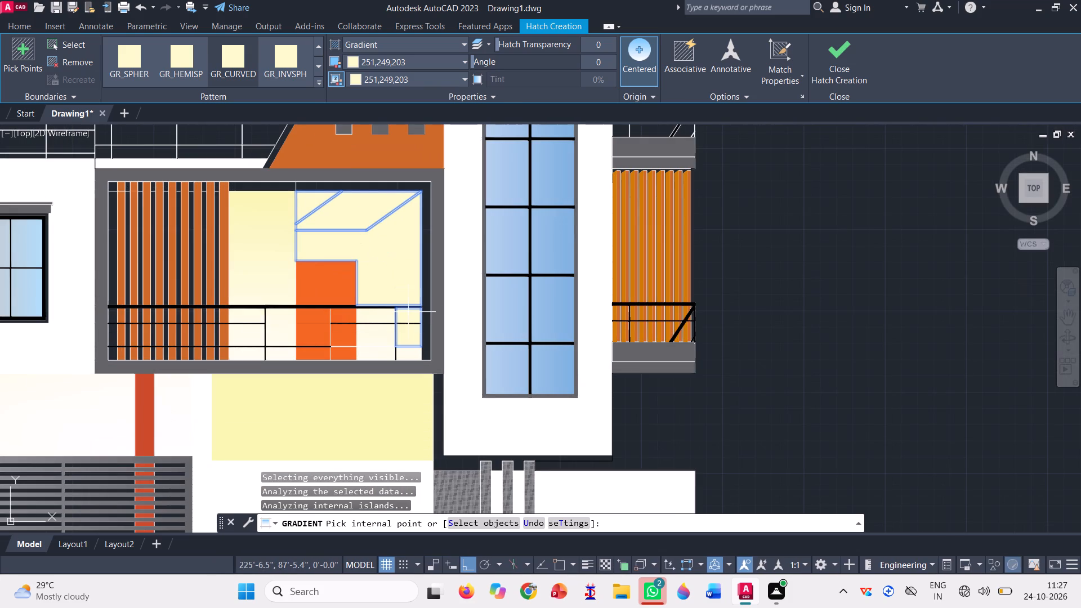
{"action": "left_click", "coordinate": [838, 41]}
{"action": "scroll", "coordinate": [407, 286], "scroll_direction": "down", "scroll_amount": 1}
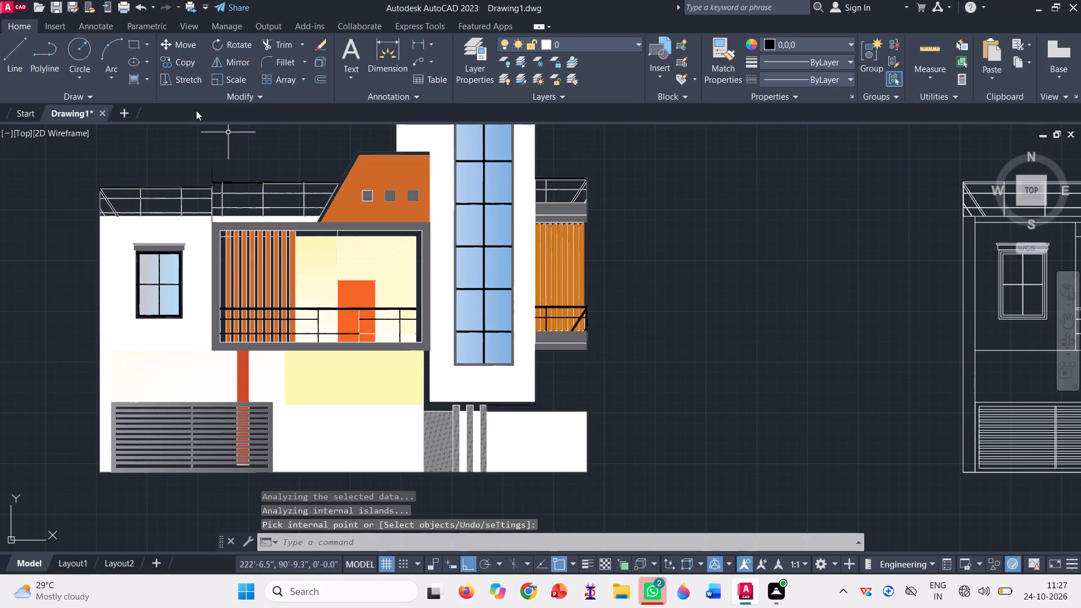
Draw a black diagonal line on the balcony ceiling, from its top edge down to the vertical wall line above the orange door.
{"action": "left_click", "coordinate": [8, 48]}
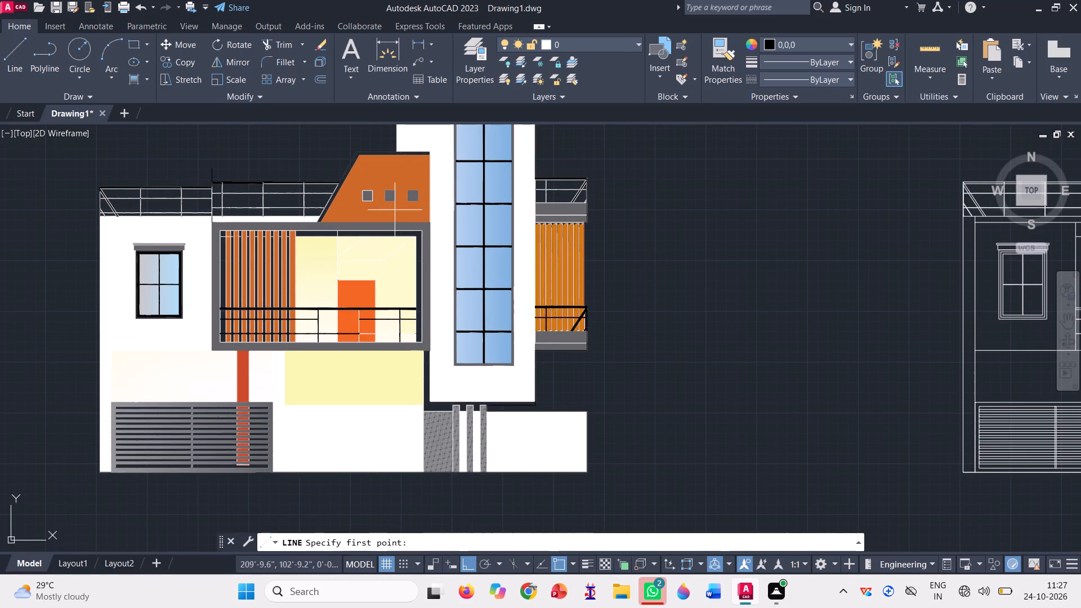
{"action": "scroll", "coordinate": [389, 222], "scroll_direction": "up", "scroll_amount": 3}
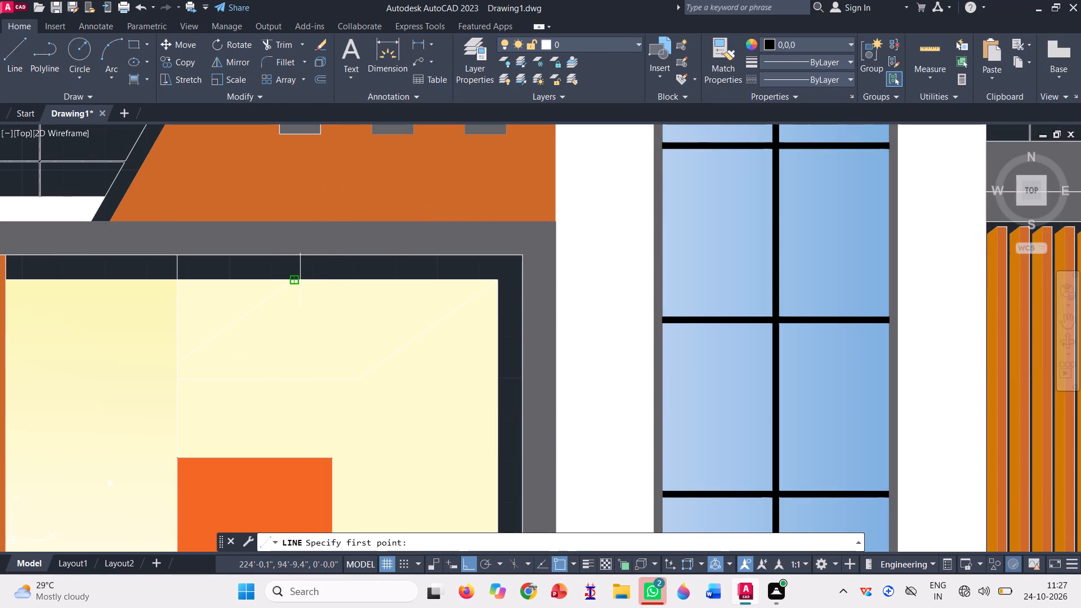
{"action": "left_click", "coordinate": [298, 278]}
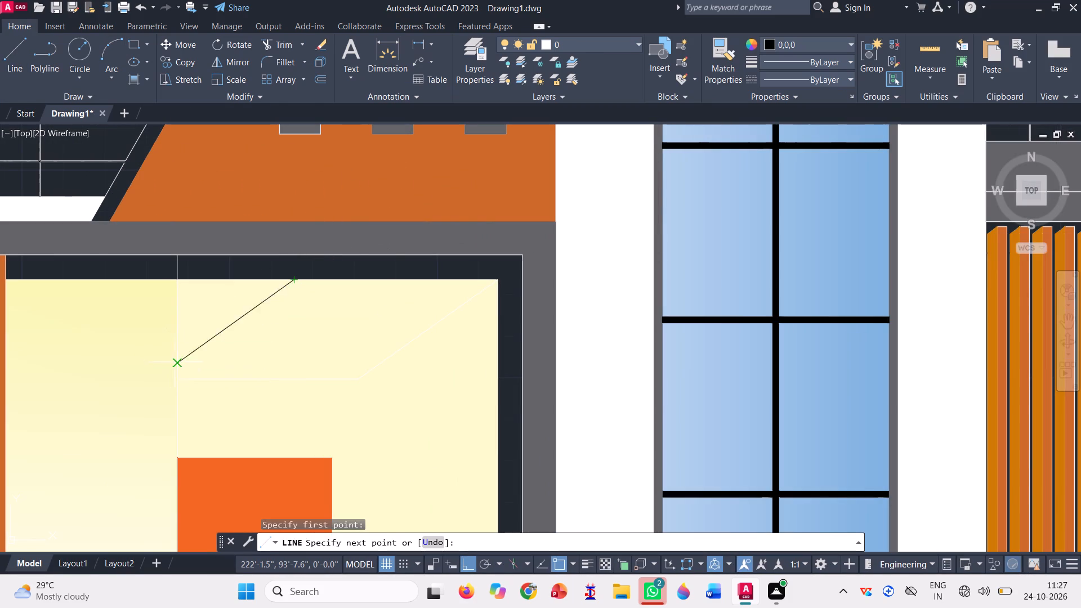
{"action": "left_click", "coordinate": [175, 362]}
{"action": "scroll", "coordinate": [252, 288], "scroll_direction": "down", "scroll_amount": 1}
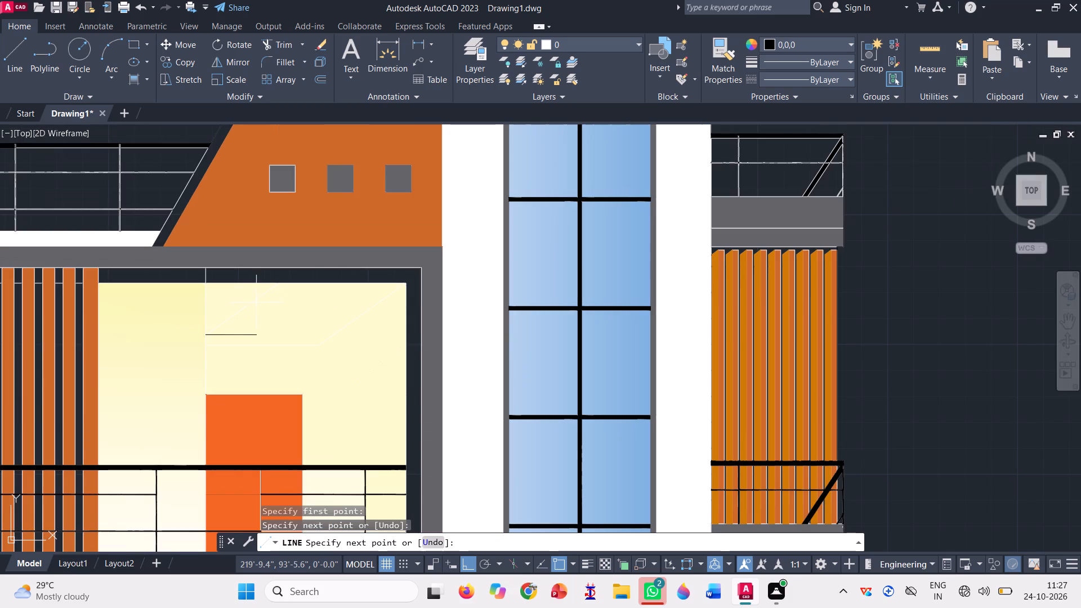
{"action": "key", "text": "Escape"}
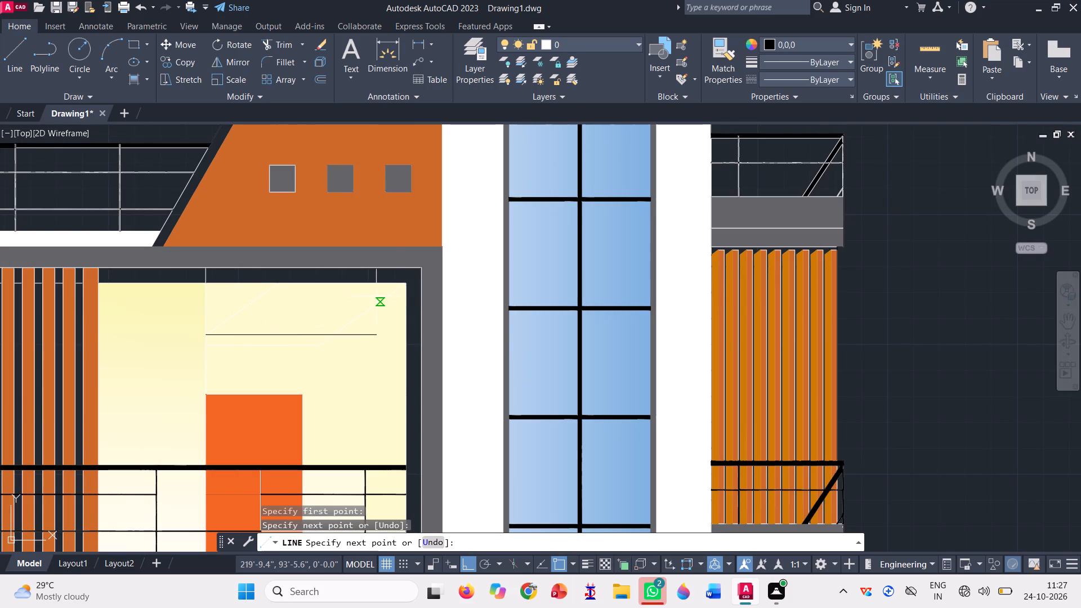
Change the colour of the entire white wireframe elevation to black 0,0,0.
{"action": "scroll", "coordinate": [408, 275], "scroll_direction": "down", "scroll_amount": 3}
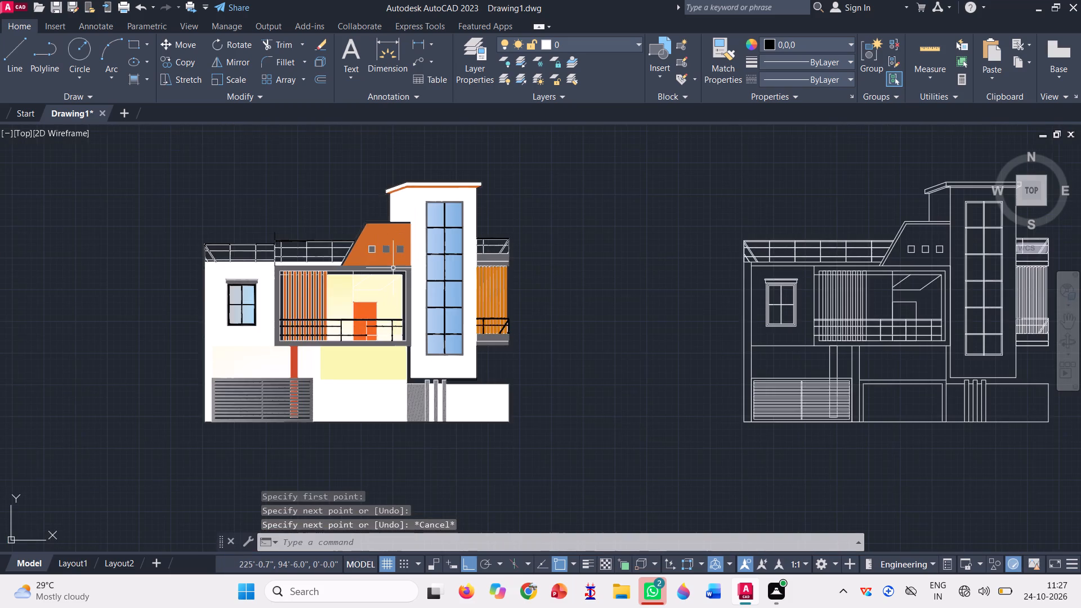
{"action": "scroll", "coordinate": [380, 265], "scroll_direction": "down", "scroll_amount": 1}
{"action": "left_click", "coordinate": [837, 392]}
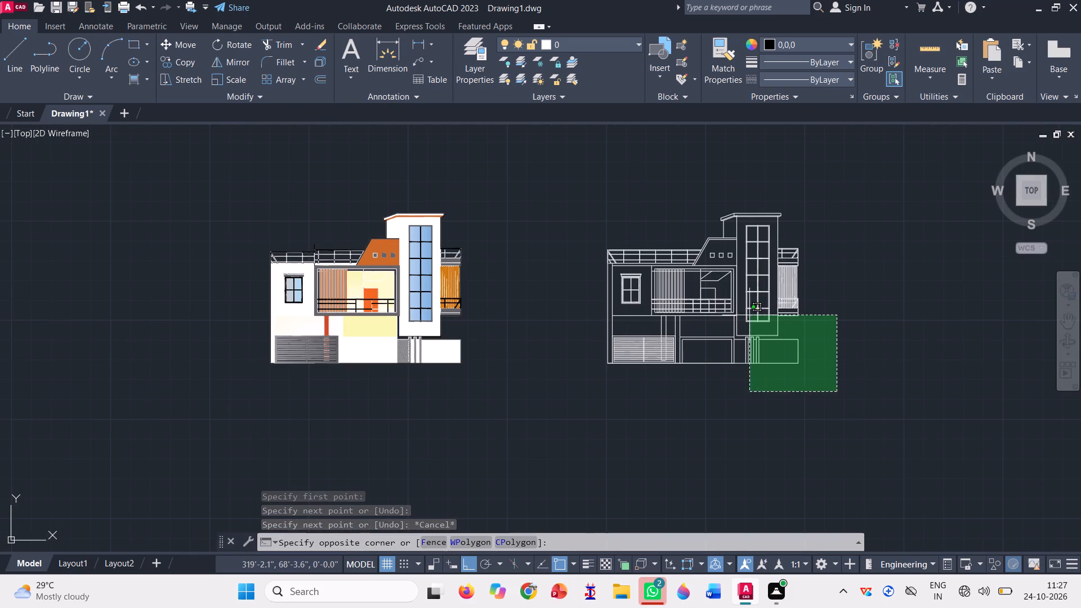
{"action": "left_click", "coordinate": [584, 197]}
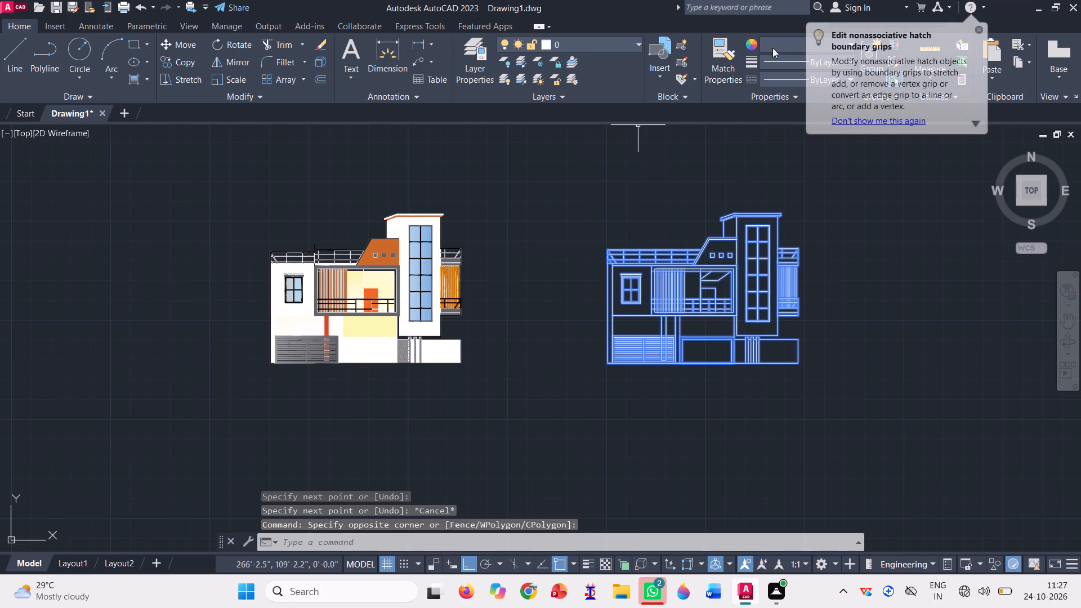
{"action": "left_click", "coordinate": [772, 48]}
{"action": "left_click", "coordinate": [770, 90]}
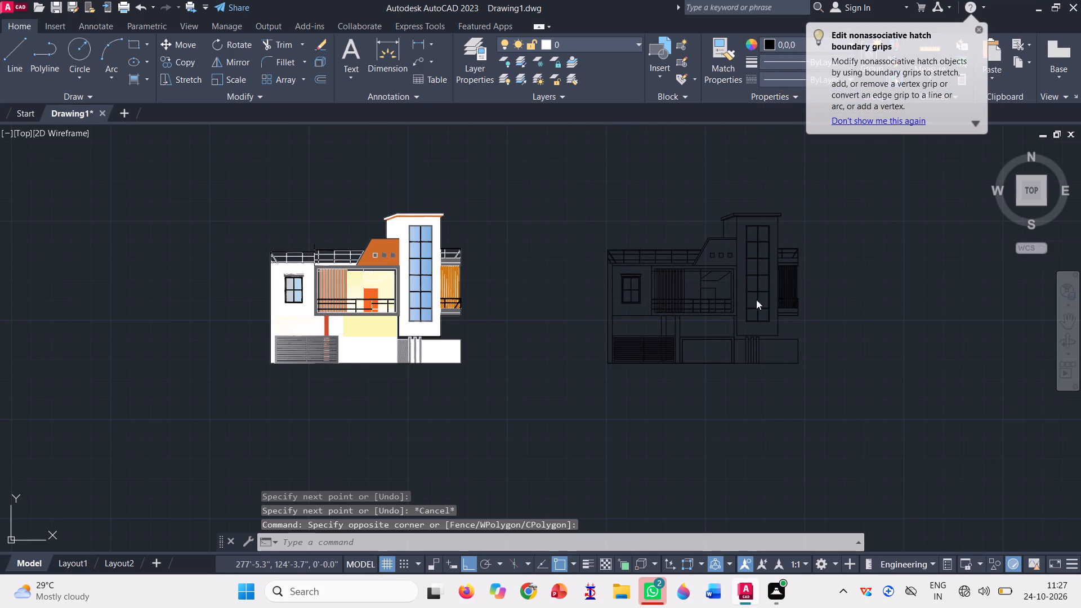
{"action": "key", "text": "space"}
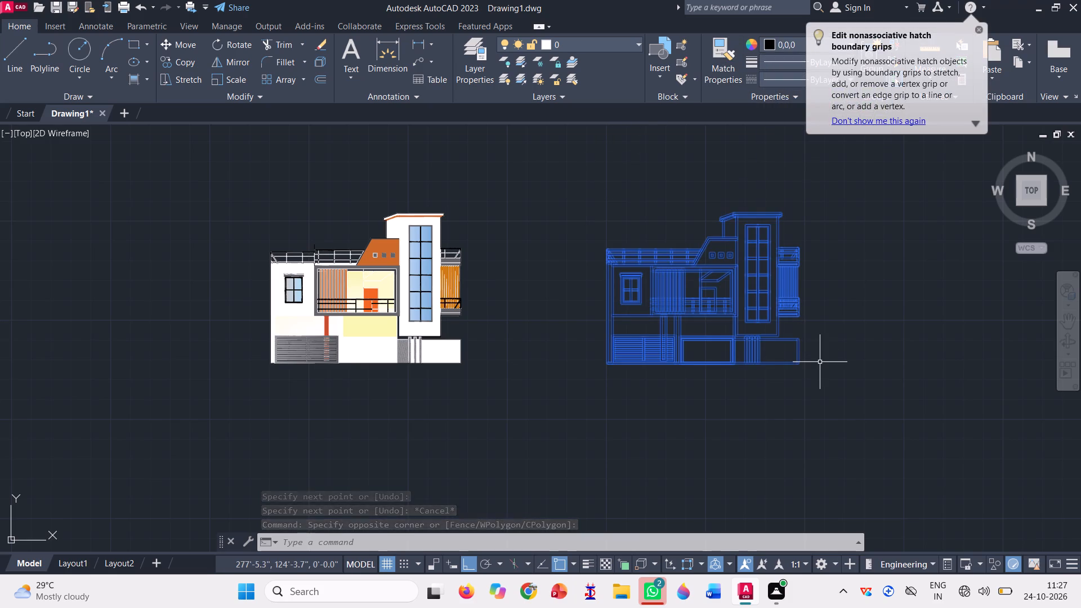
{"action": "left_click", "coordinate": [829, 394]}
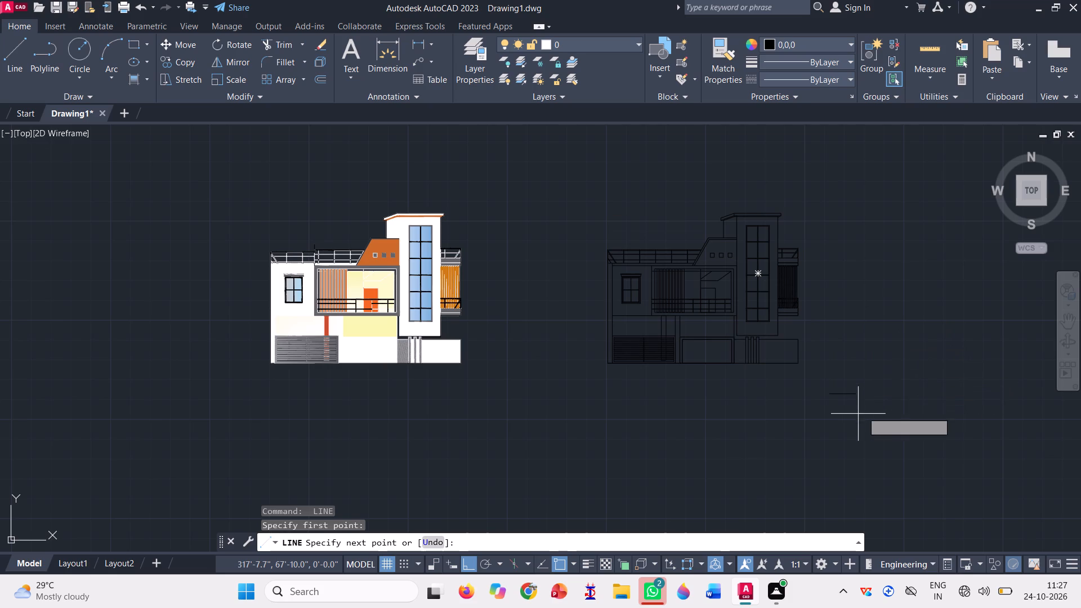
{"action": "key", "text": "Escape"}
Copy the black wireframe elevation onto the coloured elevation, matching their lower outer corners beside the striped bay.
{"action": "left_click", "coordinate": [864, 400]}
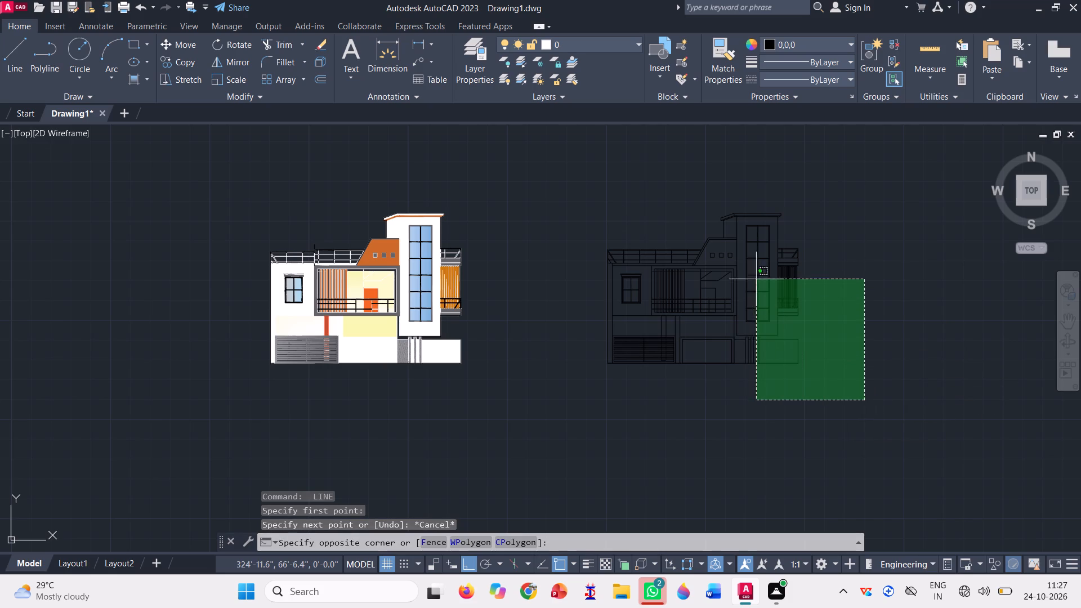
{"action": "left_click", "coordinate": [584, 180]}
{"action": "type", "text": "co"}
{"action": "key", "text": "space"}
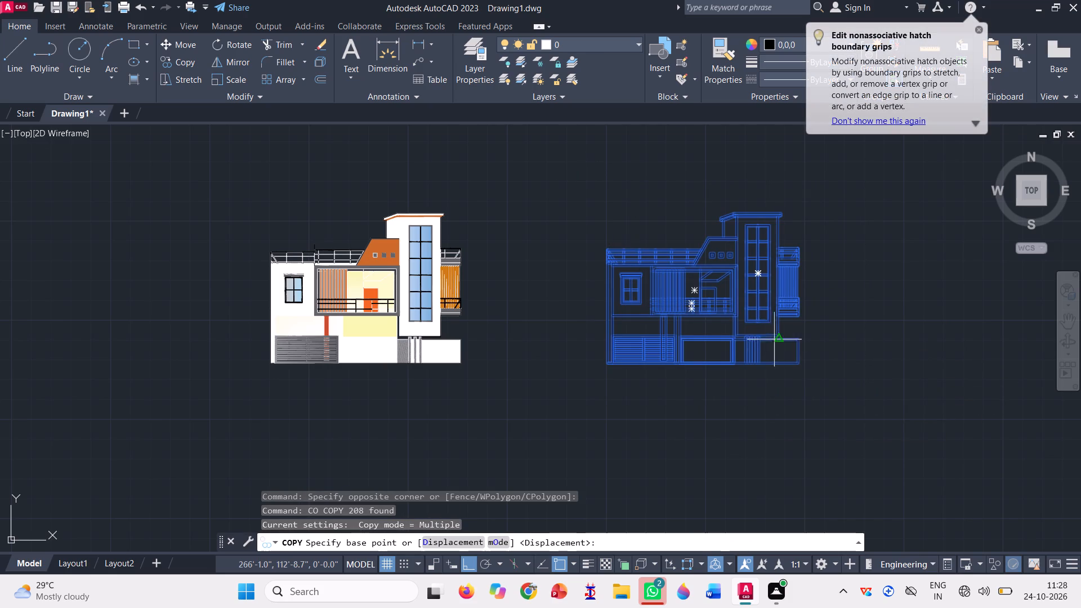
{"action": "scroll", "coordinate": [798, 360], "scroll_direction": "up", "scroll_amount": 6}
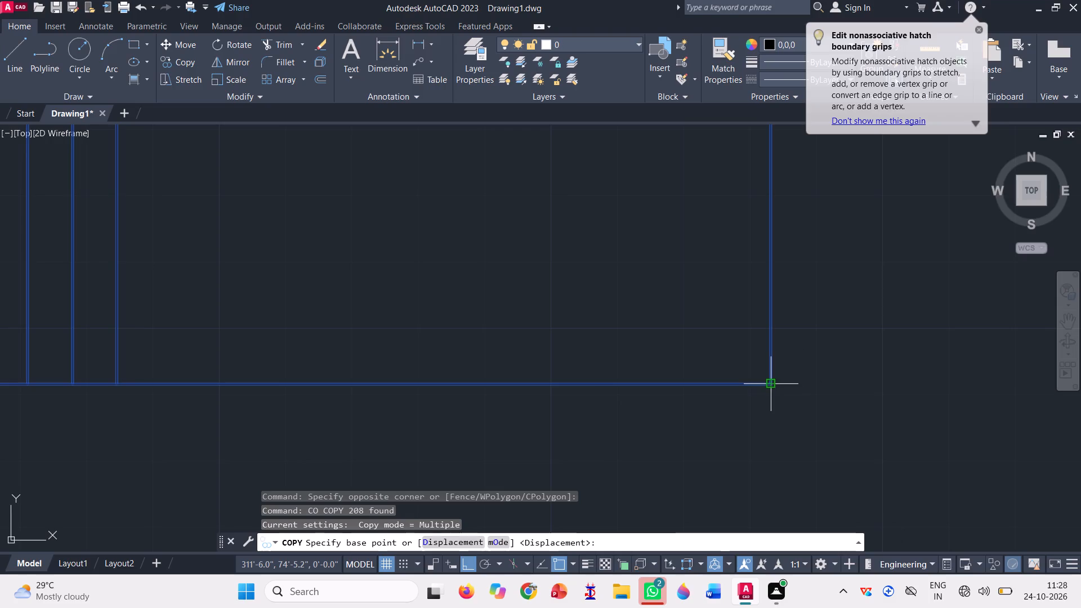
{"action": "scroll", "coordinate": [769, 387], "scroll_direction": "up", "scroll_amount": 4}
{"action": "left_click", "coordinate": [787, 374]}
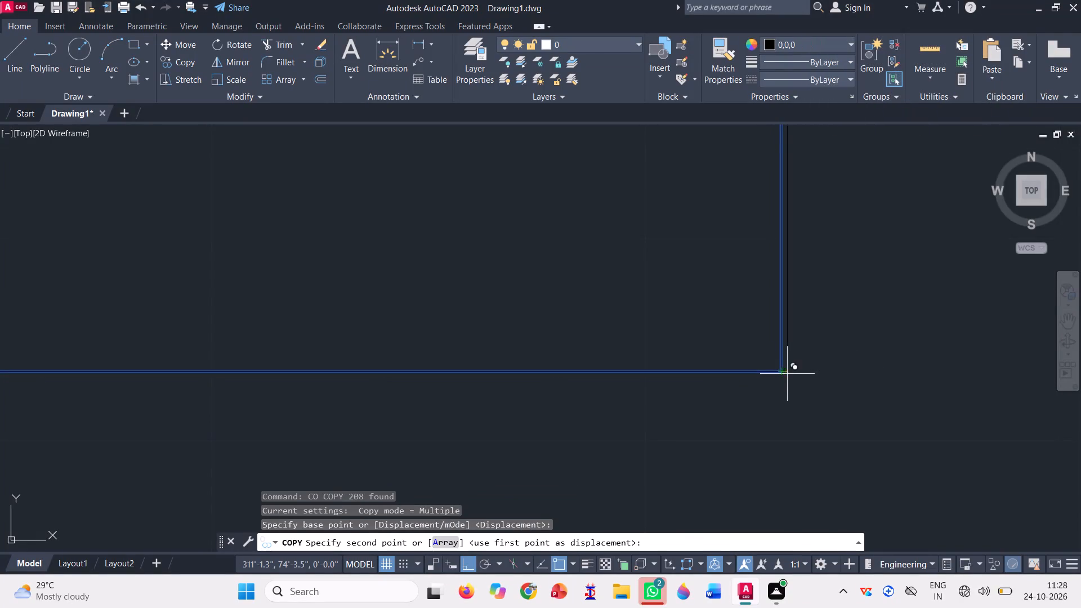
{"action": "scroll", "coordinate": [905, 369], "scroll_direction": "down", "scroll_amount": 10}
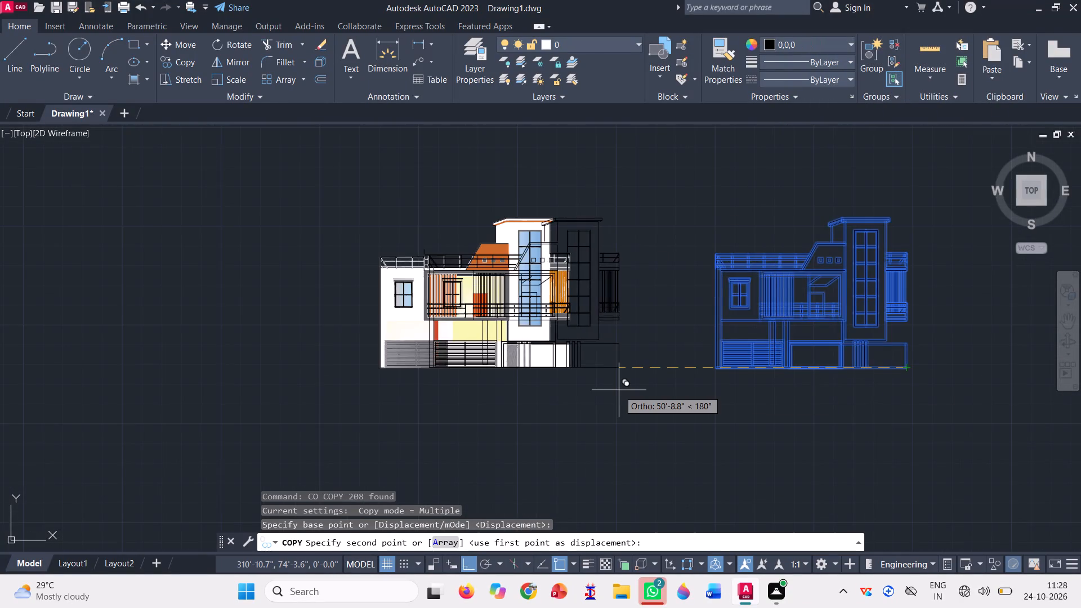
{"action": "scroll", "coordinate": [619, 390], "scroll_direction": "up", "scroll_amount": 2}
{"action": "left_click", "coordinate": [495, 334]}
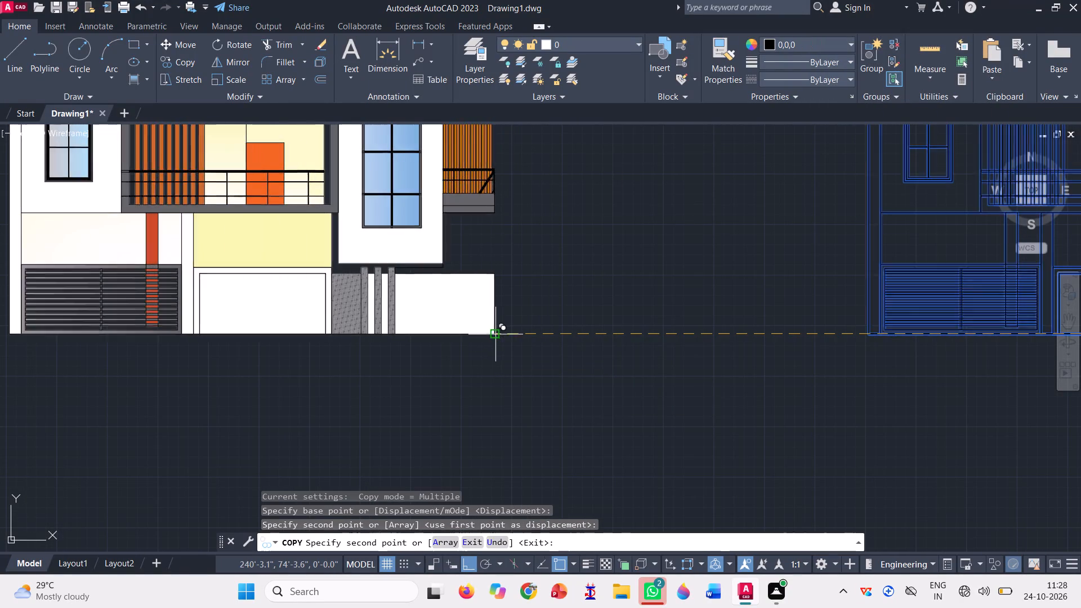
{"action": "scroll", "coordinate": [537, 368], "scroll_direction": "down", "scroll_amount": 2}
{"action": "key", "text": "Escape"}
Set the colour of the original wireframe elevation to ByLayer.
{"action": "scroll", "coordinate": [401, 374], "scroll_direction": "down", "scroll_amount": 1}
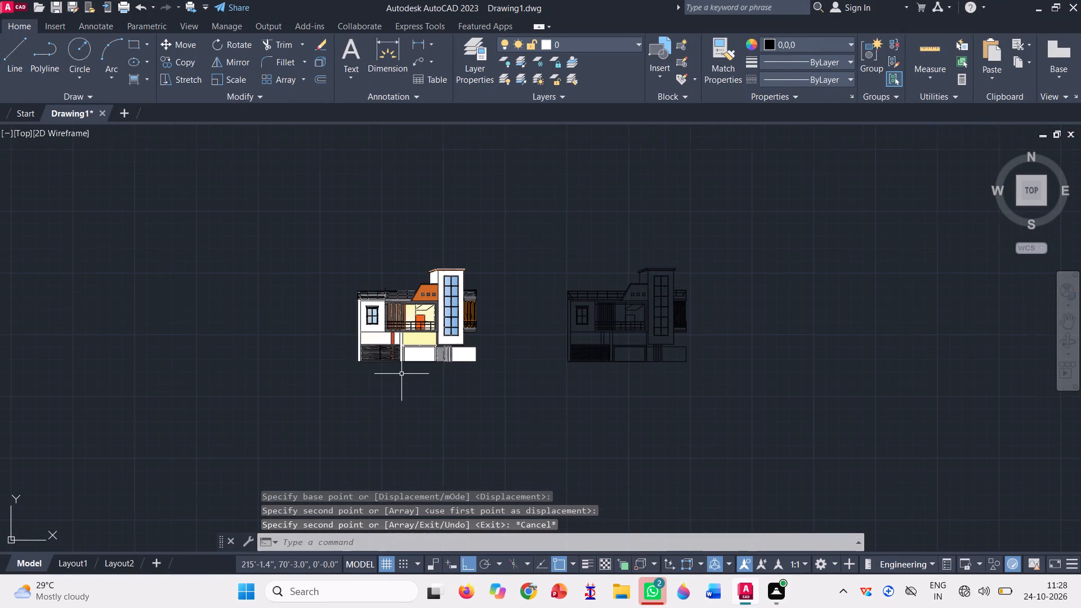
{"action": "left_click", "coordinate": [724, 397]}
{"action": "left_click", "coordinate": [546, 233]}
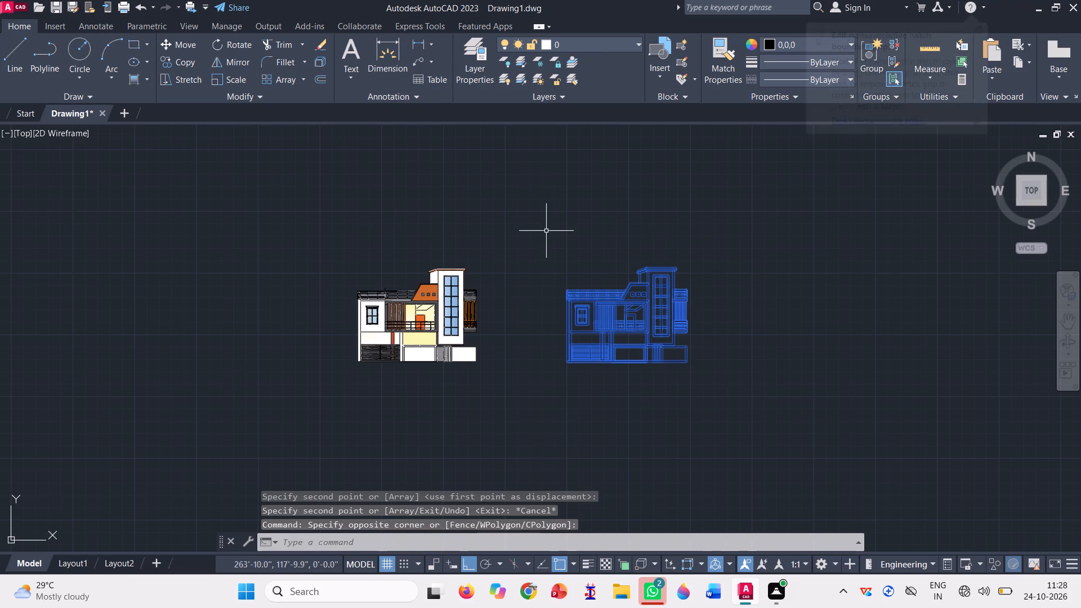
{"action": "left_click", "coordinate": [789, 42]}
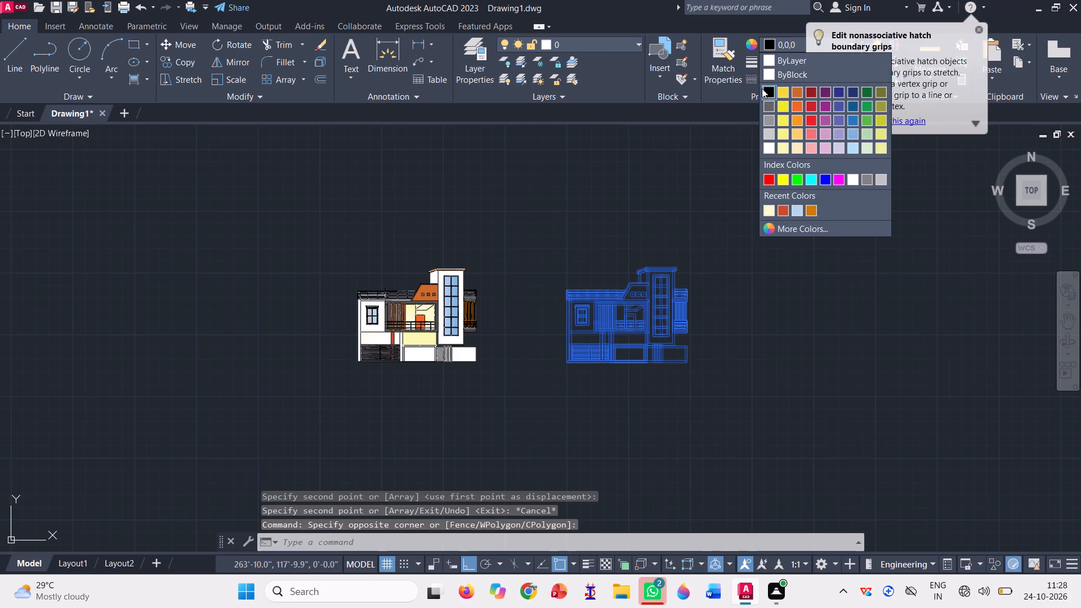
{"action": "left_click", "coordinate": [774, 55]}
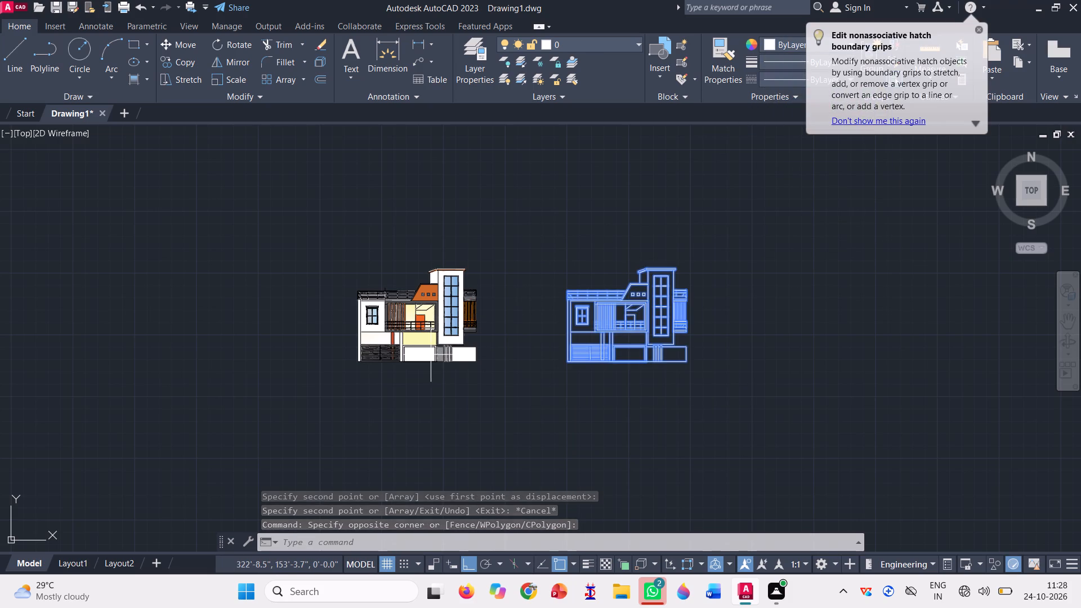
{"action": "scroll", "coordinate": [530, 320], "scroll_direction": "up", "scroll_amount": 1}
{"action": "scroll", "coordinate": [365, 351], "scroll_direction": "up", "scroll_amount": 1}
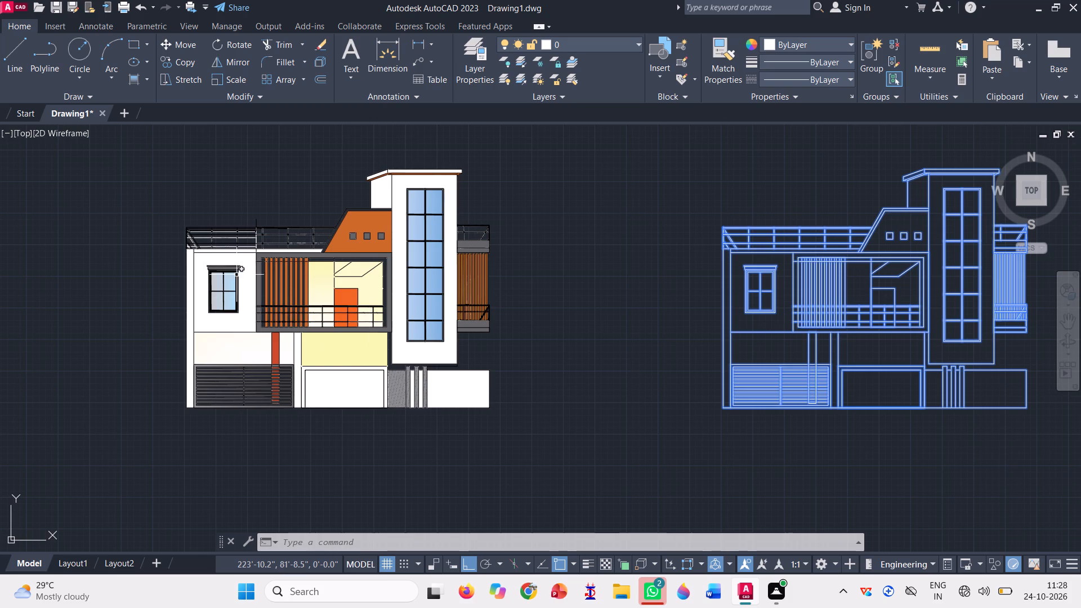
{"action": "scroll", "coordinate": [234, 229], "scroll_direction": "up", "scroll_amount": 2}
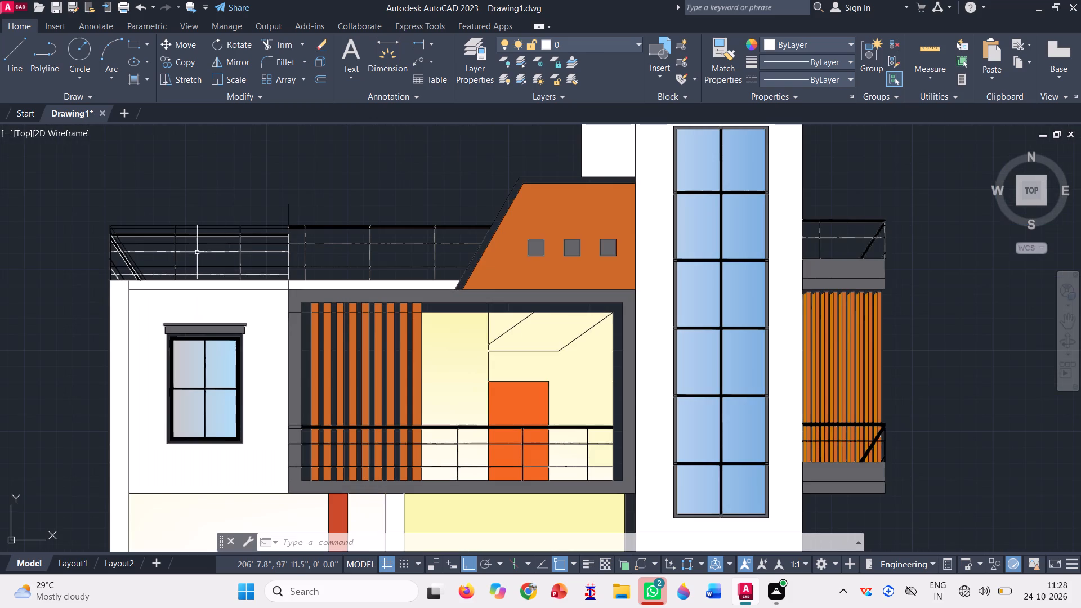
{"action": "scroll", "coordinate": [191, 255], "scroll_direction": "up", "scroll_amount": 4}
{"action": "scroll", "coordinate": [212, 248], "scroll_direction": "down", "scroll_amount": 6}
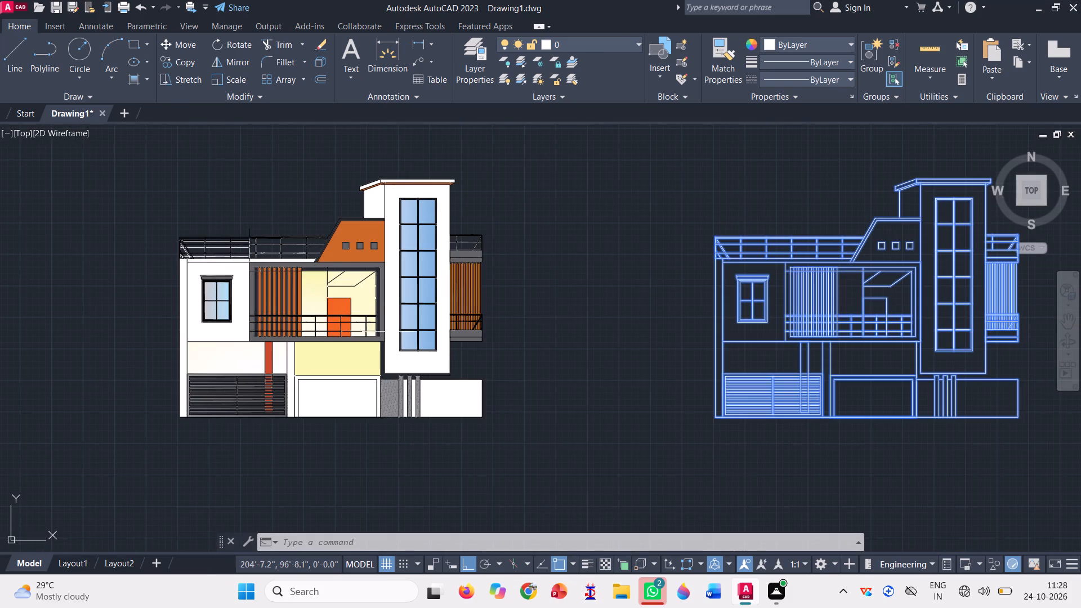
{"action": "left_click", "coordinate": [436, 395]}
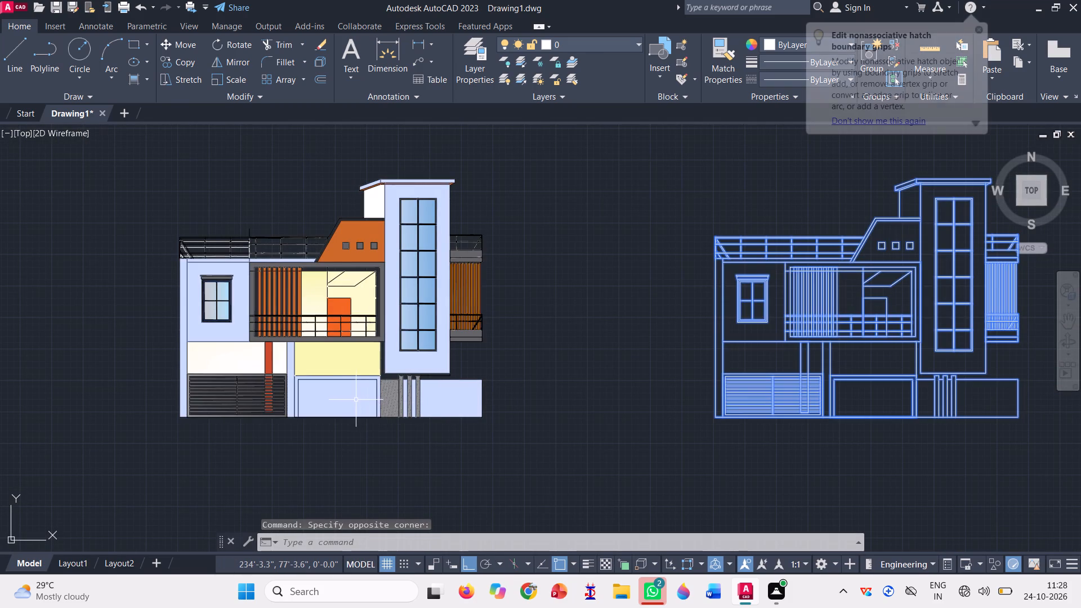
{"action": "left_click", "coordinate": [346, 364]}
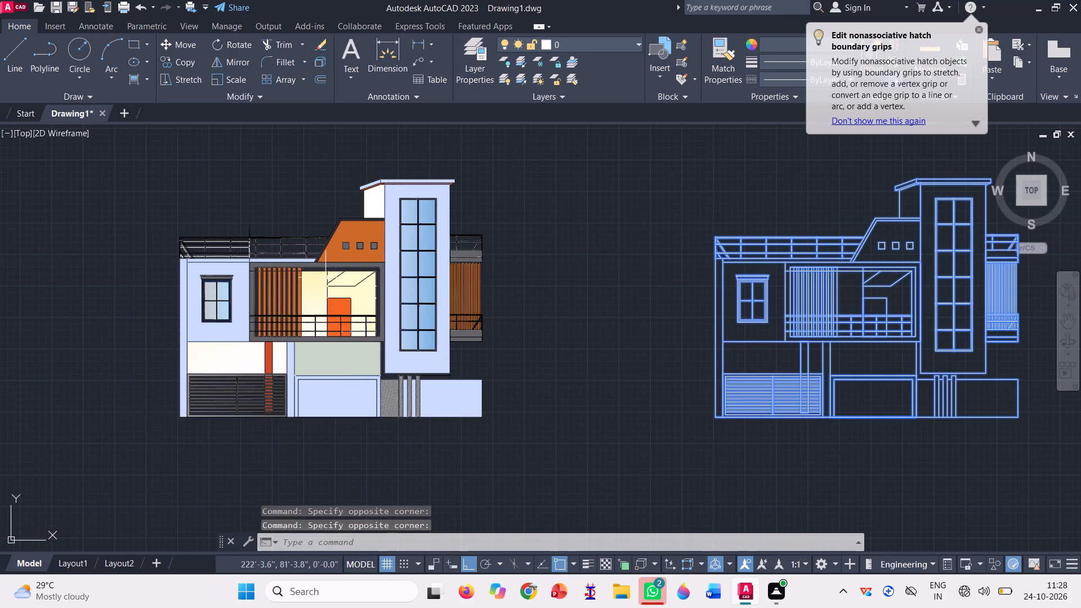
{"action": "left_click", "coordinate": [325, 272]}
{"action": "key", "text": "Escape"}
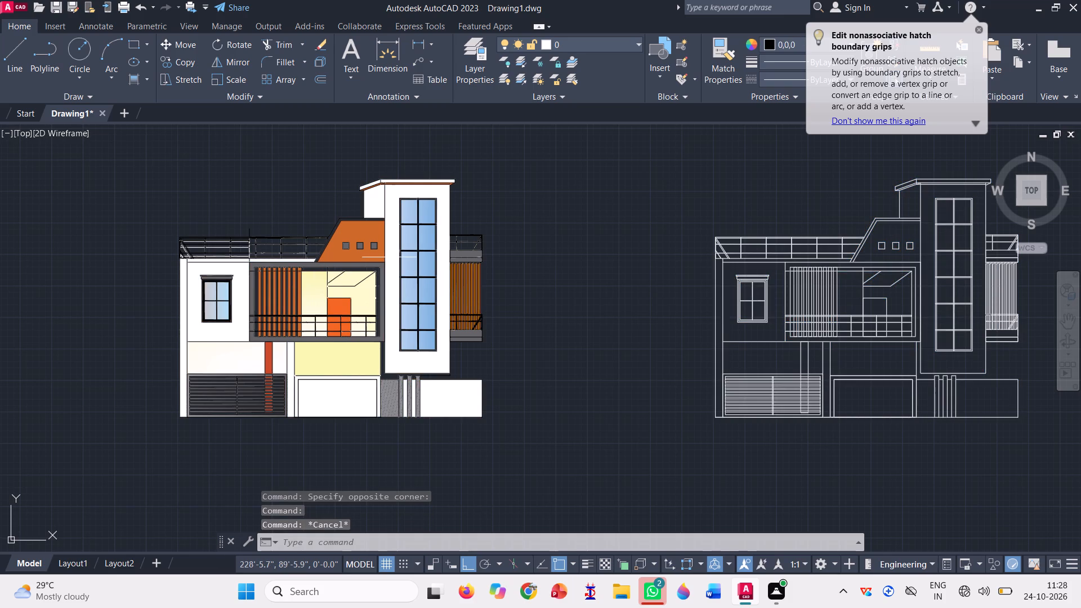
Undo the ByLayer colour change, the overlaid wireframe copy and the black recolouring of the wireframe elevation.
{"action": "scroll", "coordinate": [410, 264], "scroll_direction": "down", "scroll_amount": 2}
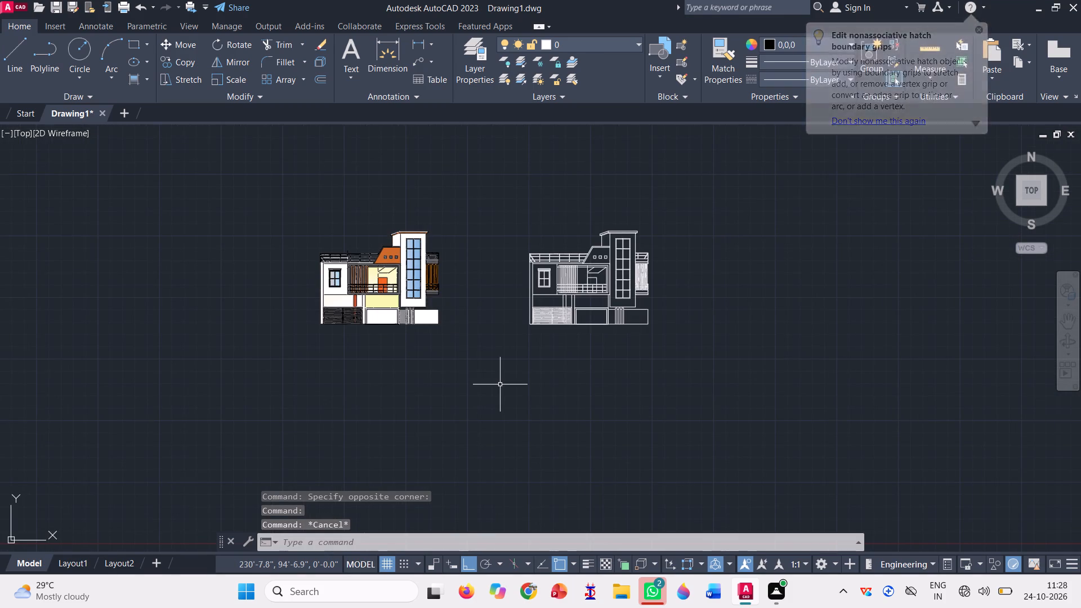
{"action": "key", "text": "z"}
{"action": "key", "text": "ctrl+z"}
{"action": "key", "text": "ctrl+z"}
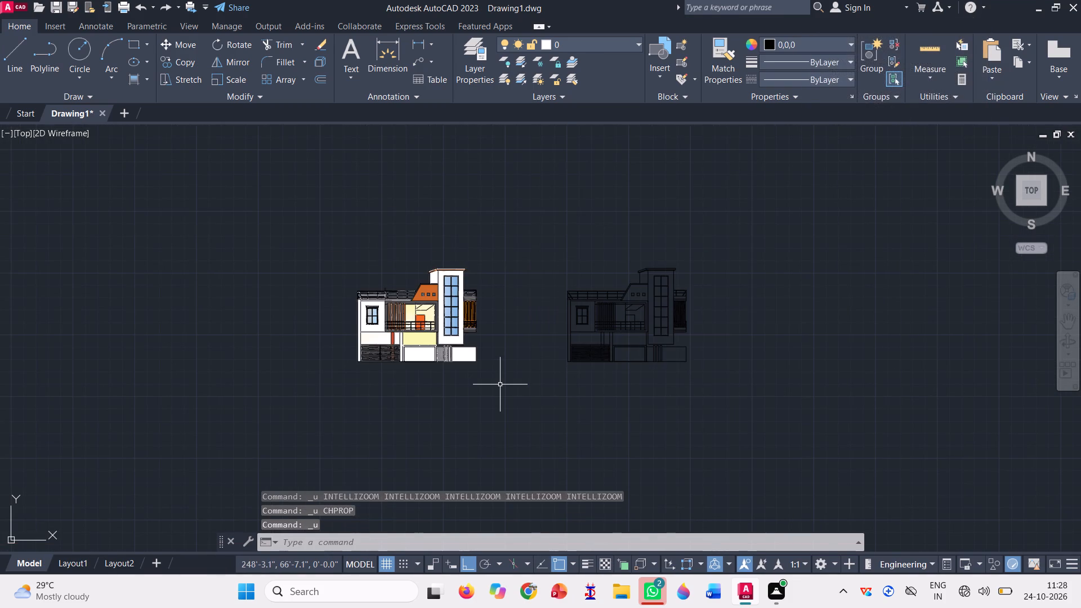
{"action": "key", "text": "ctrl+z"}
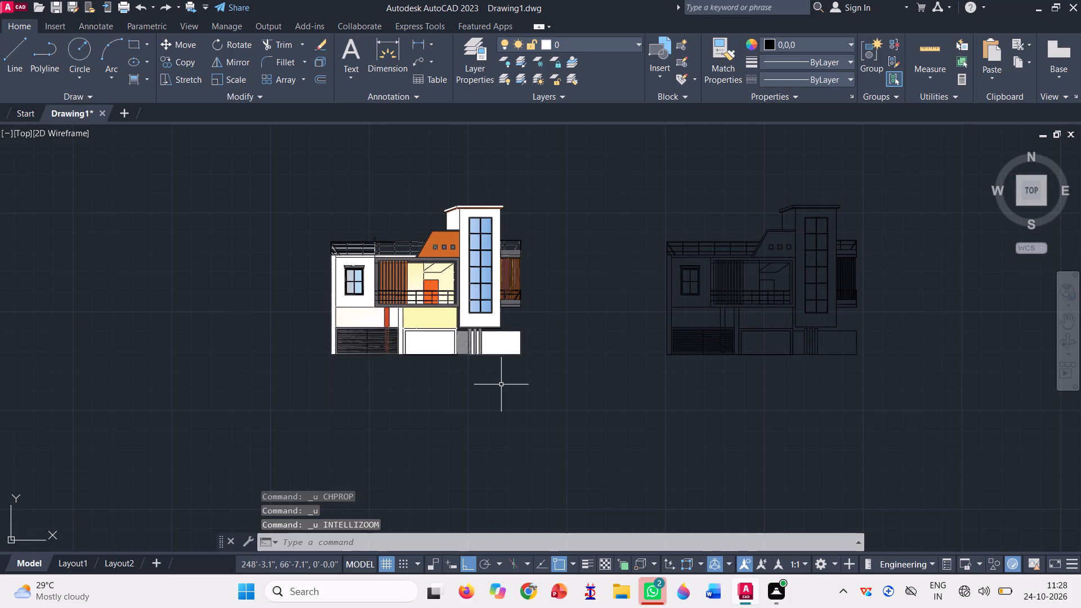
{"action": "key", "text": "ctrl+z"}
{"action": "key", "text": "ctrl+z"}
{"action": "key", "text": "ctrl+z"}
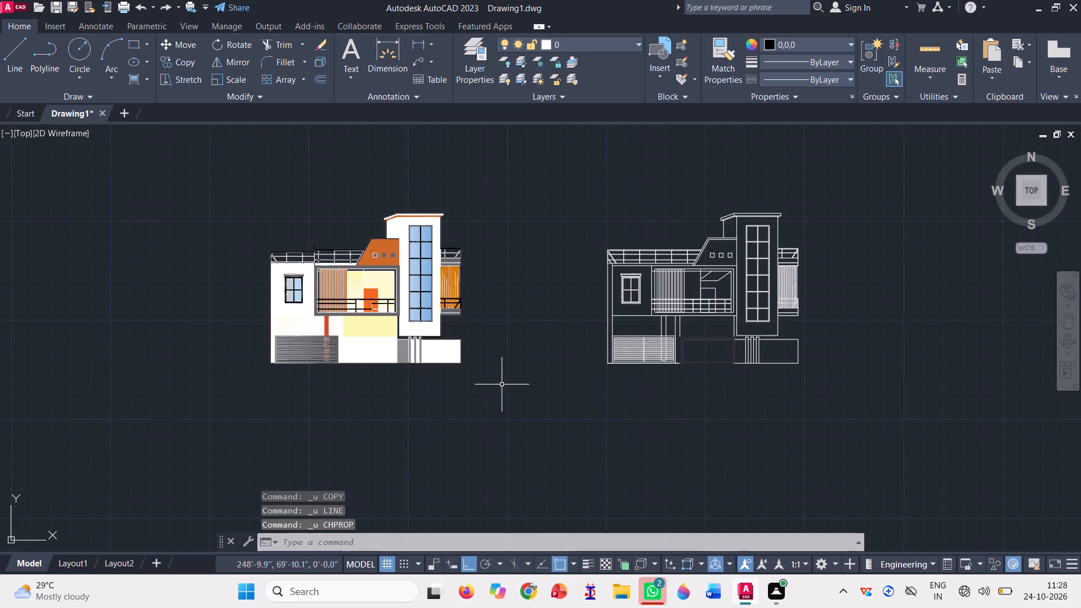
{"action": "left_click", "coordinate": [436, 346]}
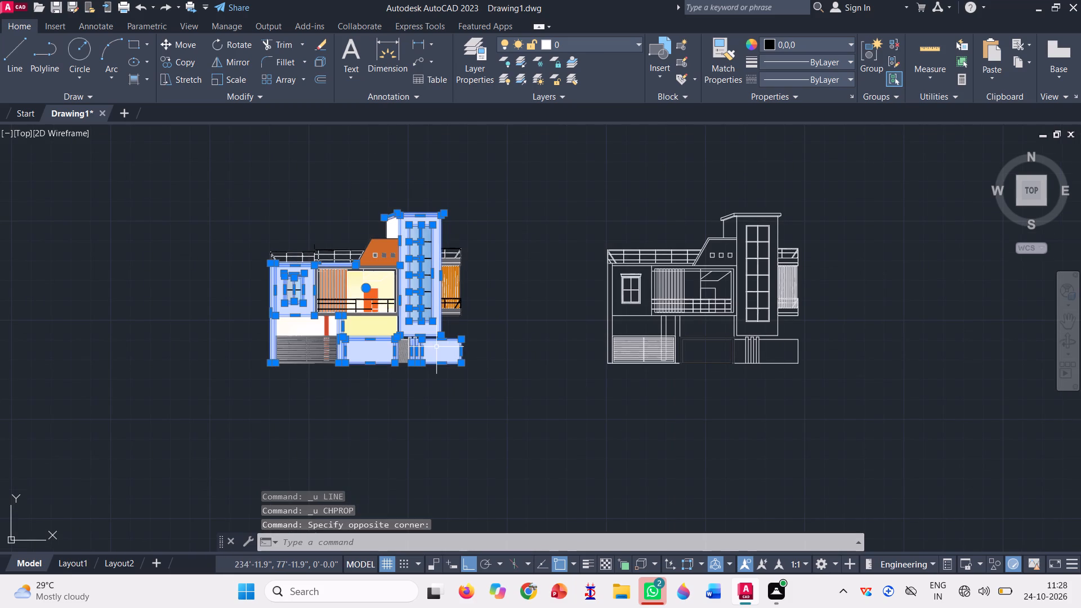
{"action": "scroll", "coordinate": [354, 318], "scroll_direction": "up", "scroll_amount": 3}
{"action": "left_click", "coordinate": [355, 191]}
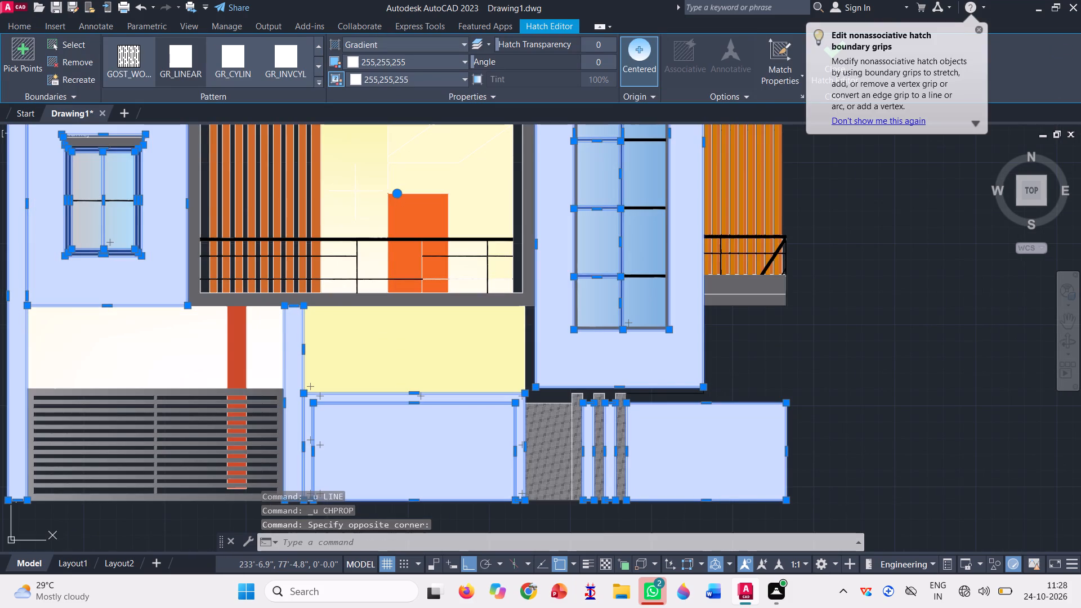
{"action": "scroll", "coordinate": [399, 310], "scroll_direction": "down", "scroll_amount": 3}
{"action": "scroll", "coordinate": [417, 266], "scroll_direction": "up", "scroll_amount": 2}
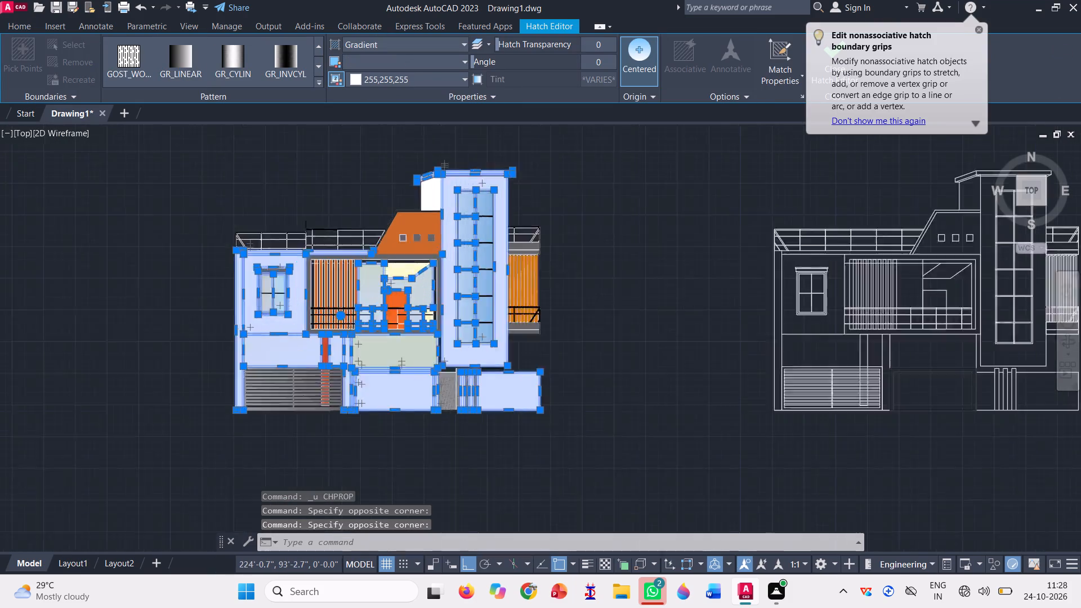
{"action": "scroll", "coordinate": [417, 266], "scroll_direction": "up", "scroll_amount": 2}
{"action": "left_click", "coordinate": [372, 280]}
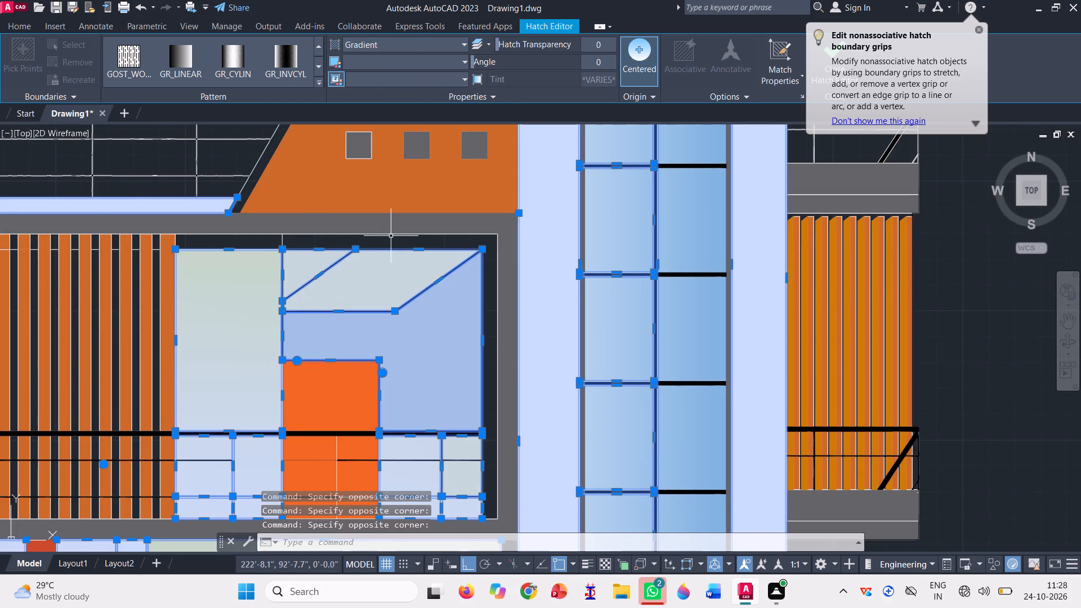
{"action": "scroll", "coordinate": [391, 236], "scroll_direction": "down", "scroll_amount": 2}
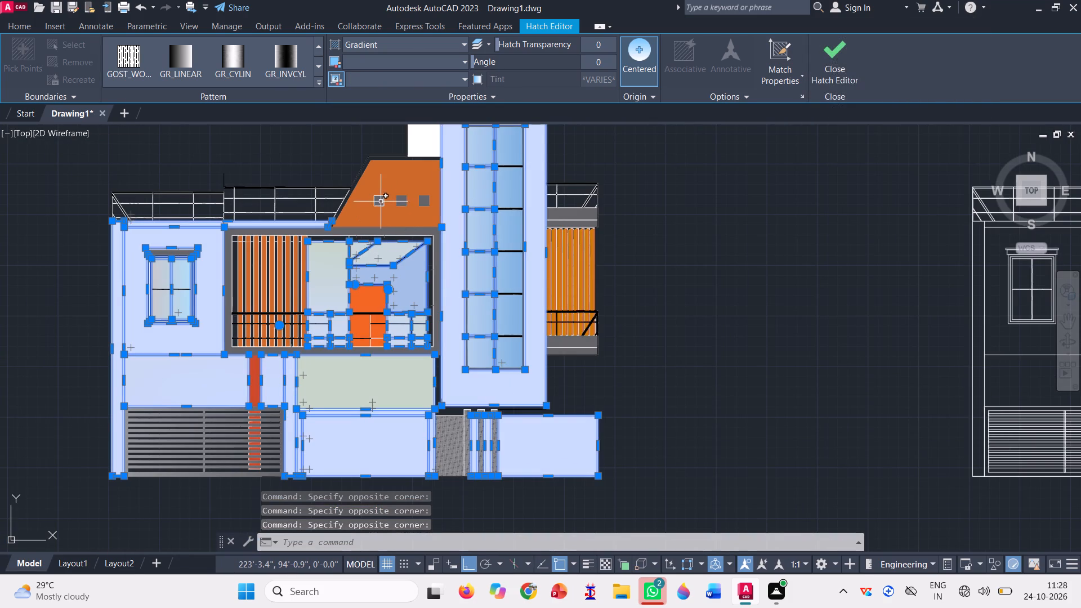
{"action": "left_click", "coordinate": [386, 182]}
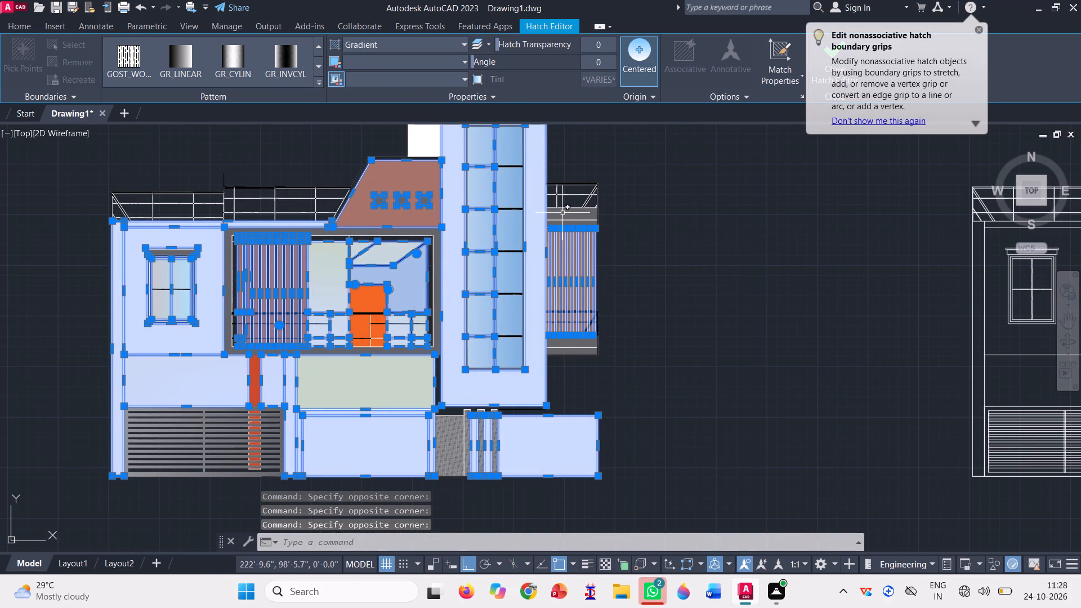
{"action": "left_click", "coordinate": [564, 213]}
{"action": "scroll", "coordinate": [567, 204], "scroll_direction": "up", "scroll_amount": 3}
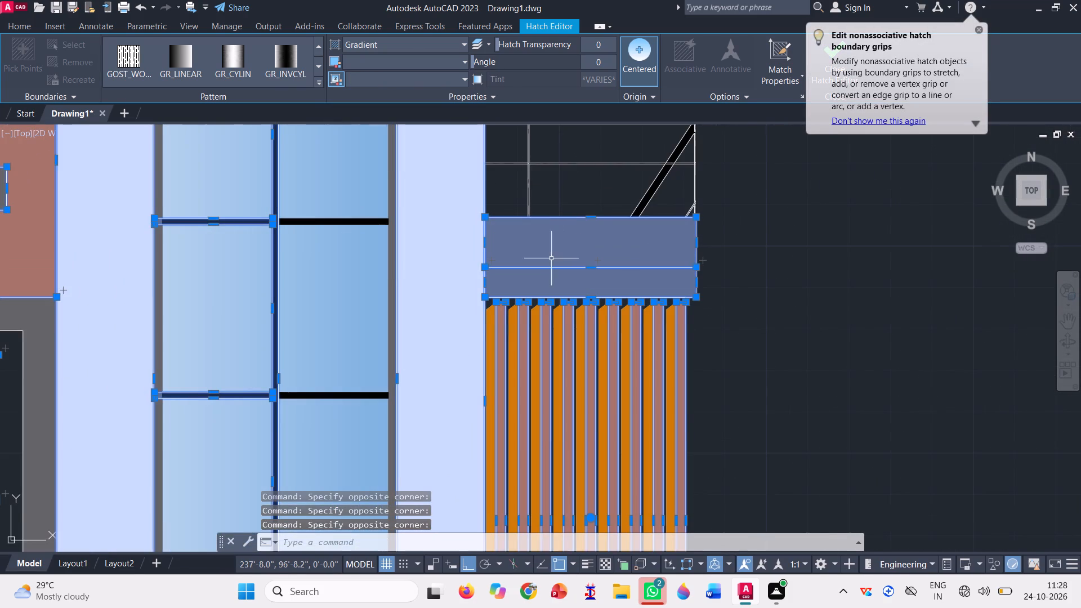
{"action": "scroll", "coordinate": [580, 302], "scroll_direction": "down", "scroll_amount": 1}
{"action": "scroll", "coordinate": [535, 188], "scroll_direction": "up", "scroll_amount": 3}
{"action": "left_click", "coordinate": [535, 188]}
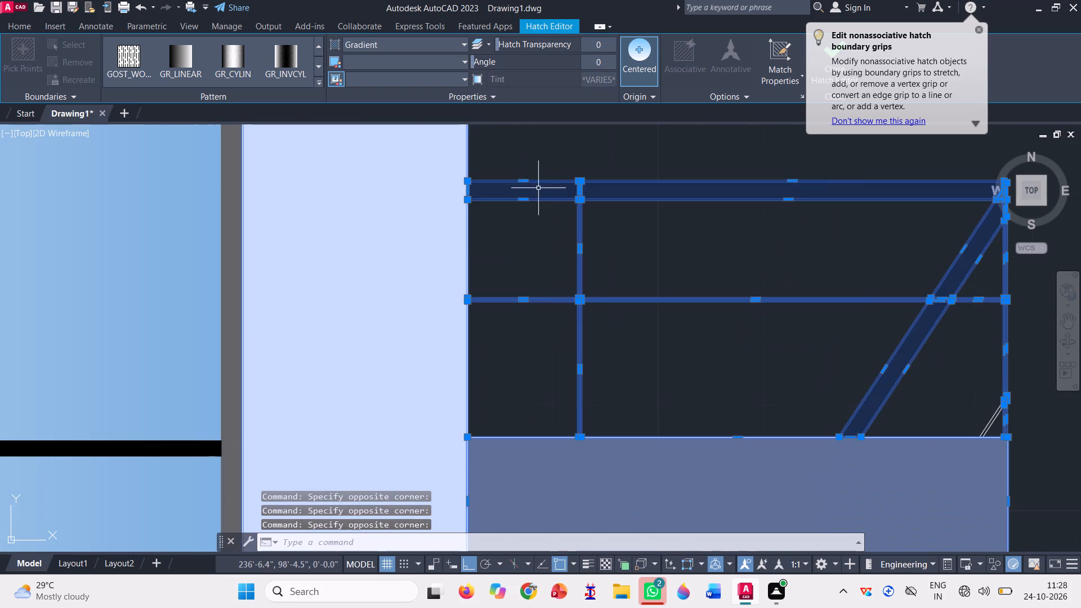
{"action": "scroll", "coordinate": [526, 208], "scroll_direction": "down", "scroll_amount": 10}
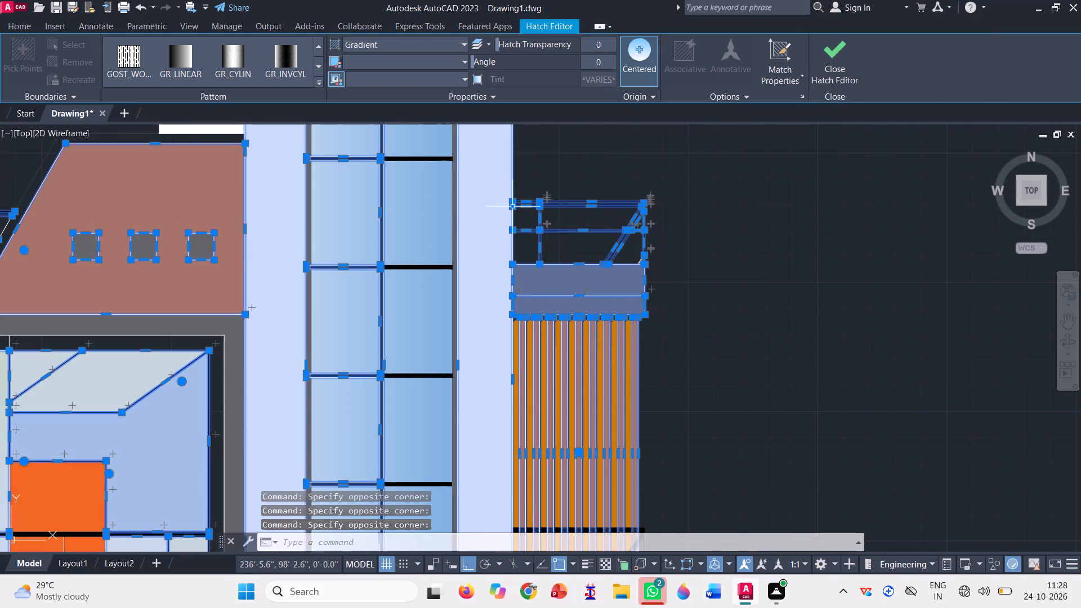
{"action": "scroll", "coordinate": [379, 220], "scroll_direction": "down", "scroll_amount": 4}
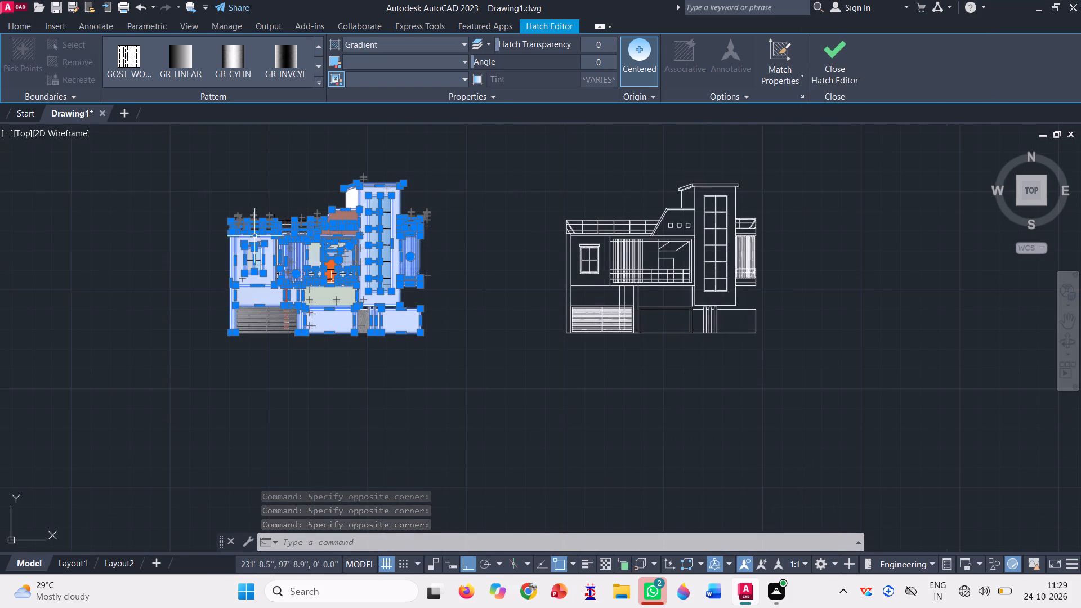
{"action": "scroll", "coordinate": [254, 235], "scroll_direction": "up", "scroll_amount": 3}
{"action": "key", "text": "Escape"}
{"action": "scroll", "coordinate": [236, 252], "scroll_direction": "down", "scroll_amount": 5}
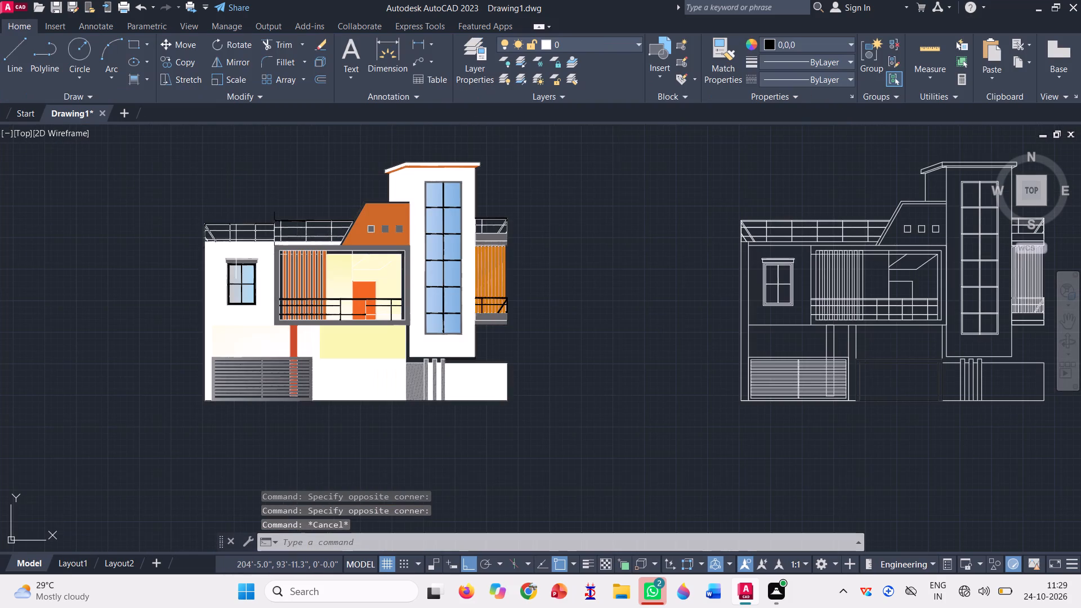
Change the colour of the entire white wireframe elevation to black 0,0,0.
{"action": "scroll", "coordinate": [438, 269], "scroll_direction": "down", "scroll_amount": 2}
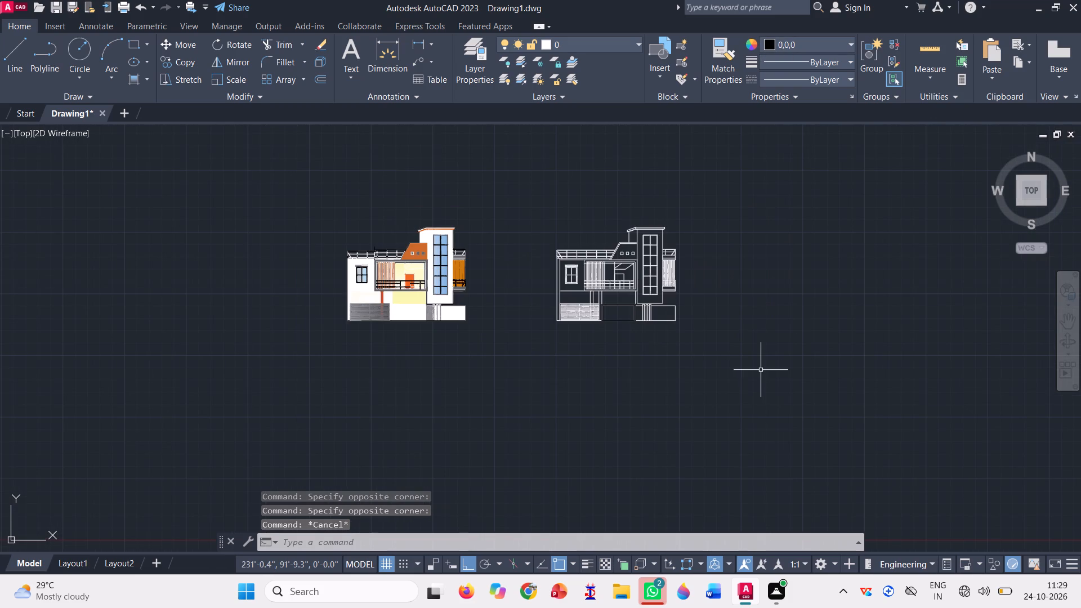
{"action": "left_click", "coordinate": [762, 370]}
{"action": "left_click", "coordinate": [522, 194]}
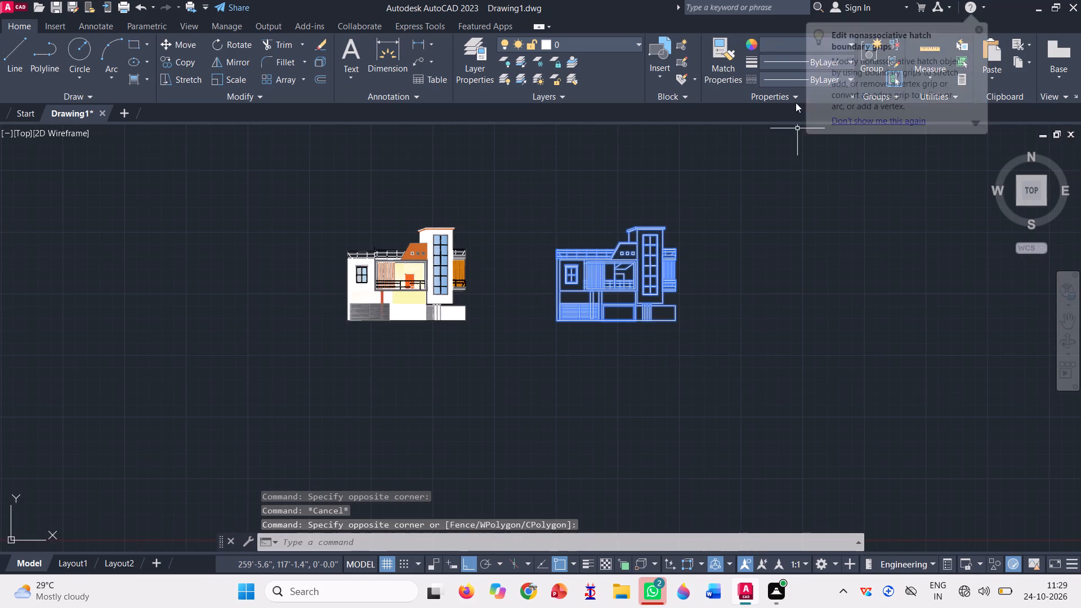
{"action": "left_click", "coordinate": [783, 48]}
{"action": "left_click", "coordinate": [765, 96]}
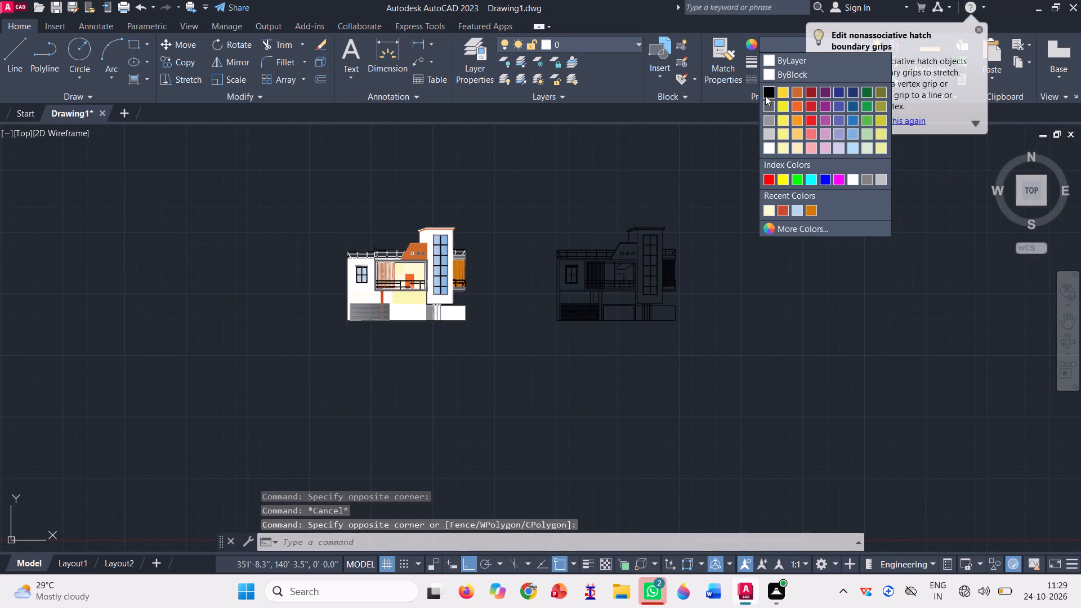
{"action": "key", "text": "Escape"}
Copy the black wireframe elevation horizontally into the empty space on its side away from the coloured elevation.
{"action": "left_click", "coordinate": [725, 355]}
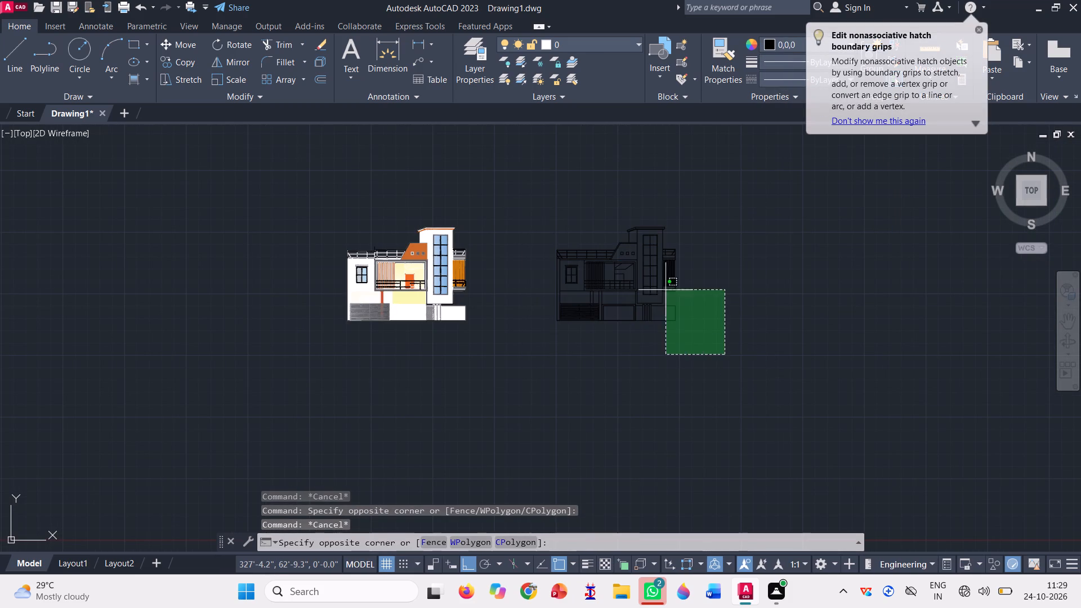
{"action": "left_click", "coordinate": [535, 207]}
{"action": "type", "text": "co"}
{"action": "key", "text": "space"}
{"action": "left_click", "coordinate": [674, 318]}
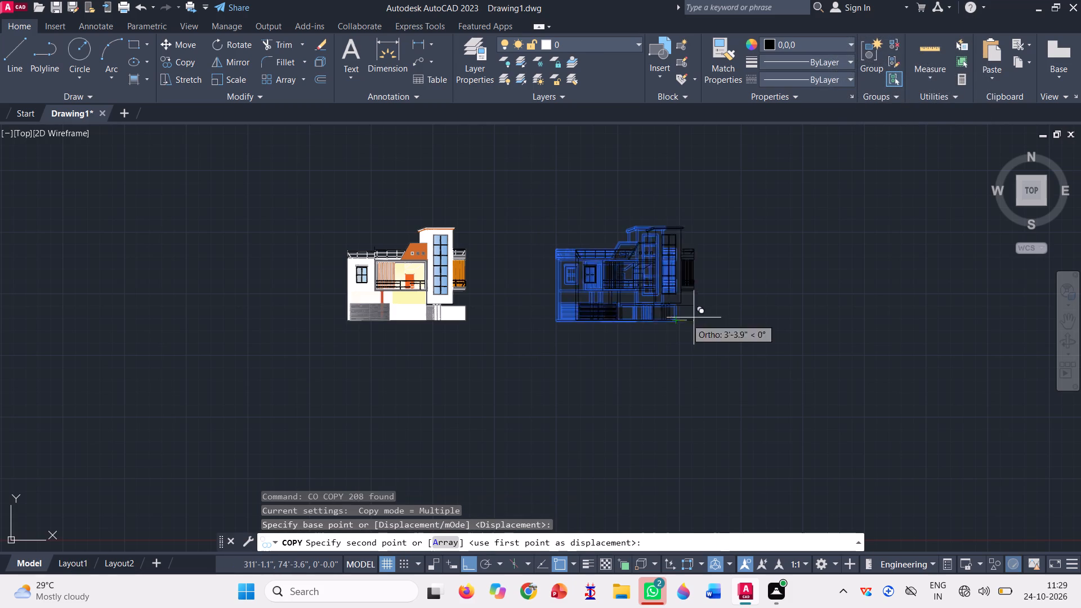
{"action": "left_click", "coordinate": [855, 311]}
{"action": "key", "text": "Escape"}
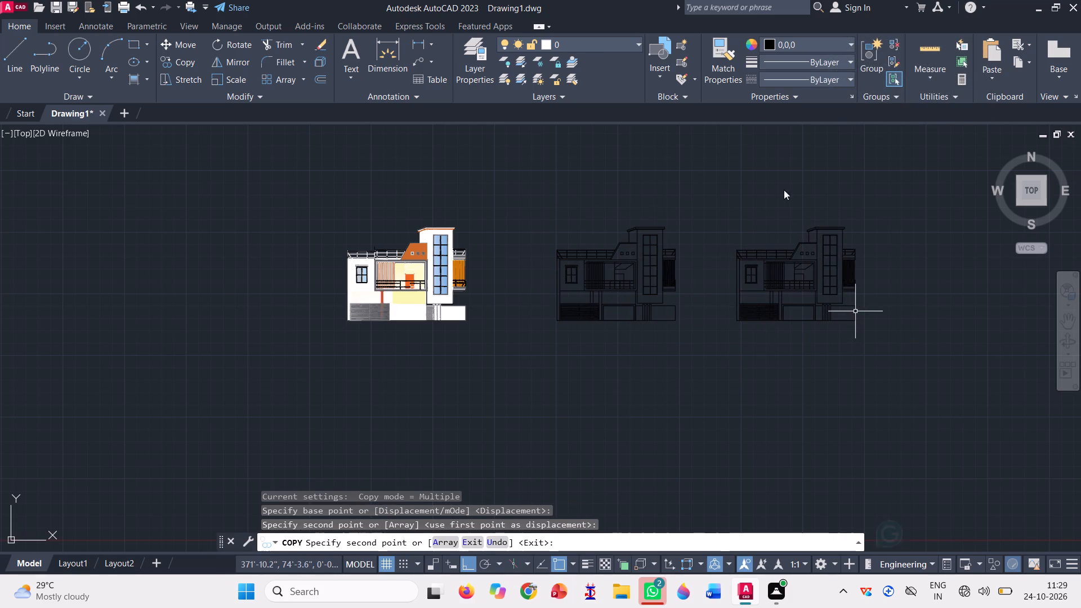
Set the colour of the new outer wireframe copy to ByLayer.
{"action": "left_click", "coordinate": [888, 344]}
{"action": "left_click", "coordinate": [718, 207]}
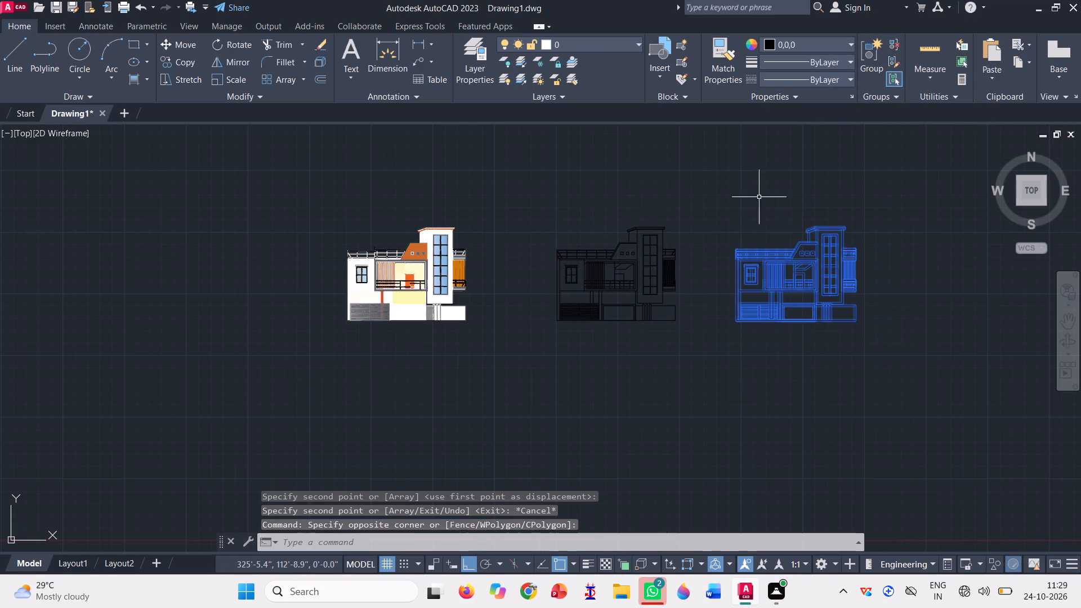
{"action": "left_click", "coordinate": [791, 47]}
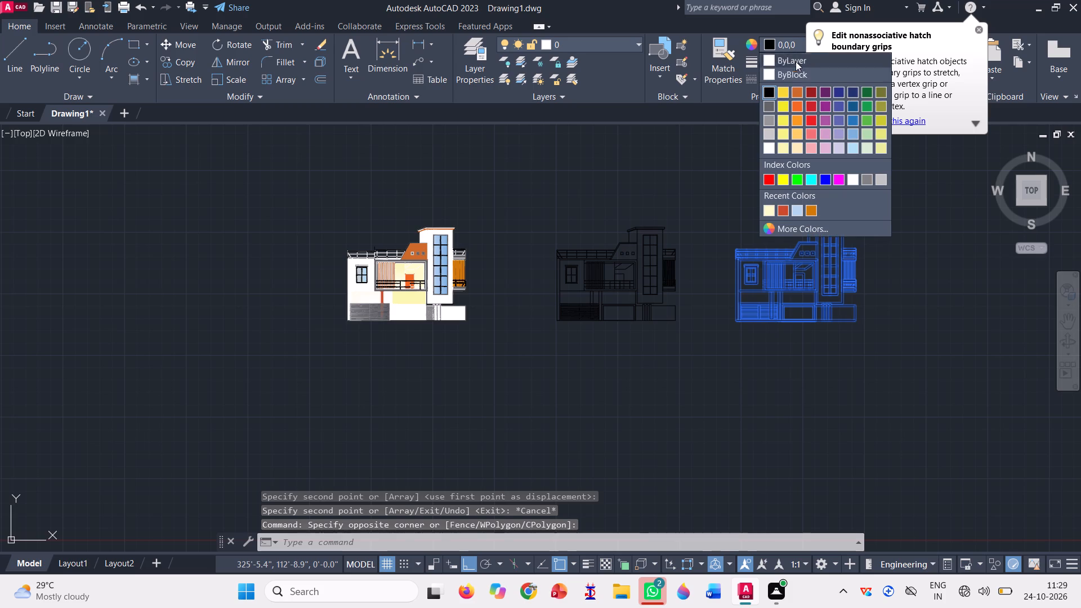
{"action": "left_click", "coordinate": [769, 60]}
{"action": "key", "text": "space"}
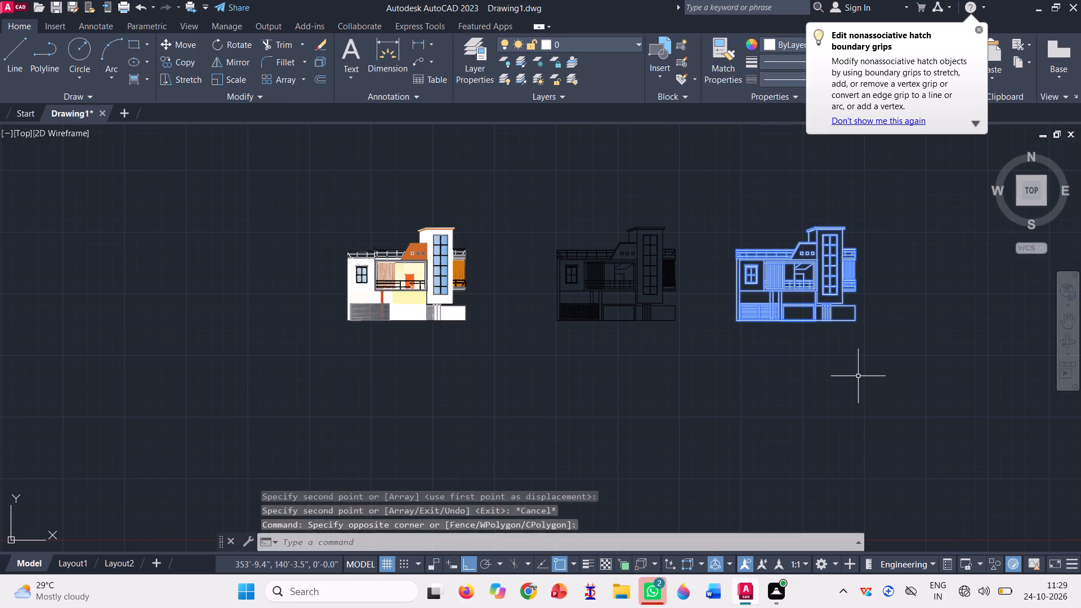
{"action": "key", "text": "Escape"}
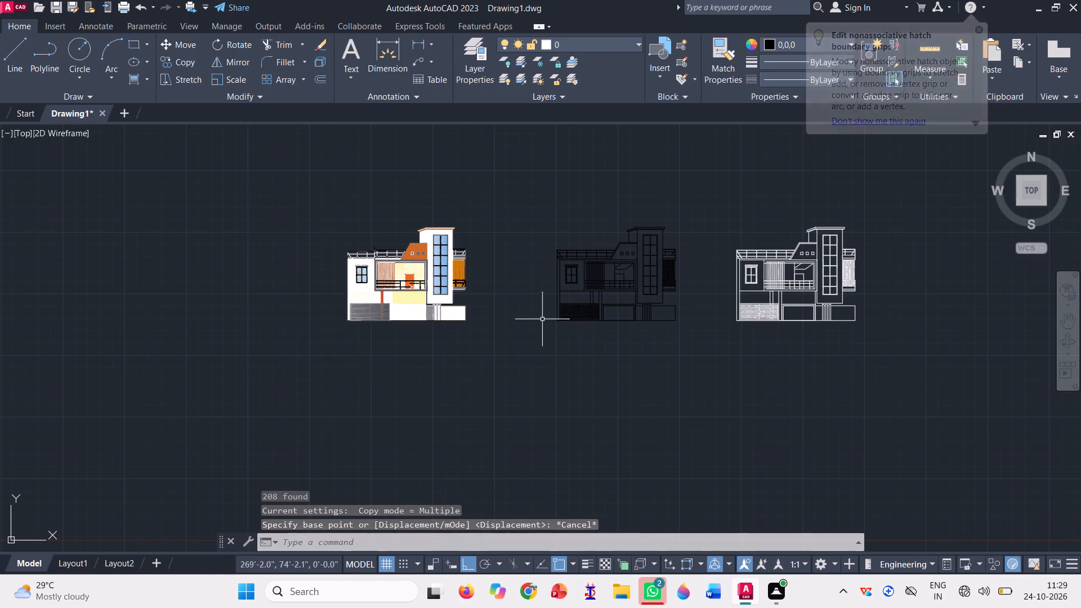
Select the coloured elevation's white wall fills, the lower pale-yellow panel, the off-white panel beside it and the orange-red column fill.
{"action": "scroll", "coordinate": [461, 296], "scroll_direction": "up", "scroll_amount": 2}
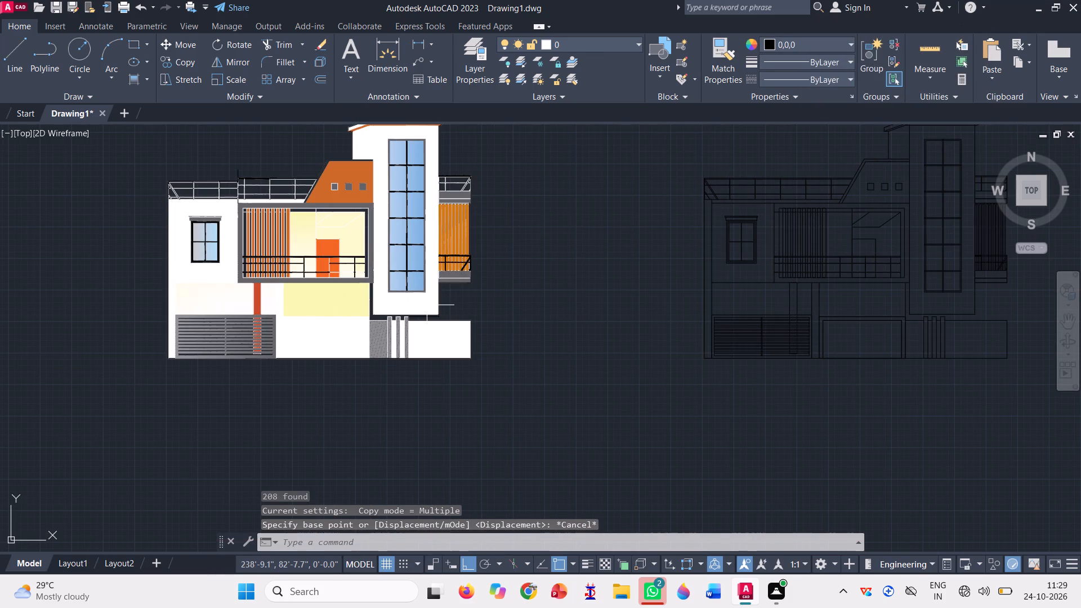
{"action": "left_click", "coordinate": [427, 306]}
{"action": "scroll", "coordinate": [449, 354], "scroll_direction": "down", "scroll_amount": 1}
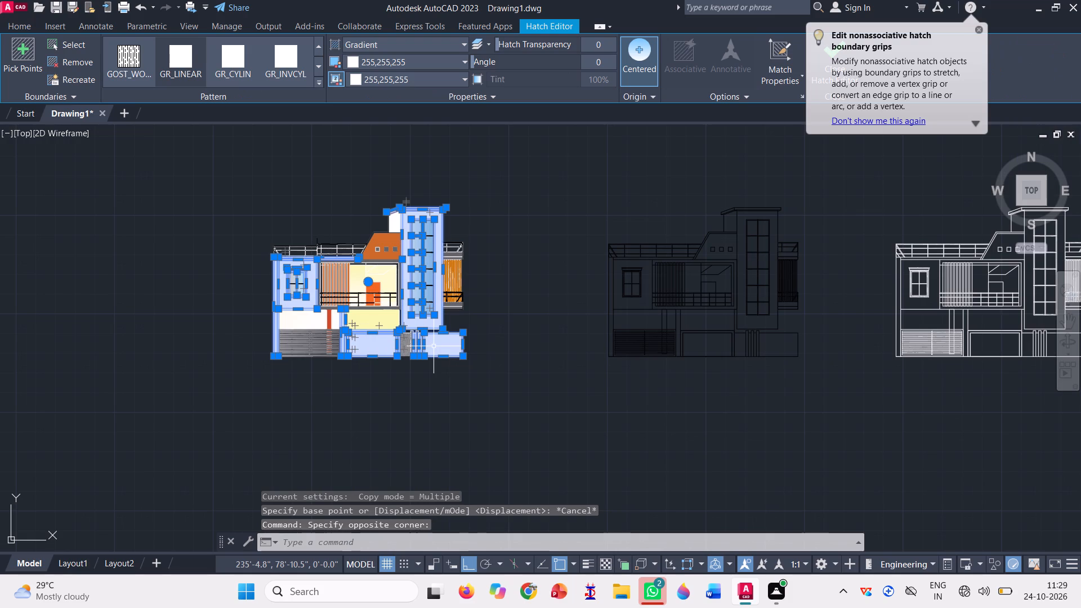
{"action": "scroll", "coordinate": [386, 337], "scroll_direction": "up", "scroll_amount": 4}
{"action": "left_click", "coordinate": [268, 239]}
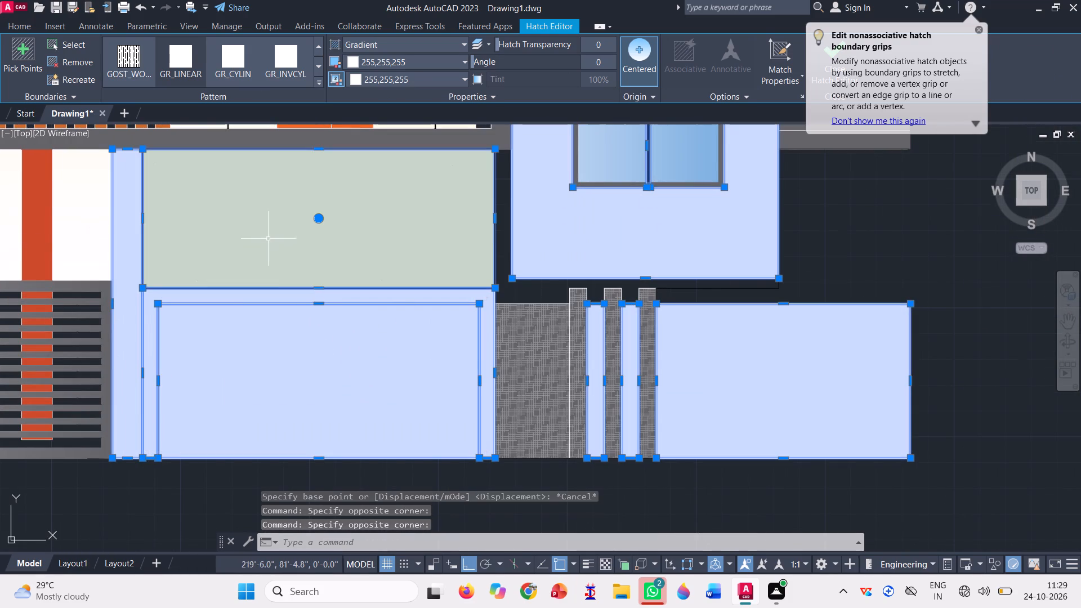
{"action": "scroll", "coordinate": [460, 278], "scroll_direction": "down", "scroll_amount": 2}
{"action": "left_click", "coordinate": [139, 236]}
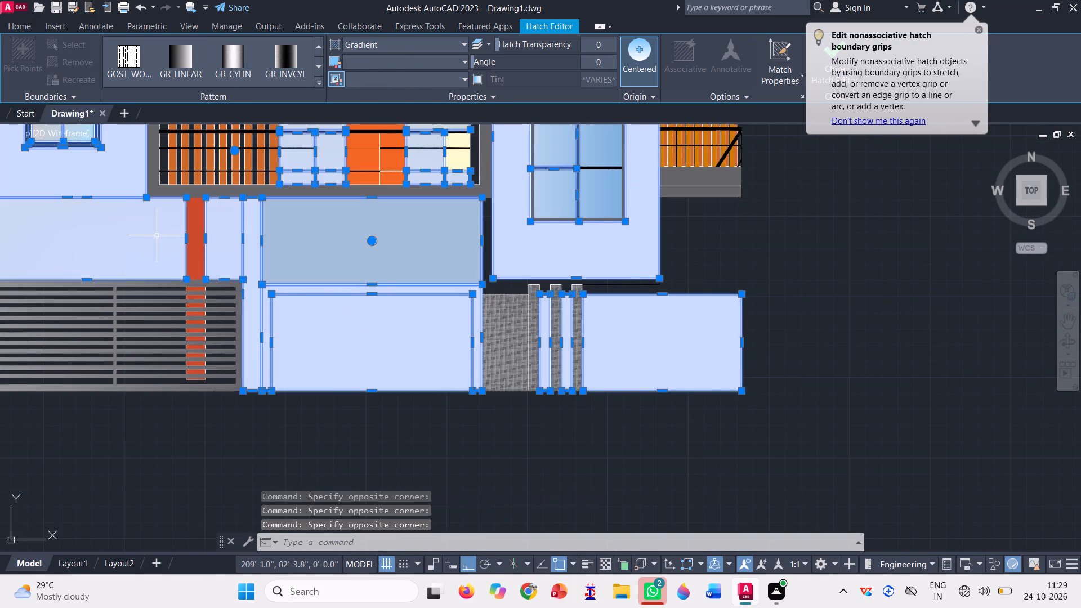
{"action": "scroll", "coordinate": [194, 235], "scroll_direction": "up", "scroll_amount": 3}
{"action": "left_click", "coordinate": [194, 235]}
{"action": "scroll", "coordinate": [275, 262], "scroll_direction": "down", "scroll_amount": 4}
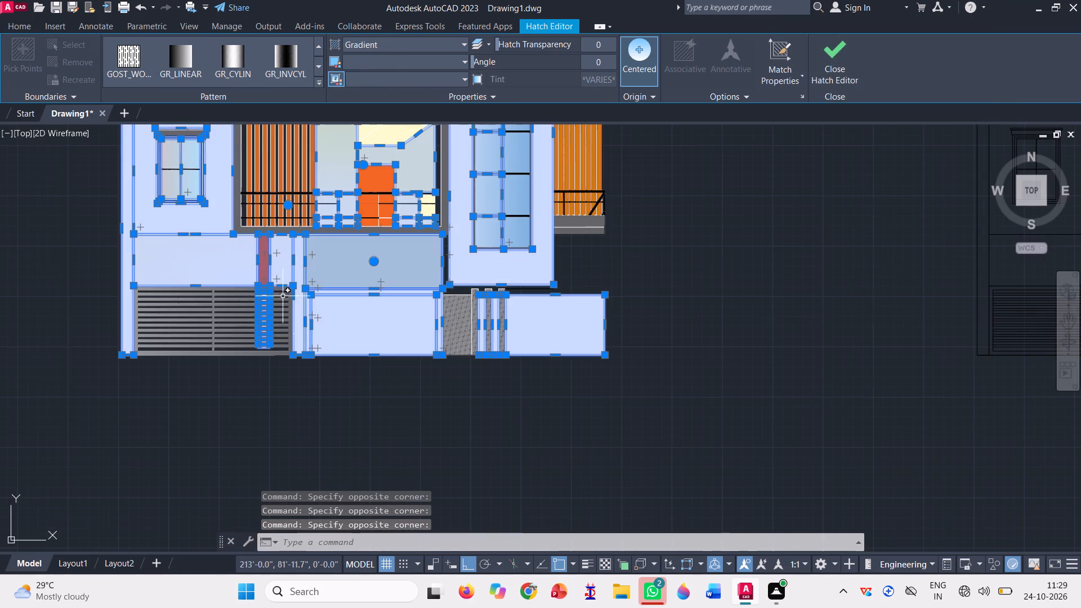
Add the grey slatted gate fill and the grey patterned fill of the ground-floor posts to the selection.
{"action": "scroll", "coordinate": [298, 310], "scroll_direction": "up", "scroll_amount": 3}
{"action": "left_click", "coordinate": [274, 303]}
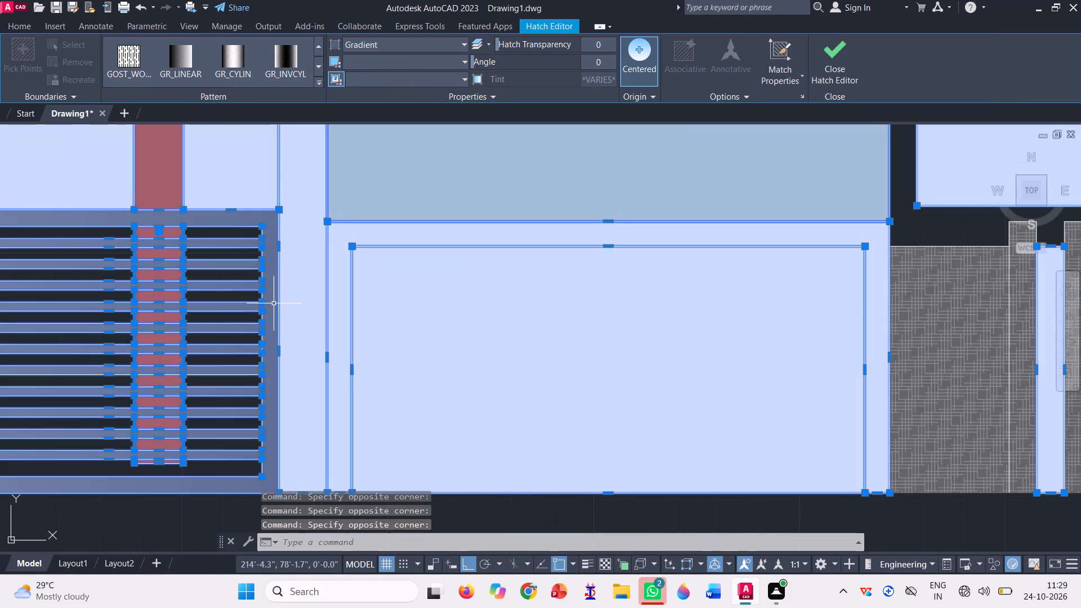
{"action": "scroll", "coordinate": [315, 292], "scroll_direction": "down", "scroll_amount": 3}
{"action": "scroll", "coordinate": [494, 279], "scroll_direction": "up", "scroll_amount": 3}
{"action": "left_click", "coordinate": [404, 325]}
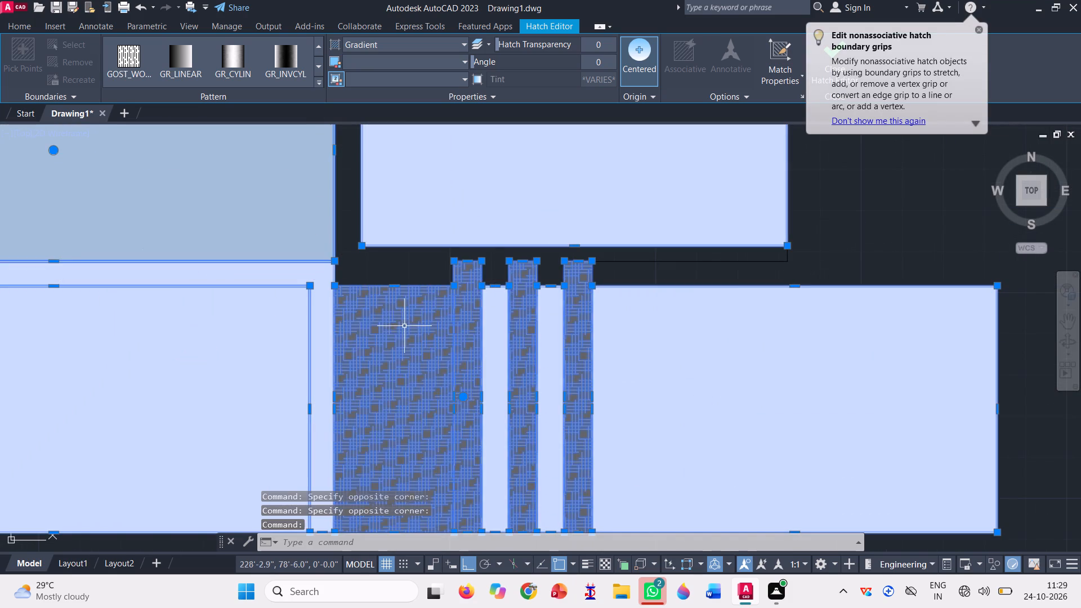
{"action": "scroll", "coordinate": [578, 349], "scroll_direction": "down", "scroll_amount": 4}
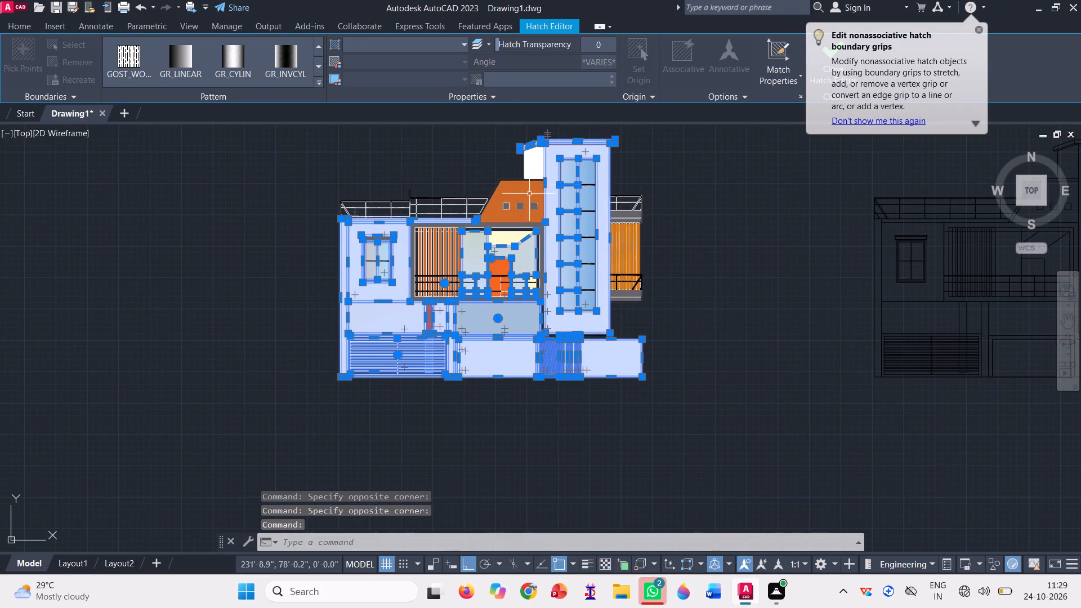
Add the orange sloped-wall fill and the black roof-railing fills next to it to the selection.
{"action": "scroll", "coordinate": [529, 194], "scroll_direction": "up", "scroll_amount": 3}
{"action": "left_click", "coordinate": [490, 191]}
{"action": "scroll", "coordinate": [338, 168], "scroll_direction": "up", "scroll_amount": 3}
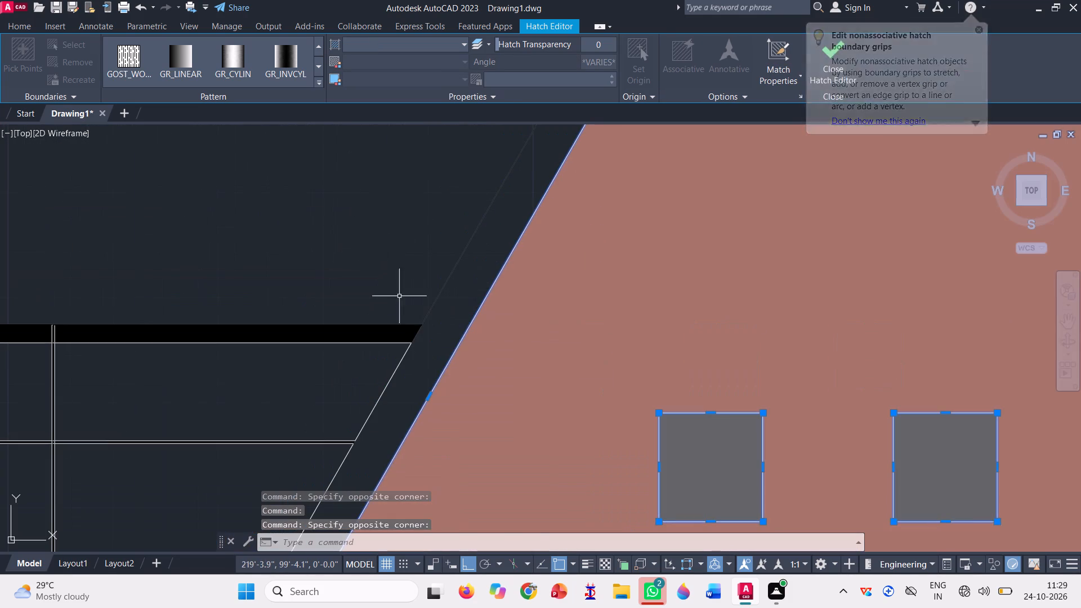
{"action": "left_click", "coordinate": [443, 337]}
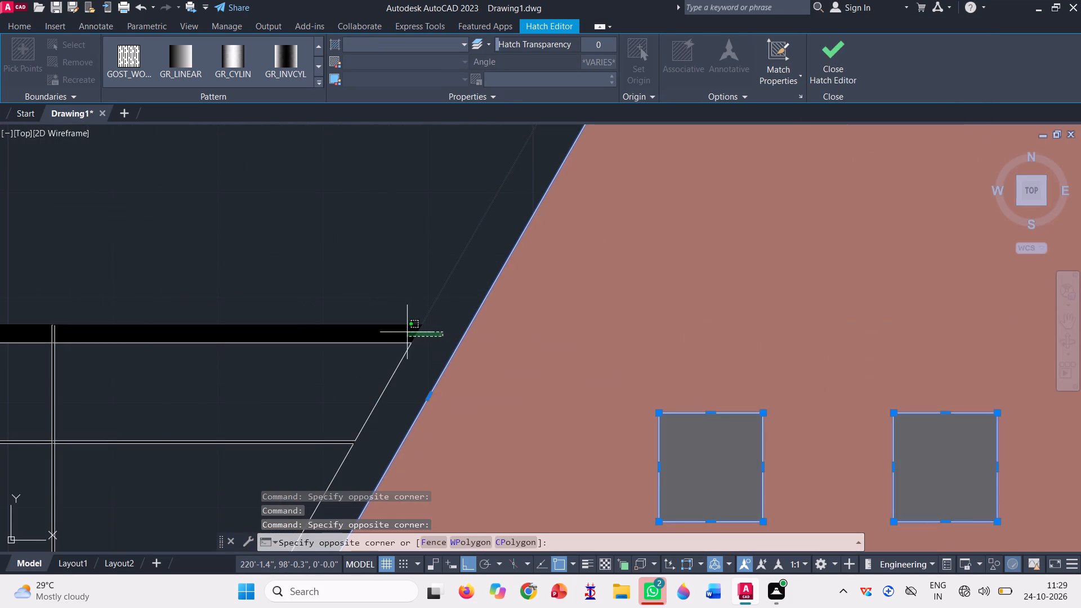
{"action": "left_click", "coordinate": [425, 333]}
{"action": "left_click", "coordinate": [418, 329]}
{"action": "left_click", "coordinate": [434, 334]}
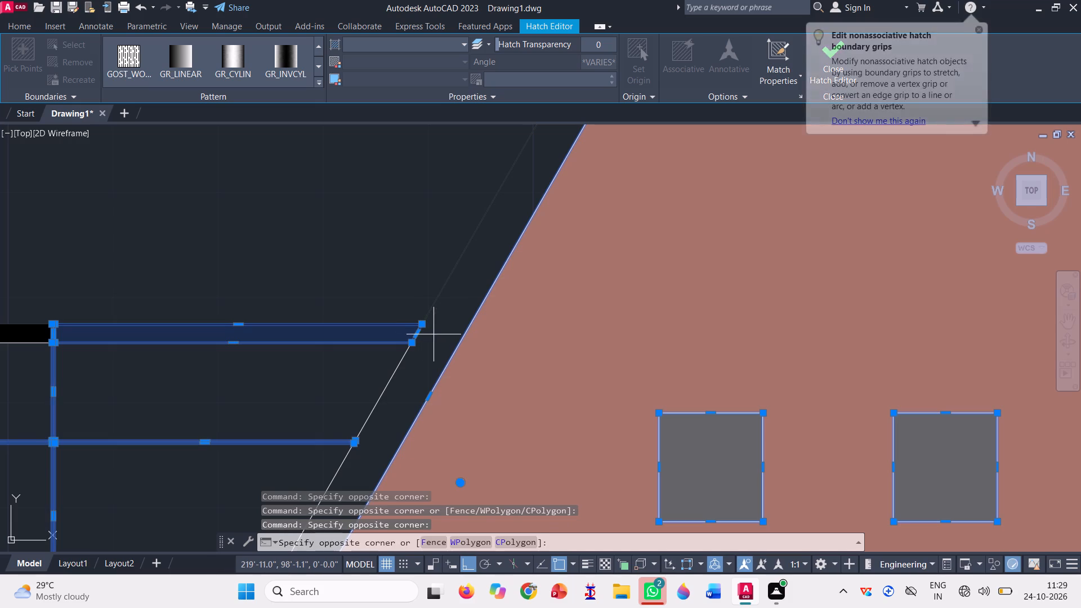
{"action": "left_click", "coordinate": [448, 324]}
{"action": "left_click", "coordinate": [439, 333]}
{"action": "scroll", "coordinate": [439, 329], "scroll_direction": "down", "scroll_amount": 3}
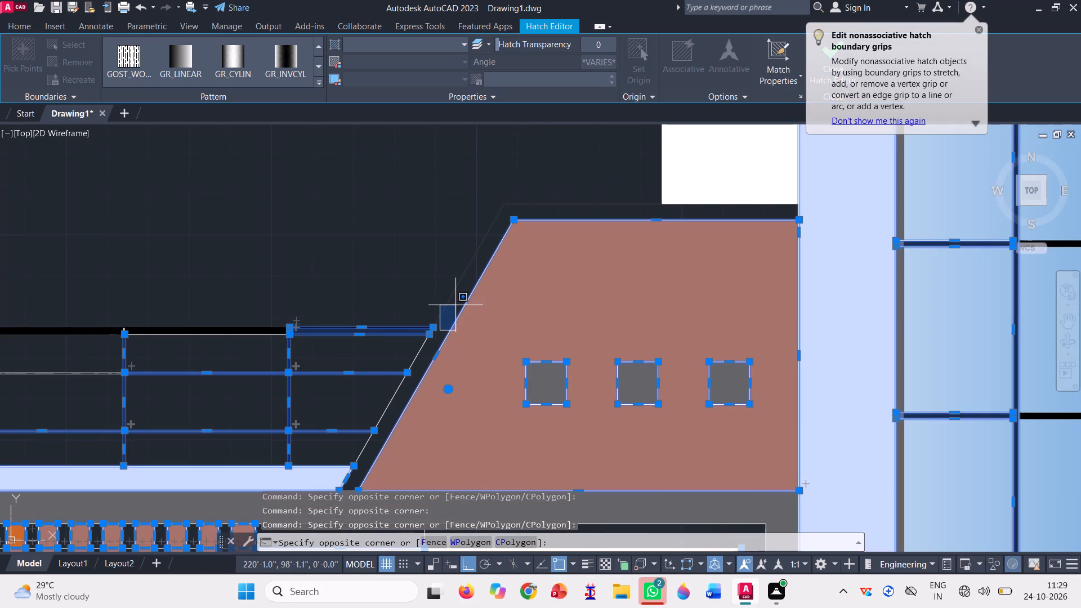
{"action": "left_click", "coordinate": [455, 305]}
{"action": "scroll", "coordinate": [454, 305], "scroll_direction": "down", "scroll_amount": 2}
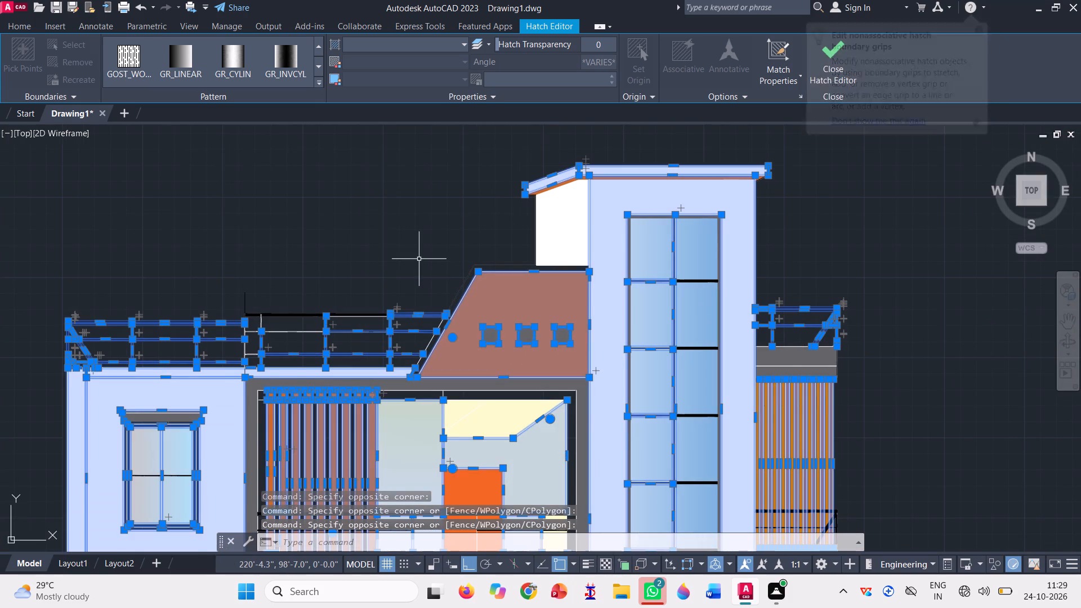
{"action": "scroll", "coordinate": [419, 259], "scroll_direction": "down", "scroll_amount": 1}
Add the white block beside the tower, the orange roof underside and the grey side-balcony band to the selected fills.
{"action": "left_click", "coordinate": [516, 239]}
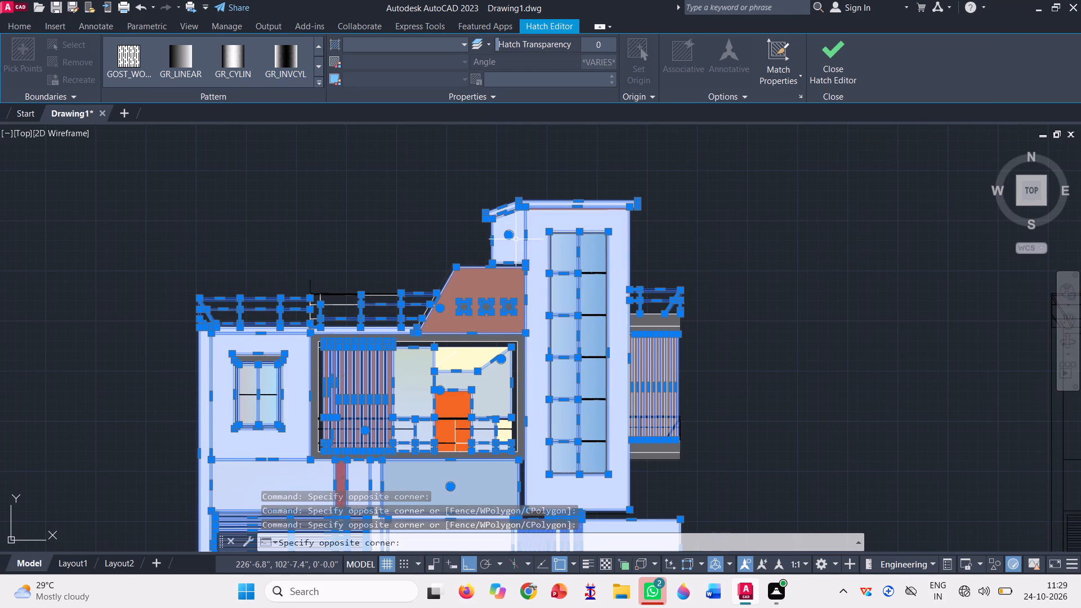
{"action": "scroll", "coordinate": [513, 199], "scroll_direction": "up", "scroll_amount": 4}
{"action": "scroll", "coordinate": [515, 278], "scroll_direction": "up", "scroll_amount": 3}
{"action": "left_click", "coordinate": [517, 236]}
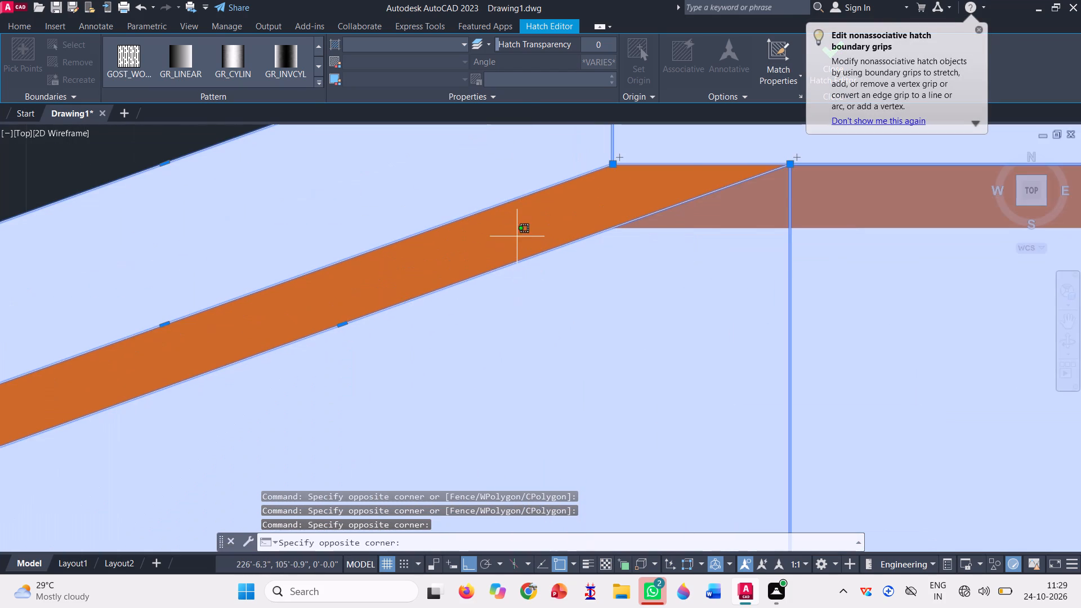
{"action": "scroll", "coordinate": [401, 278], "scroll_direction": "down", "scroll_amount": 5}
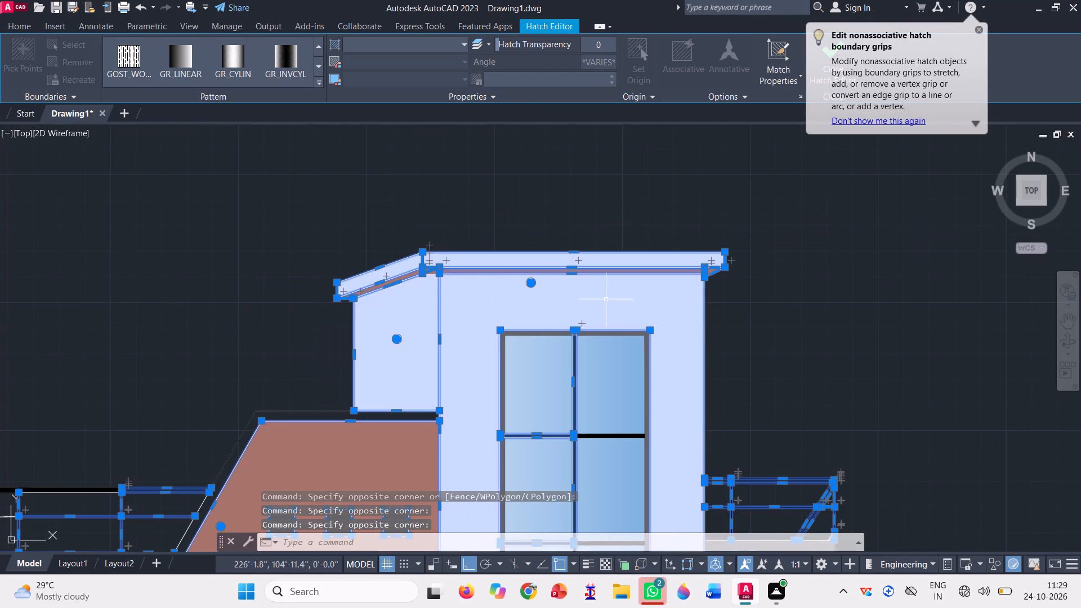
{"action": "scroll", "coordinate": [695, 265], "scroll_direction": "up", "scroll_amount": 3}
{"action": "scroll", "coordinate": [634, 245], "scroll_direction": "down", "scroll_amount": 5}
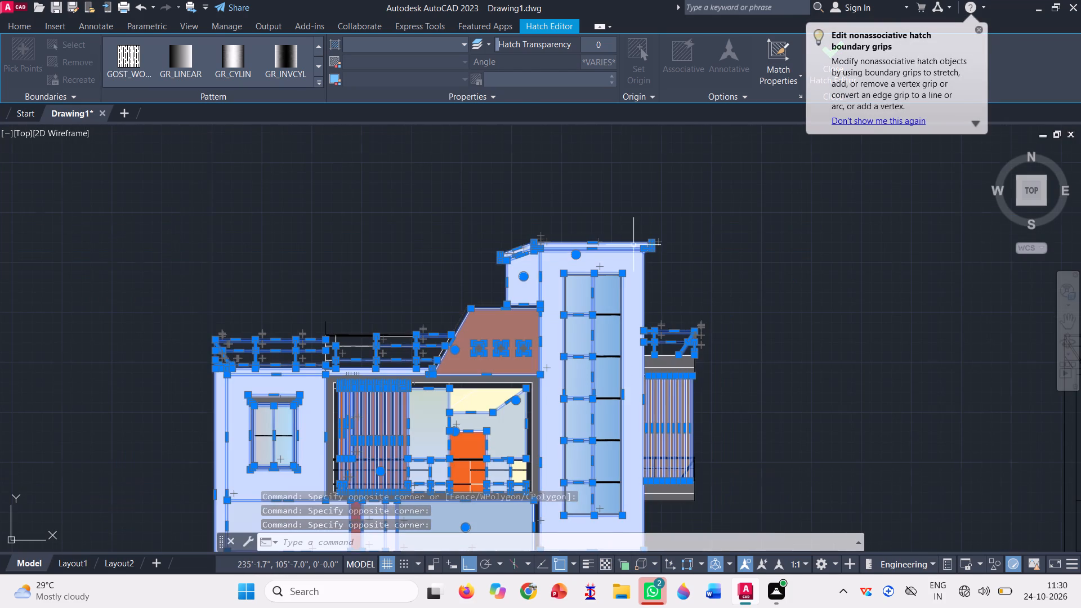
{"action": "scroll", "coordinate": [665, 364], "scroll_direction": "up", "scroll_amount": 4}
{"action": "left_click", "coordinate": [665, 364]}
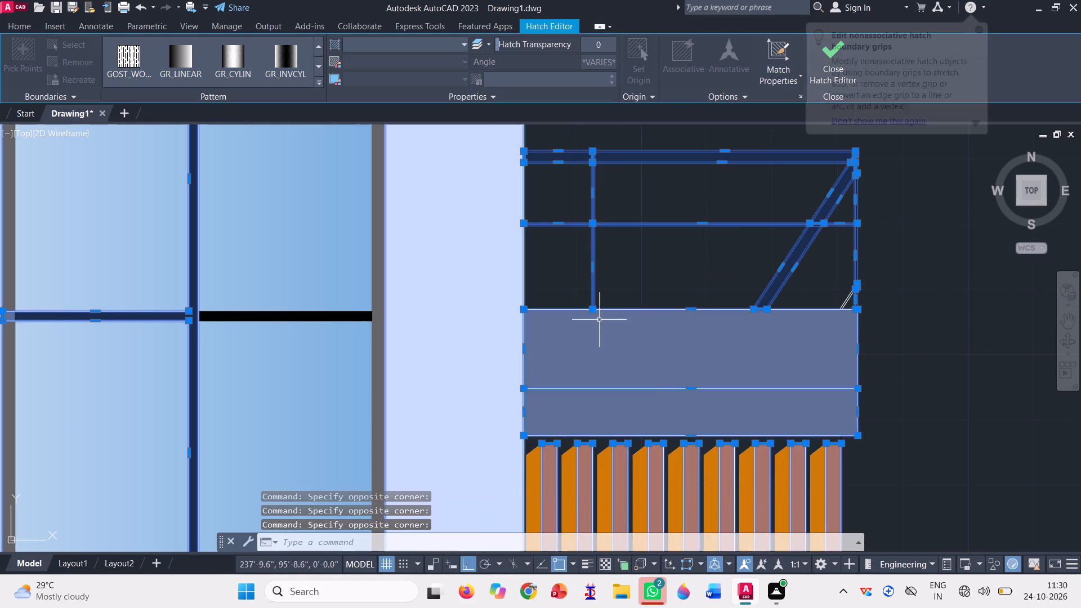
Add the nine bright-orange slat fills of the side balcony screen to the selection.
{"action": "scroll", "coordinate": [591, 306], "scroll_direction": "down", "scroll_amount": 5}
{"action": "scroll", "coordinate": [615, 353], "scroll_direction": "up", "scroll_amount": 3}
{"action": "scroll", "coordinate": [502, 279], "scroll_direction": "up", "scroll_amount": 3}
{"action": "left_click", "coordinate": [484, 307]}
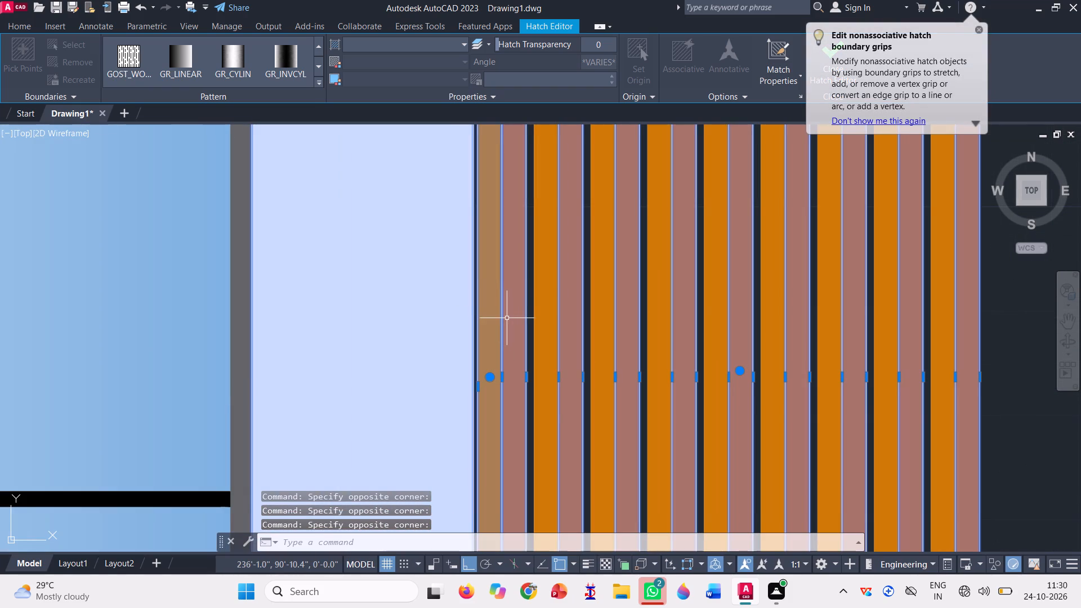
{"action": "left_click", "coordinate": [508, 318]}
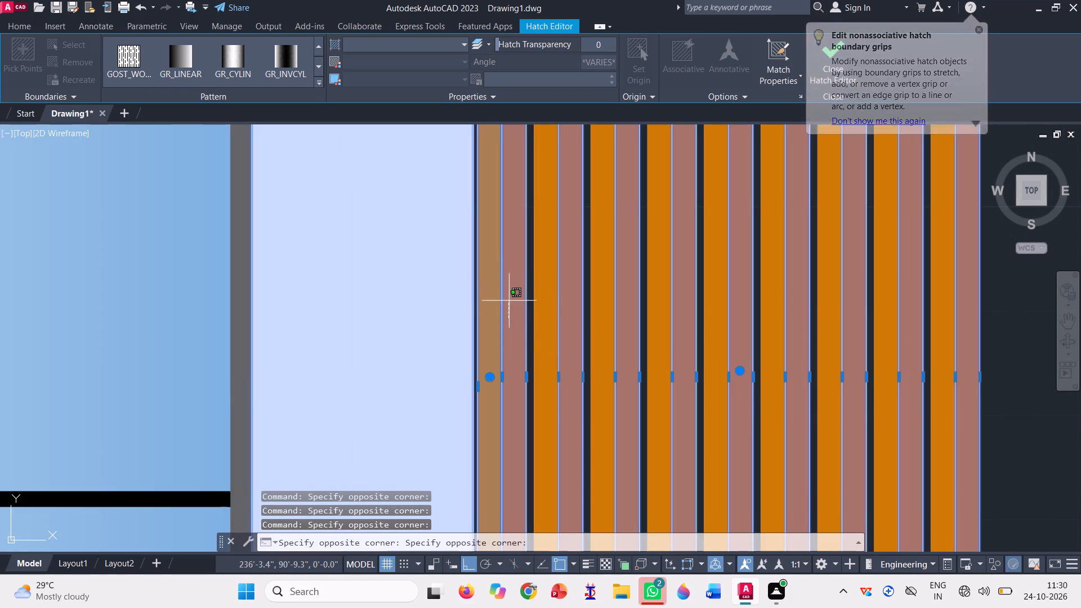
{"action": "left_click", "coordinate": [509, 301]}
{"action": "left_click", "coordinate": [542, 321]}
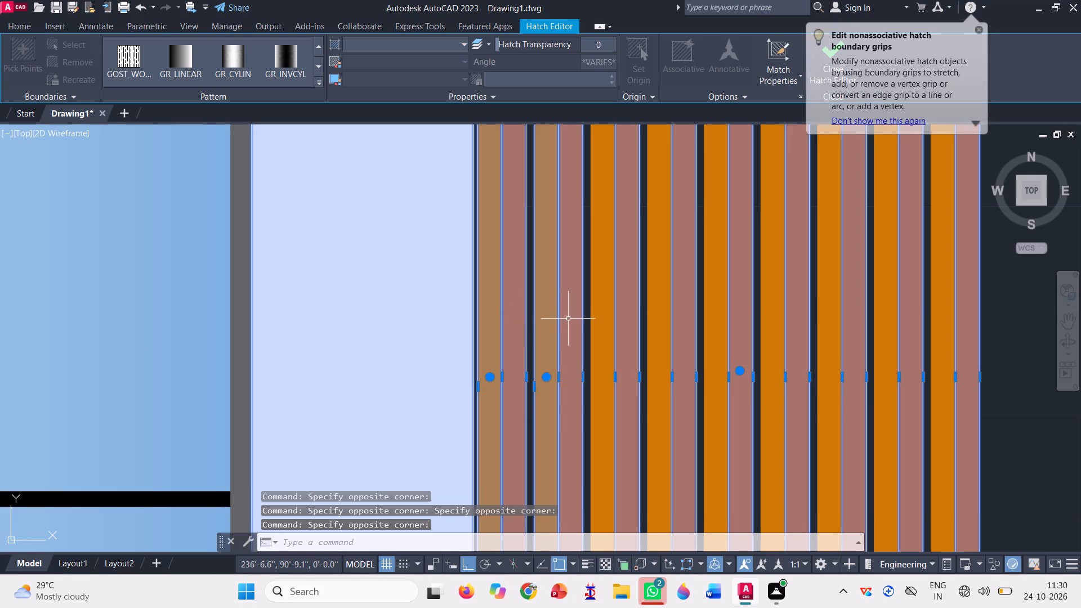
{"action": "left_click", "coordinate": [569, 317]}
{"action": "left_click", "coordinate": [546, 301]}
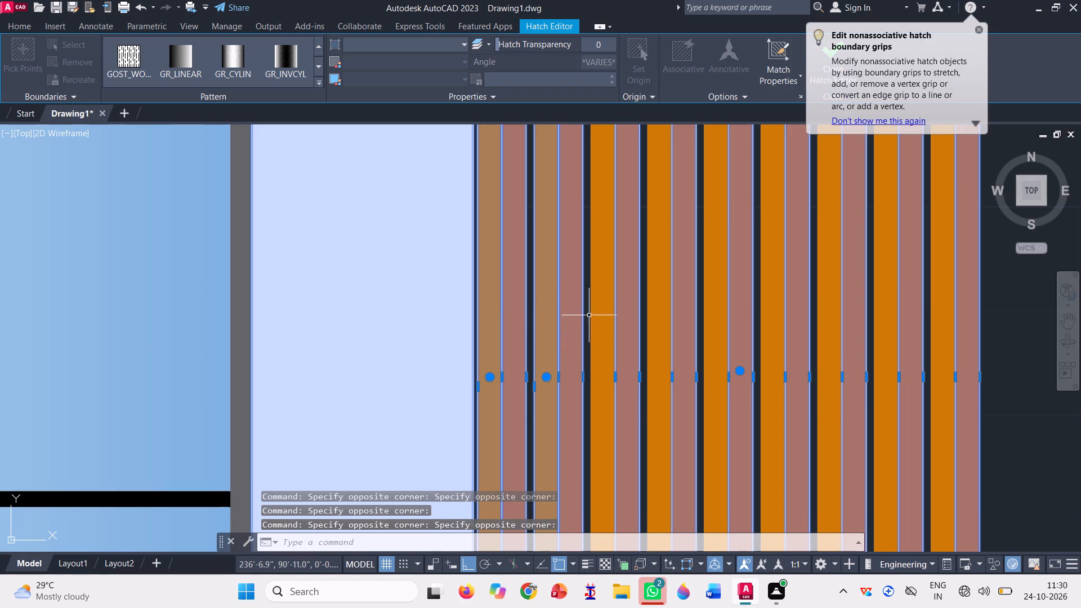
{"action": "left_click", "coordinate": [598, 320]}
{"action": "left_click", "coordinate": [660, 327]}
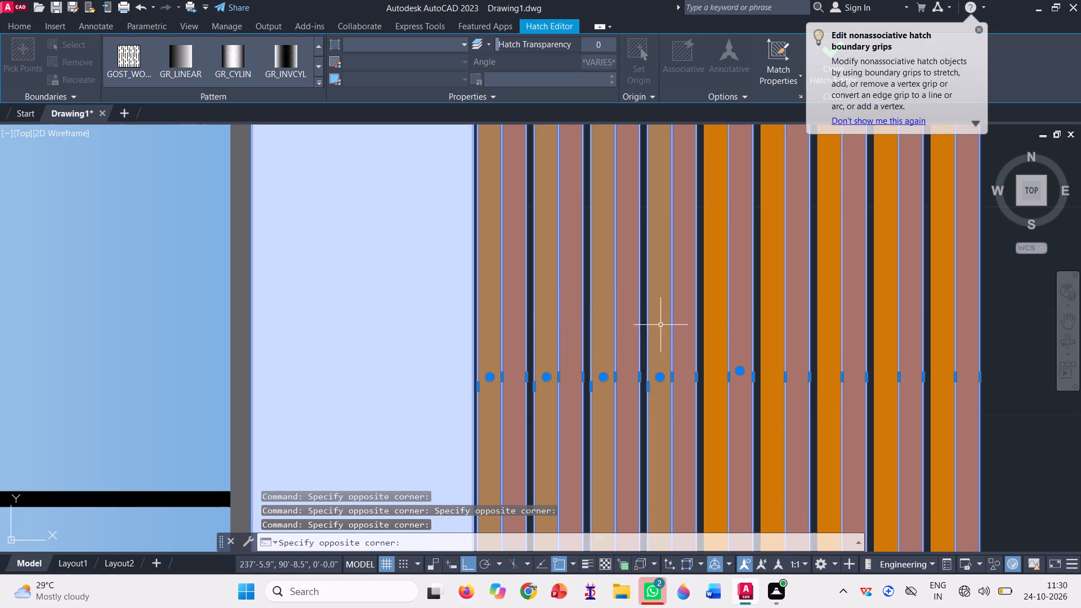
{"action": "left_click", "coordinate": [711, 318]}
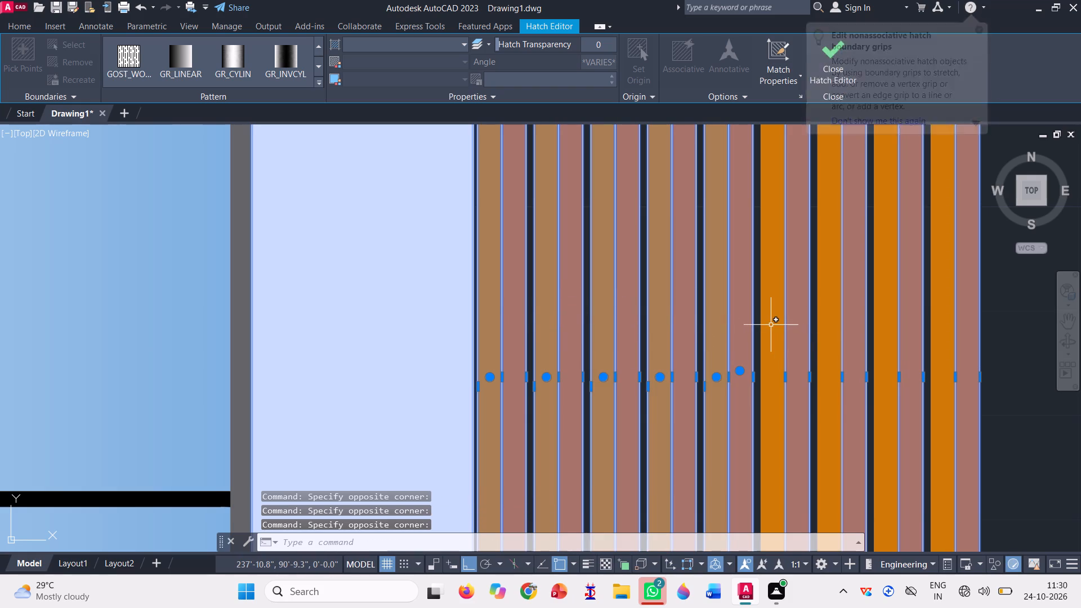
{"action": "left_click", "coordinate": [771, 325]}
{"action": "left_click", "coordinate": [825, 336]}
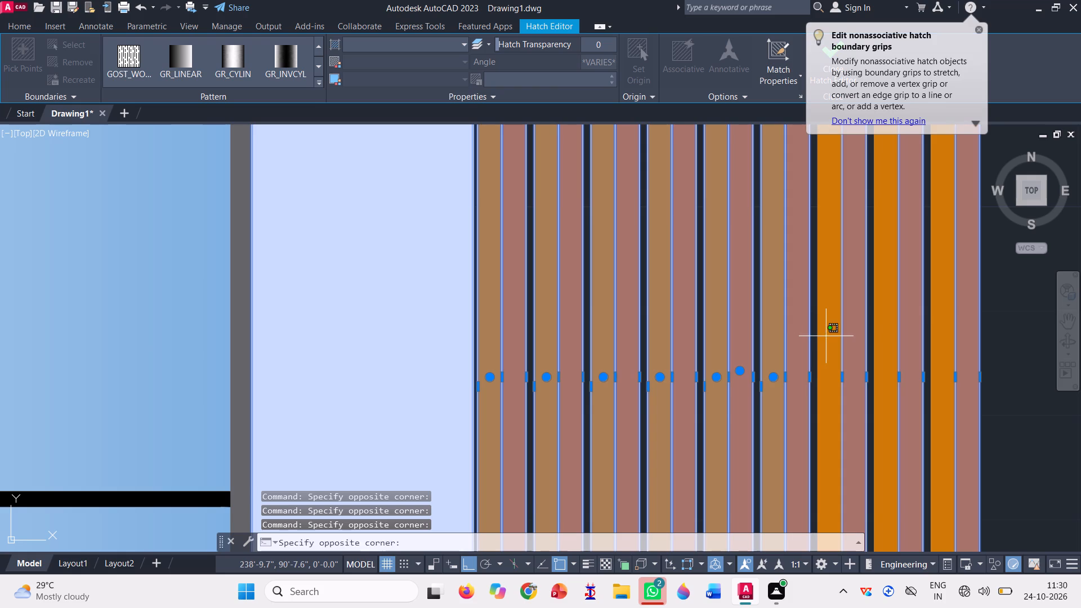
{"action": "left_click", "coordinate": [883, 332]}
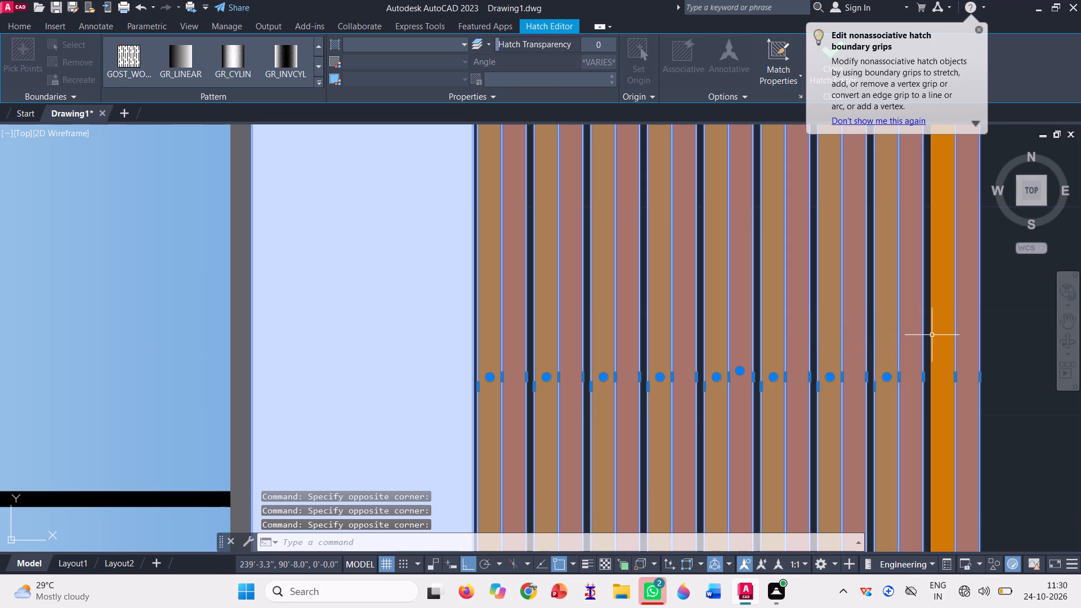
{"action": "left_click", "coordinate": [948, 333]}
Add the five black horizontal mullion fills across the darker blue half of the tower window to the selection.
{"action": "scroll", "coordinate": [712, 331], "scroll_direction": "down", "scroll_amount": 2}
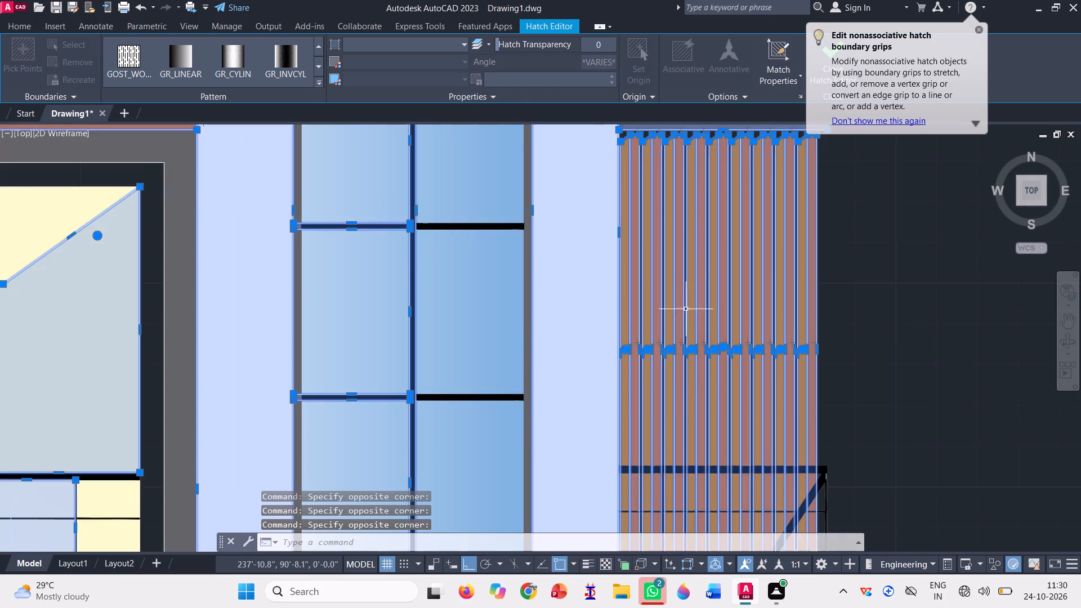
{"action": "scroll", "coordinate": [683, 306], "scroll_direction": "down", "scroll_amount": 4}
{"action": "scroll", "coordinate": [645, 328], "scroll_direction": "up", "scroll_amount": 4}
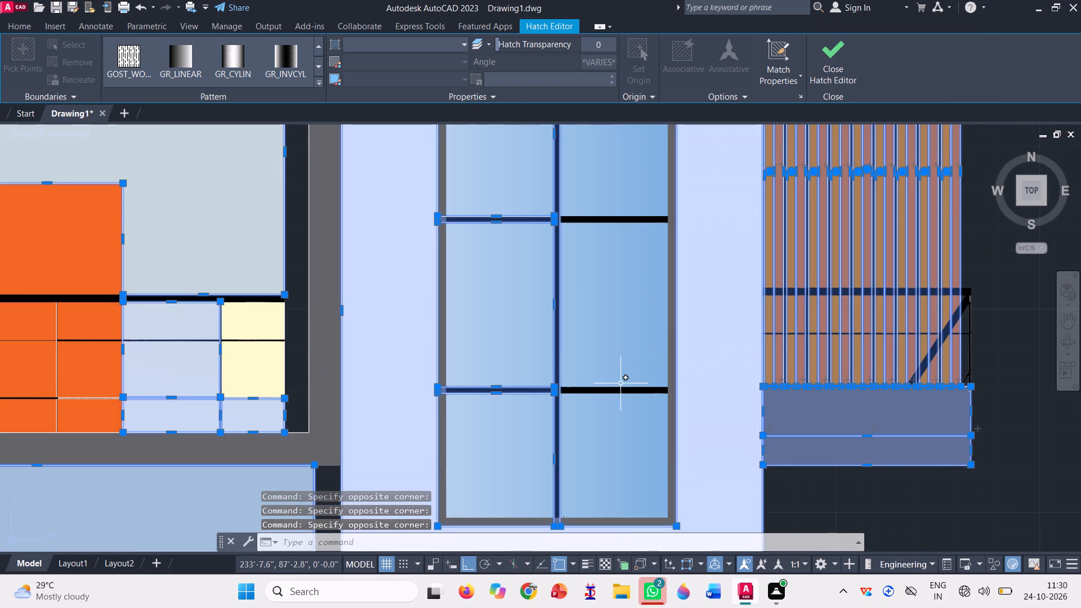
{"action": "left_click", "coordinate": [613, 389]}
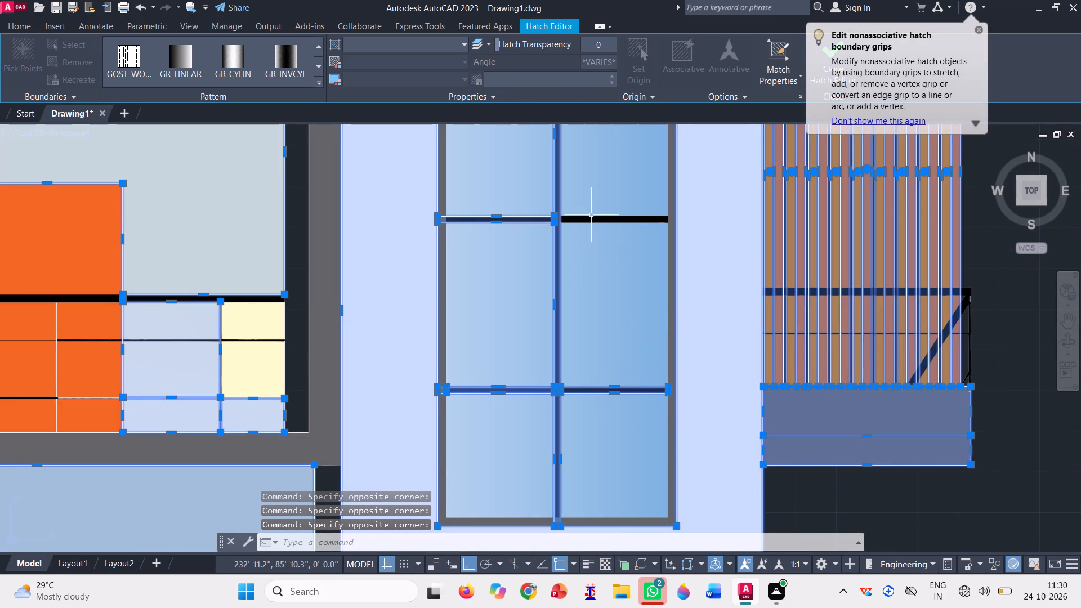
{"action": "scroll", "coordinate": [590, 203], "scroll_direction": "up", "scroll_amount": 3}
{"action": "left_click", "coordinate": [568, 265]}
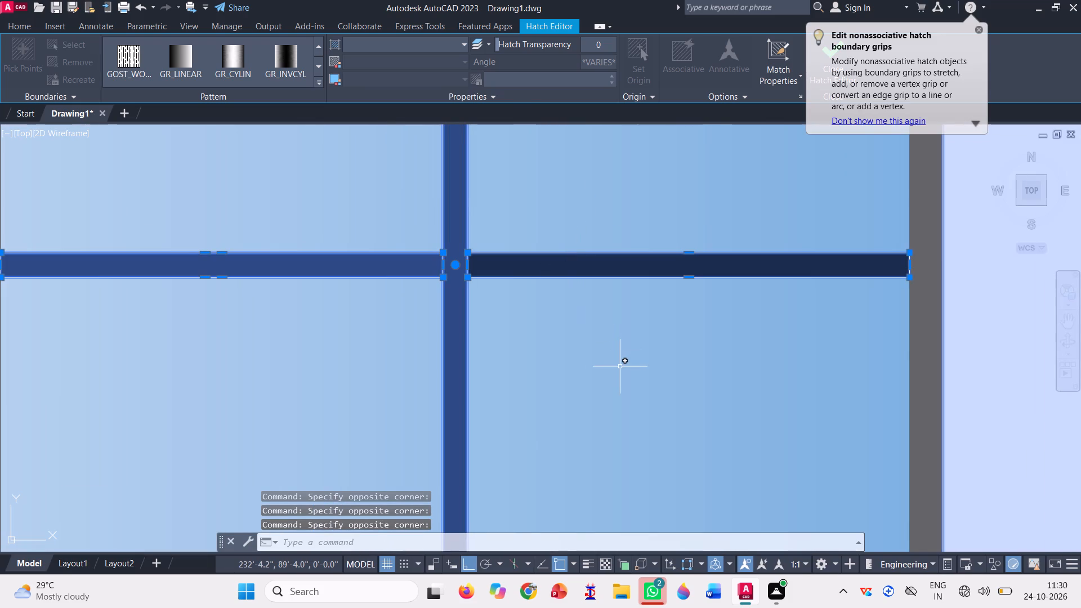
{"action": "scroll", "coordinate": [620, 366], "scroll_direction": "down", "scroll_amount": 6}
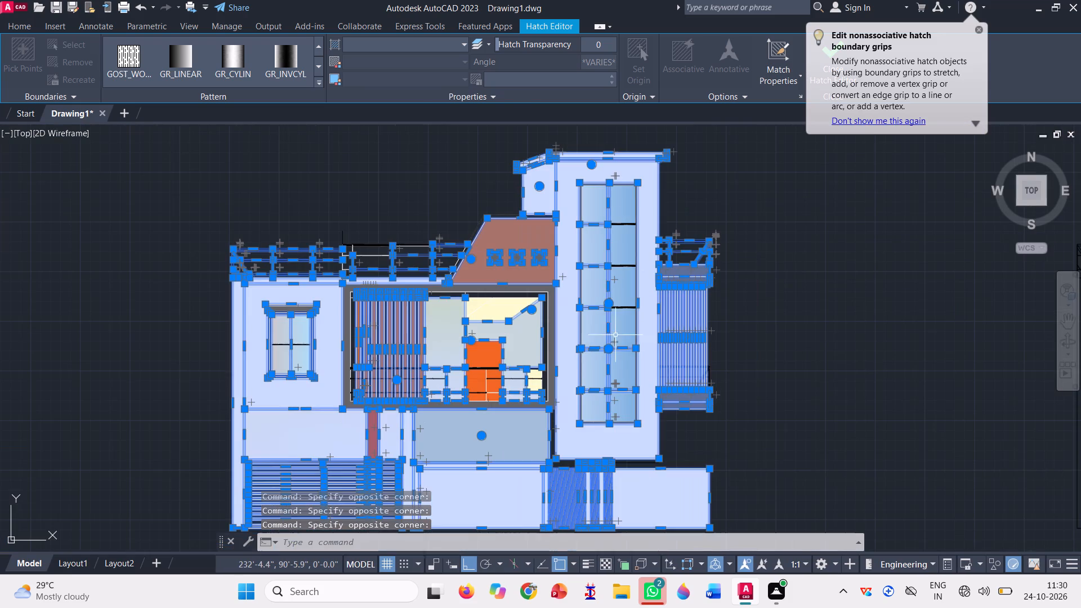
{"action": "scroll", "coordinate": [616, 211], "scroll_direction": "up", "scroll_amount": 4}
{"action": "scroll", "coordinate": [639, 288], "scroll_direction": "up", "scroll_amount": 3}
{"action": "left_click", "coordinate": [619, 292]}
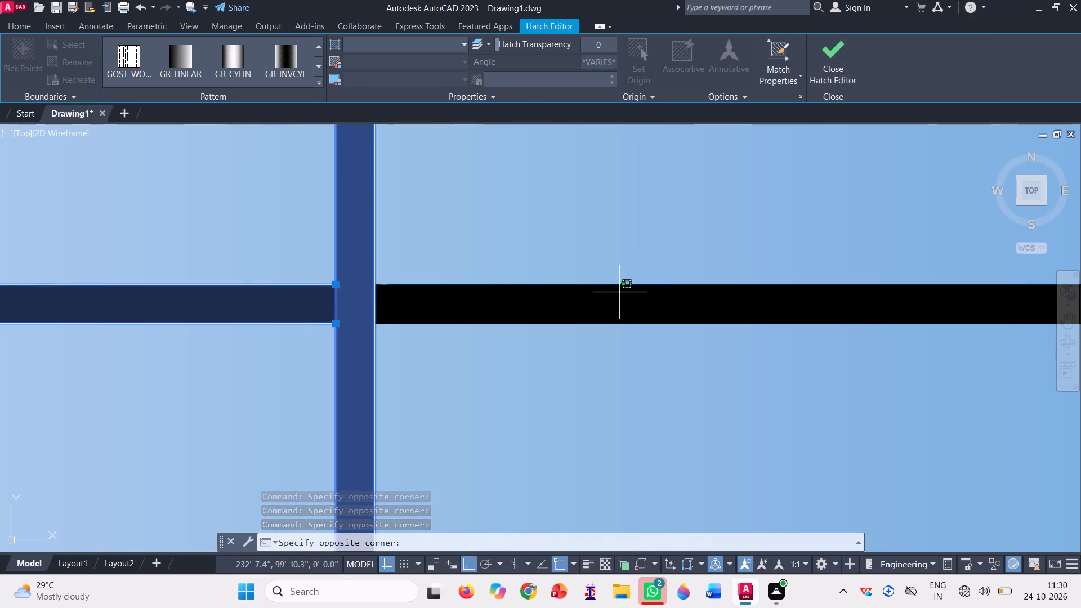
{"action": "scroll", "coordinate": [558, 252], "scroll_direction": "down", "scroll_amount": 5}
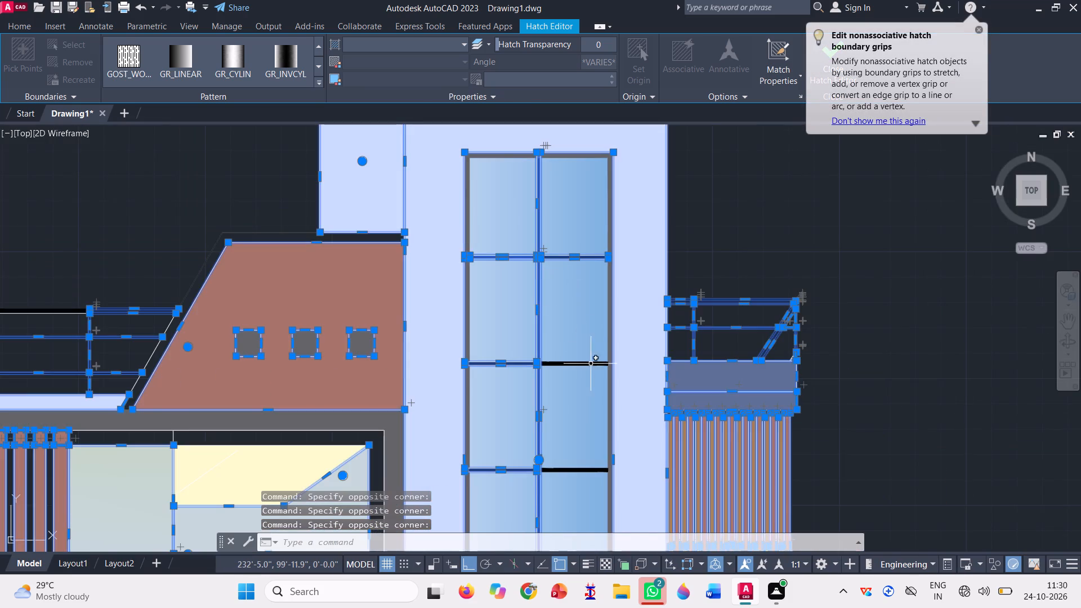
{"action": "scroll", "coordinate": [593, 371], "scroll_direction": "up", "scroll_amount": 4}
{"action": "left_click", "coordinate": [530, 325]}
{"action": "scroll", "coordinate": [542, 314], "scroll_direction": "down", "scroll_amount": 3}
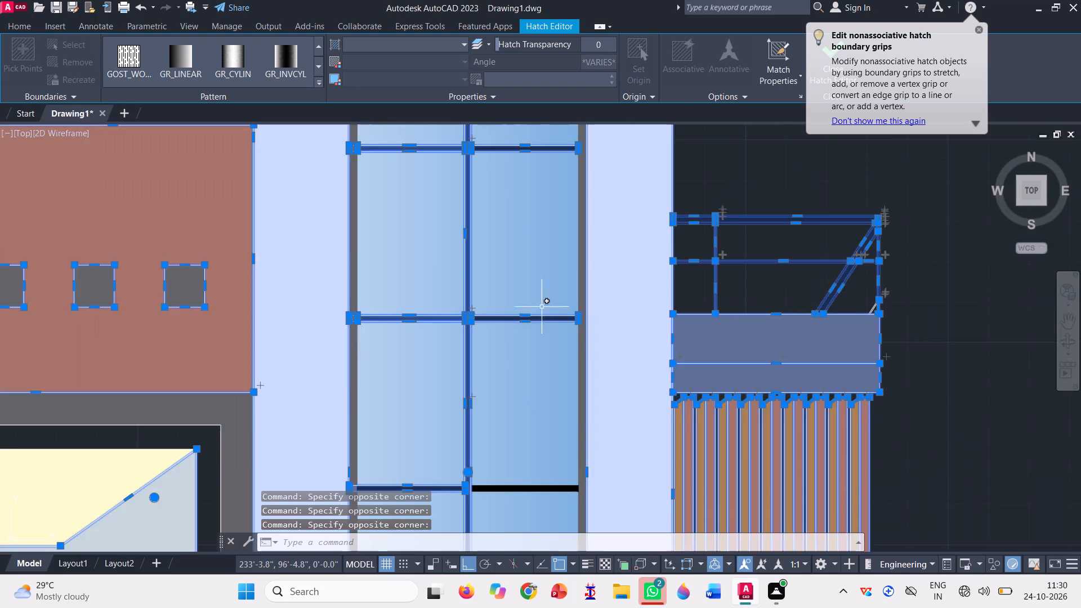
{"action": "scroll", "coordinate": [532, 293], "scroll_direction": "down", "scroll_amount": 2}
{"action": "scroll", "coordinate": [548, 391], "scroll_direction": "up", "scroll_amount": 4}
{"action": "scroll", "coordinate": [443, 265], "scroll_direction": "up", "scroll_amount": 2}
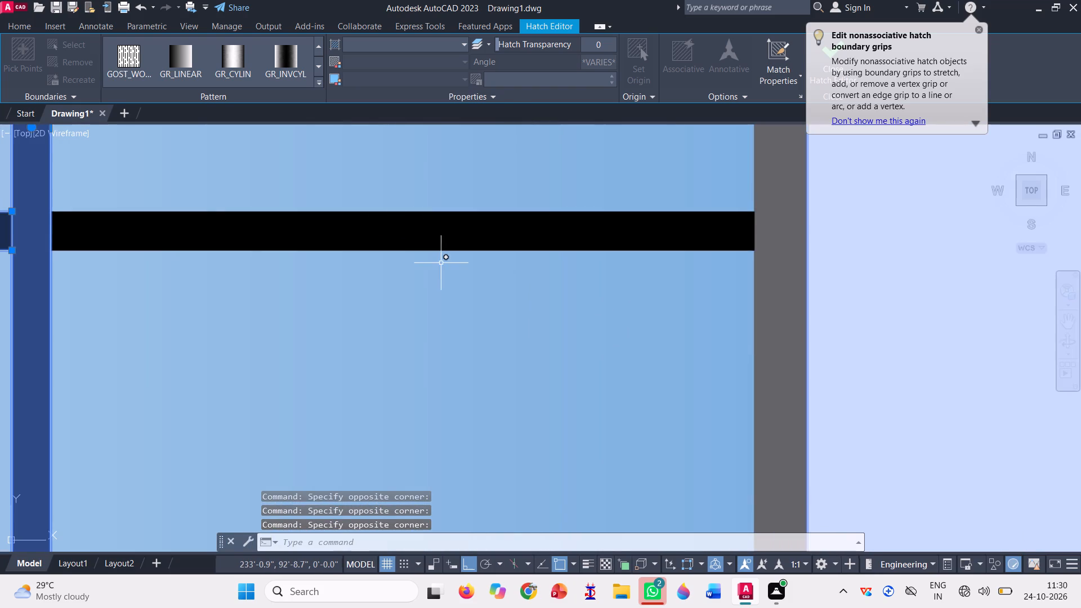
{"action": "left_click", "coordinate": [395, 218]}
Add the grey frame fill and the blue glass fill of the tall tower window to the selected fills.
{"action": "scroll", "coordinate": [508, 292], "scroll_direction": "down", "scroll_amount": 6}
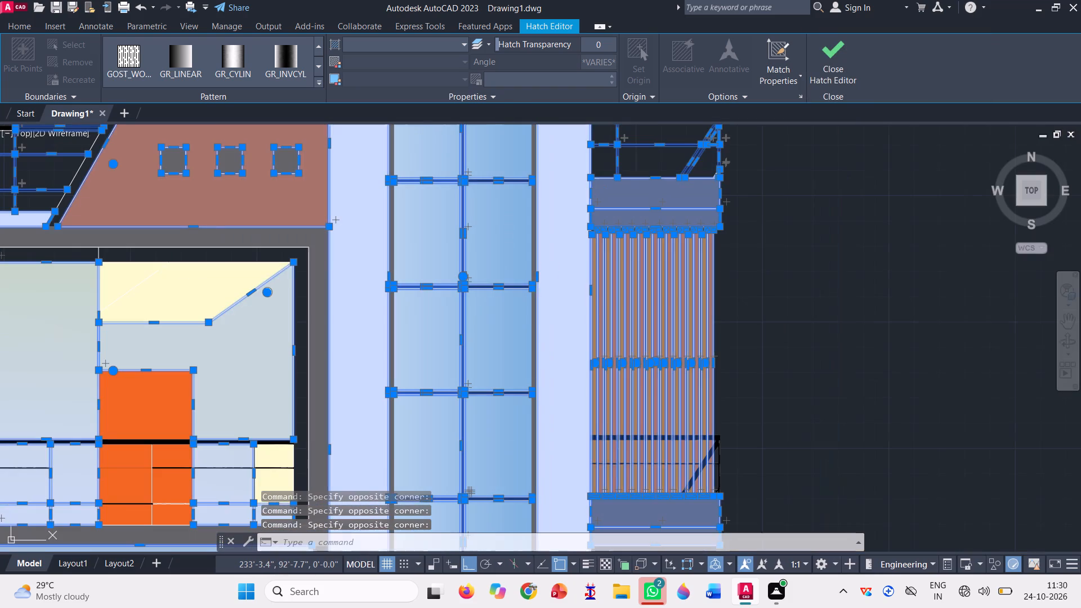
{"action": "scroll", "coordinate": [526, 320], "scroll_direction": "up", "scroll_amount": 4}
{"action": "left_click", "coordinate": [574, 319]}
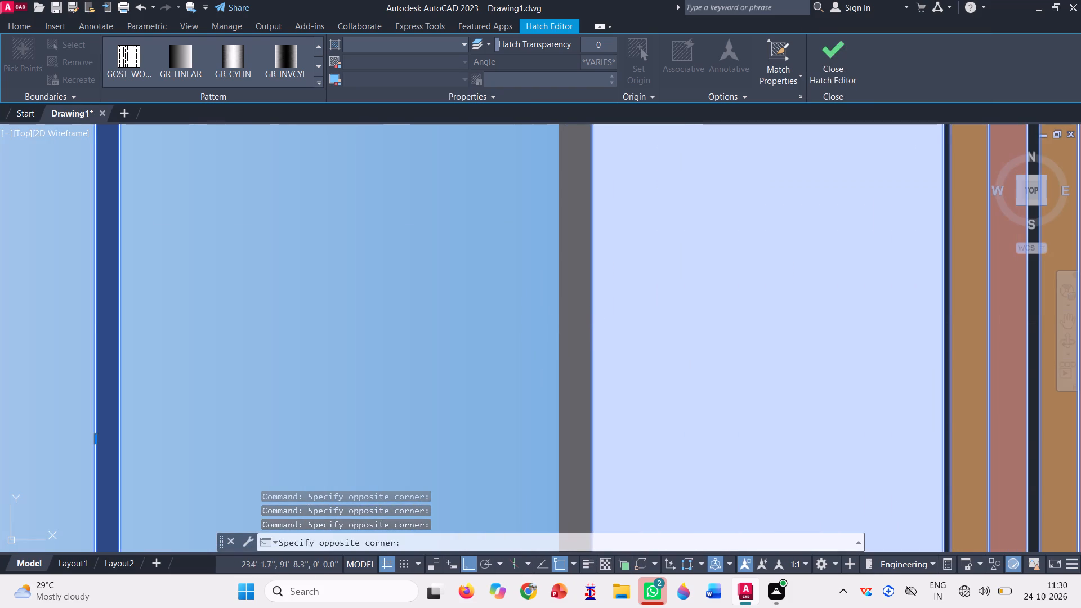
{"action": "scroll", "coordinate": [516, 344], "scroll_direction": "down", "scroll_amount": 6}
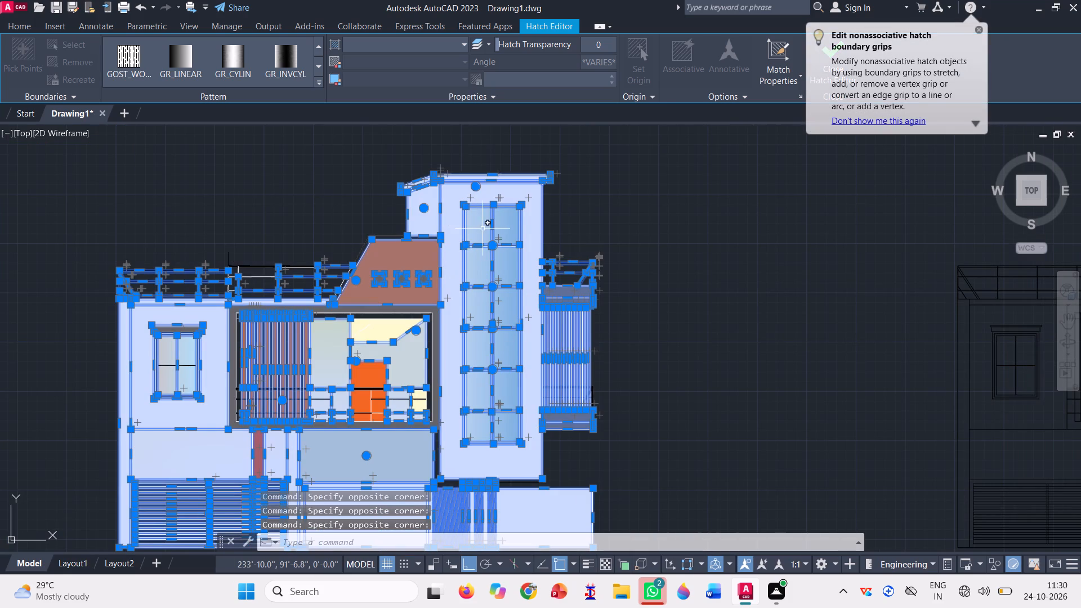
{"action": "left_click", "coordinate": [483, 229]}
Add the glass fill and the grey hood fill of the small first-floor window to the selection.
{"action": "scroll", "coordinate": [552, 287], "scroll_direction": "down", "scroll_amount": 1}
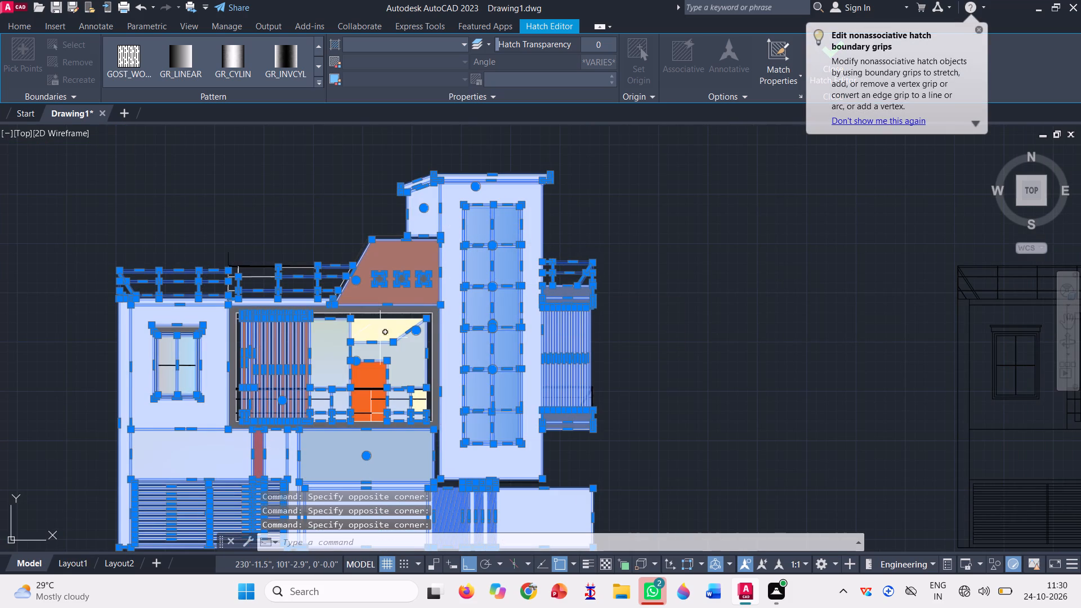
{"action": "scroll", "coordinate": [178, 357], "scroll_direction": "up", "scroll_amount": 3}
{"action": "left_click", "coordinate": [120, 334]}
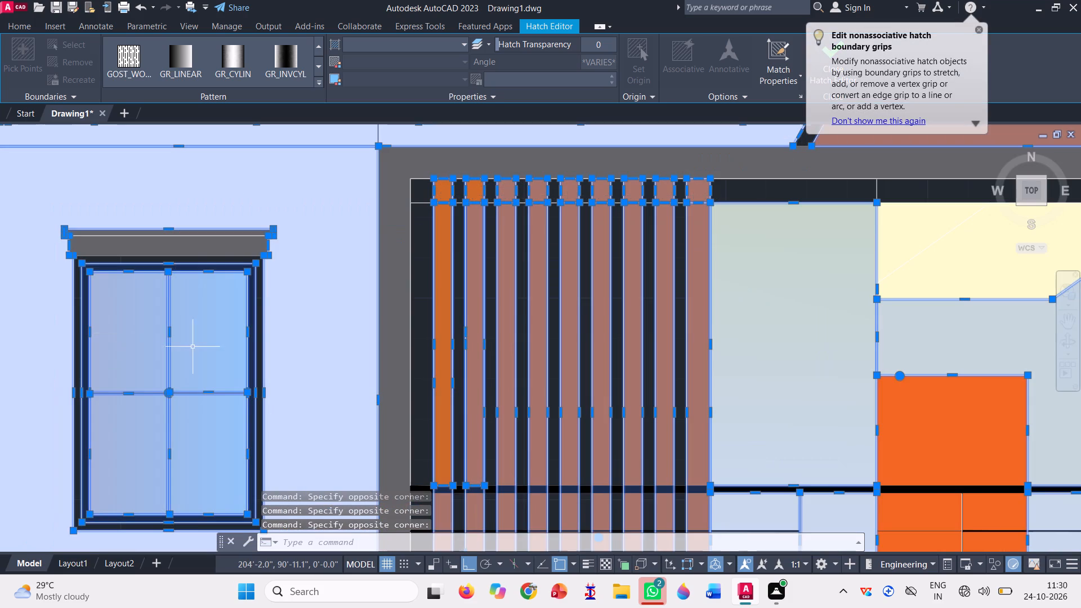
{"action": "scroll", "coordinate": [136, 243], "scroll_direction": "up", "scroll_amount": 4}
{"action": "left_click", "coordinate": [211, 343]}
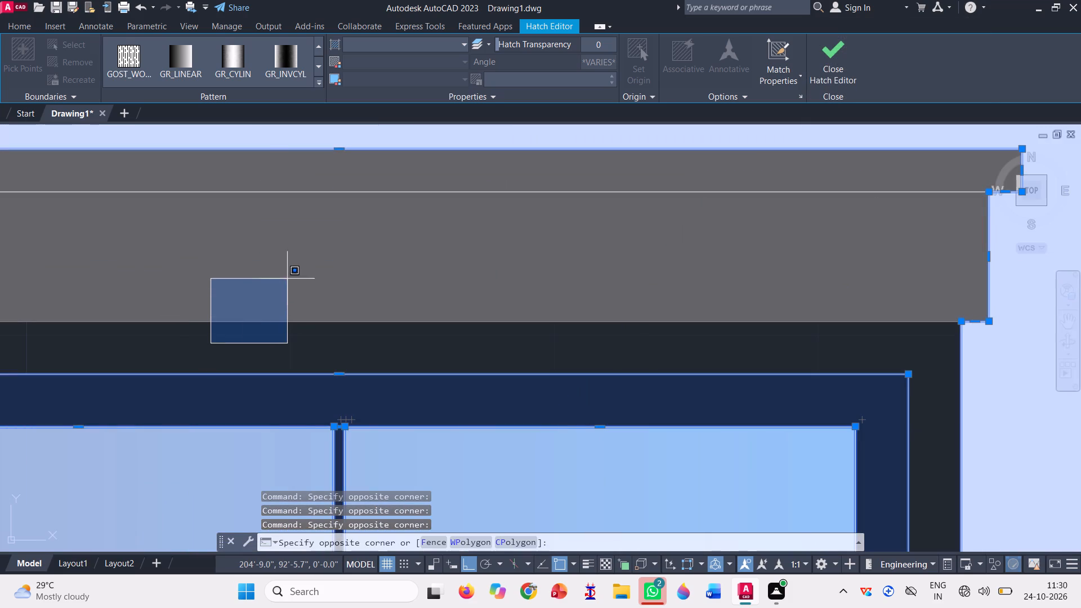
{"action": "left_click", "coordinate": [209, 340]}
{"action": "left_click", "coordinate": [230, 349]}
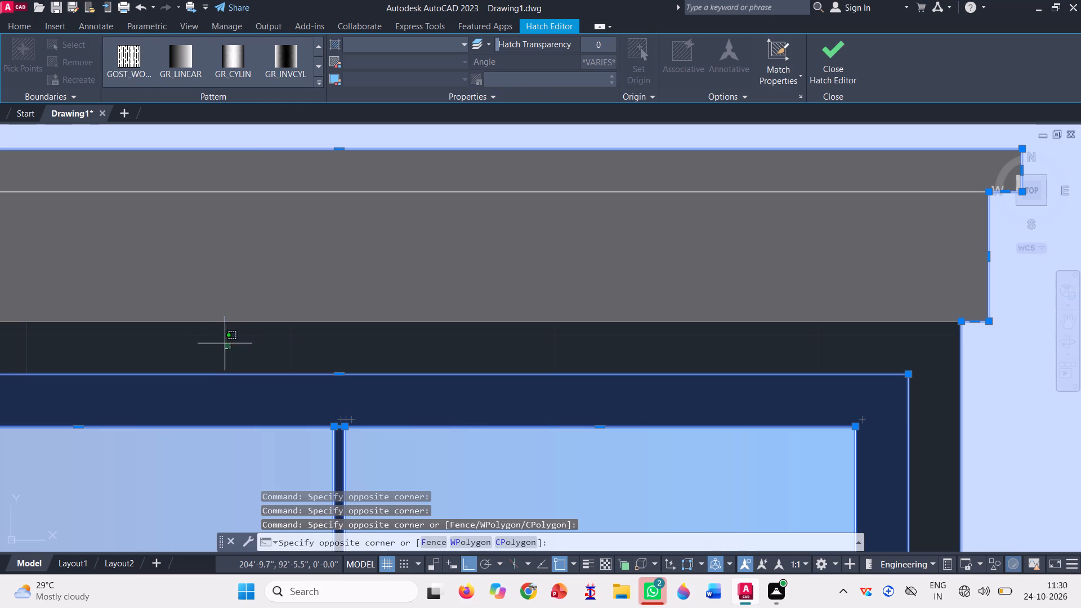
{"action": "left_click", "coordinate": [218, 362]}
{"action": "left_click", "coordinate": [235, 270]}
{"action": "scroll", "coordinate": [521, 306], "scroll_direction": "down", "scroll_amount": 2}
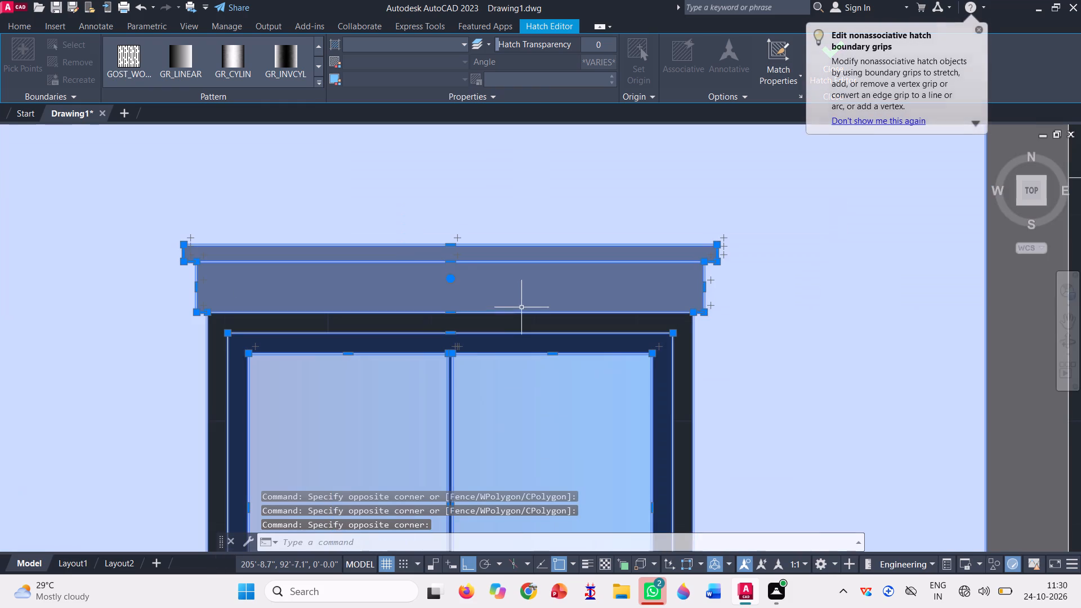
Add the grey frame fill around the front balcony and the cream fill of its interior to the selection.
{"action": "scroll", "coordinate": [432, 266], "scroll_direction": "down", "scroll_amount": 2}
{"action": "scroll", "coordinate": [372, 309], "scroll_direction": "up", "scroll_amount": 3}
{"action": "scroll", "coordinate": [284, 251], "scroll_direction": "up", "scroll_amount": 1}
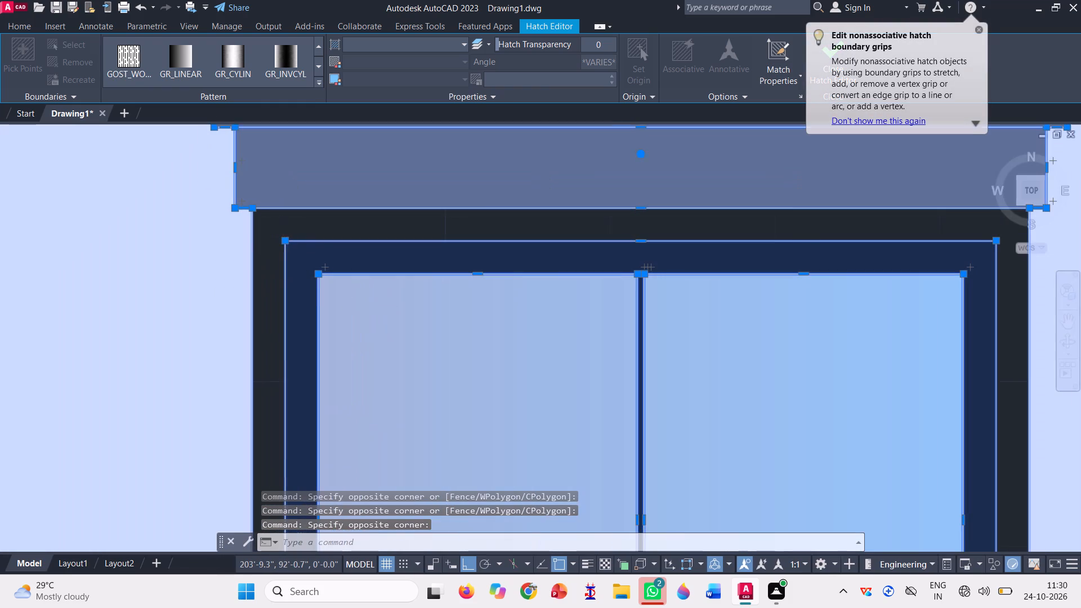
{"action": "scroll", "coordinate": [301, 228], "scroll_direction": "down", "scroll_amount": 8}
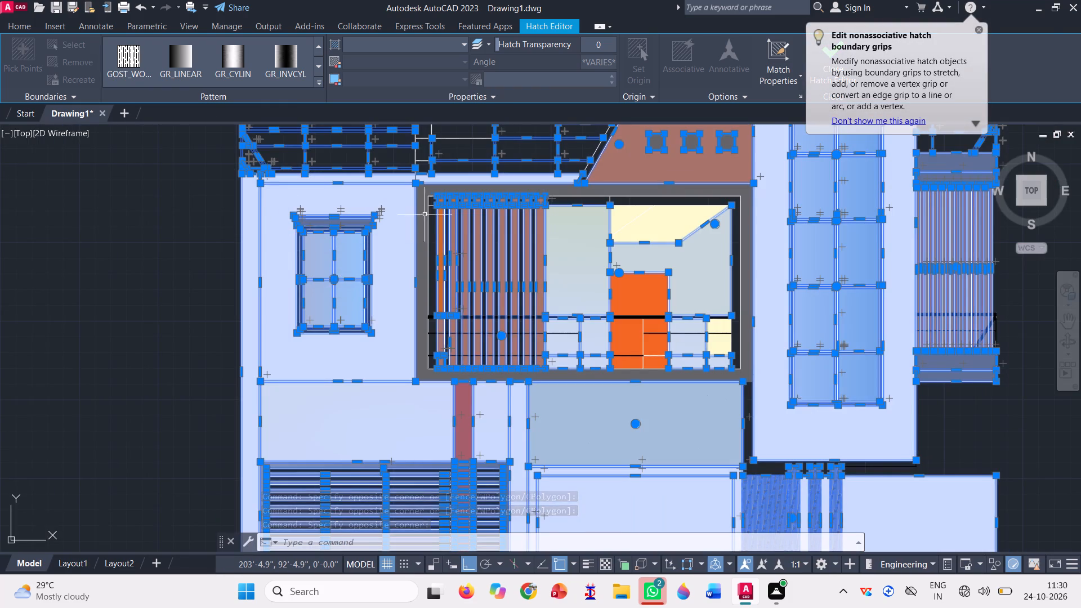
{"action": "scroll", "coordinate": [427, 198], "scroll_direction": "up", "scroll_amount": 3}
{"action": "left_click", "coordinate": [411, 195]}
{"action": "scroll", "coordinate": [411, 214], "scroll_direction": "down", "scroll_amount": 6}
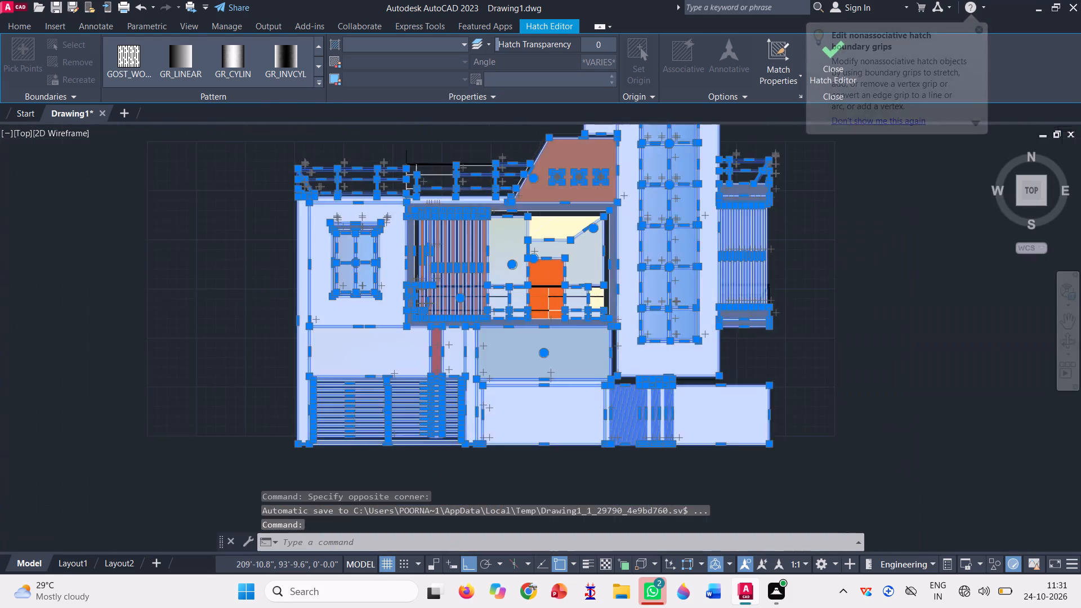
{"action": "scroll", "coordinate": [488, 217], "scroll_direction": "up", "scroll_amount": 3}
{"action": "left_click", "coordinate": [541, 237]}
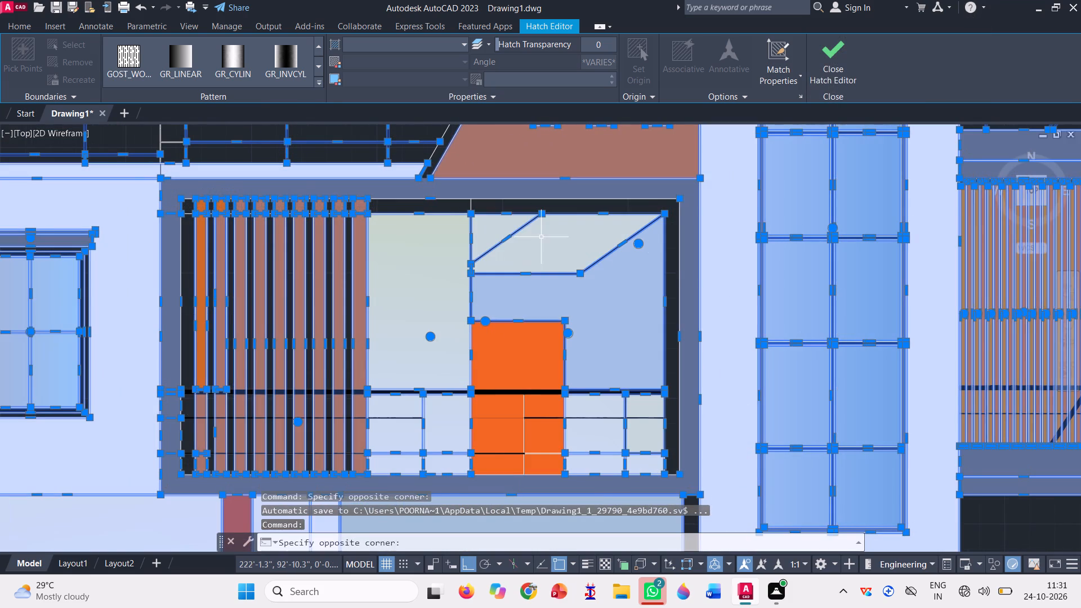
Add the orange balcony door fill and the black balcony handrail fill to the selection.
{"action": "scroll", "coordinate": [665, 402], "scroll_direction": "up", "scroll_amount": 3}
{"action": "scroll", "coordinate": [517, 323], "scroll_direction": "down", "scroll_amount": 4}
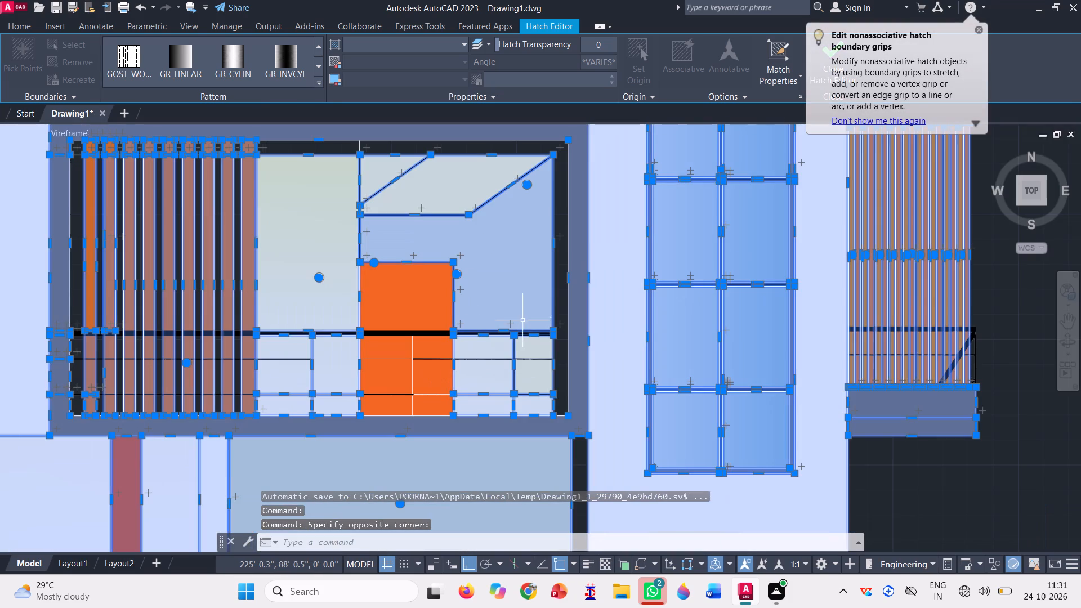
{"action": "left_click", "coordinate": [399, 286]}
{"action": "scroll", "coordinate": [413, 341], "scroll_direction": "up", "scroll_amount": 3}
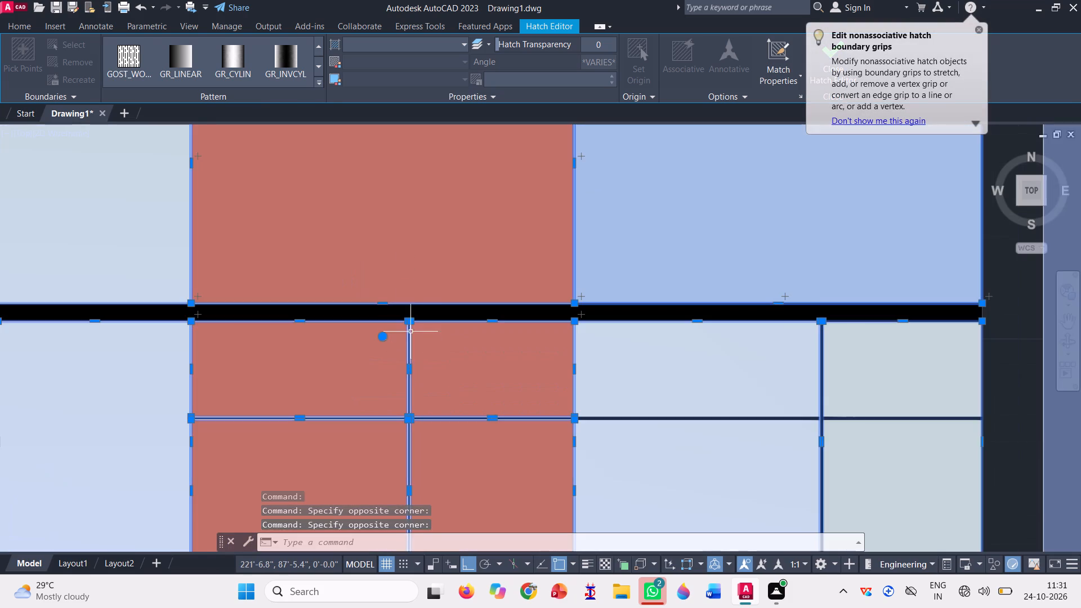
{"action": "scroll", "coordinate": [405, 304], "scroll_direction": "up", "scroll_amount": 4}
{"action": "left_click", "coordinate": [396, 342]}
{"action": "scroll", "coordinate": [415, 276], "scroll_direction": "down", "scroll_amount": 4}
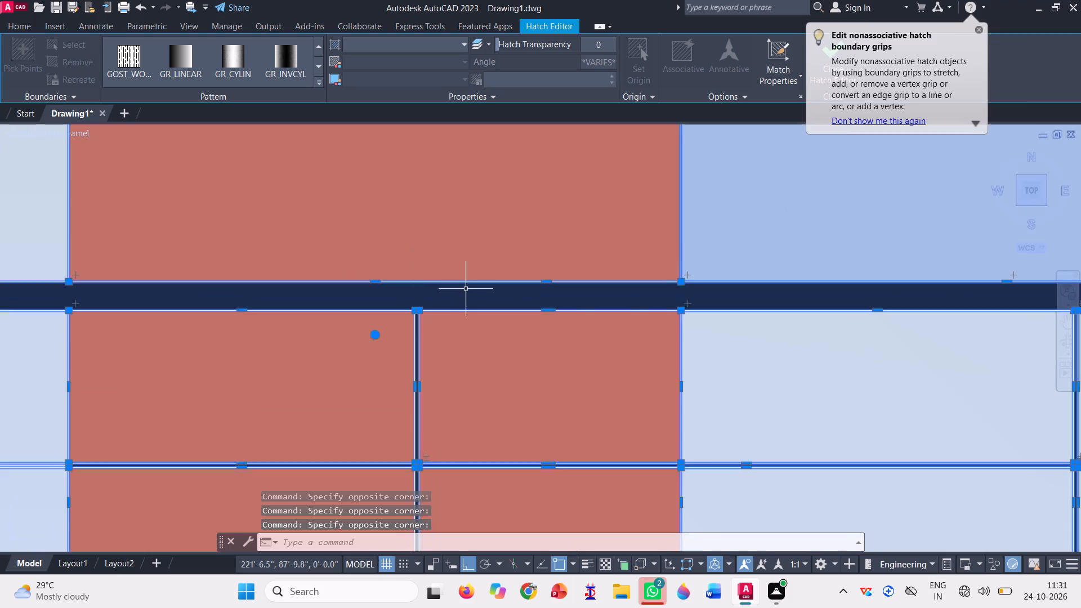
Add the remaining black top-rail fills of the roof railing above the front balcony to the selection.
{"action": "scroll", "coordinate": [466, 289], "scroll_direction": "down", "scroll_amount": 6}
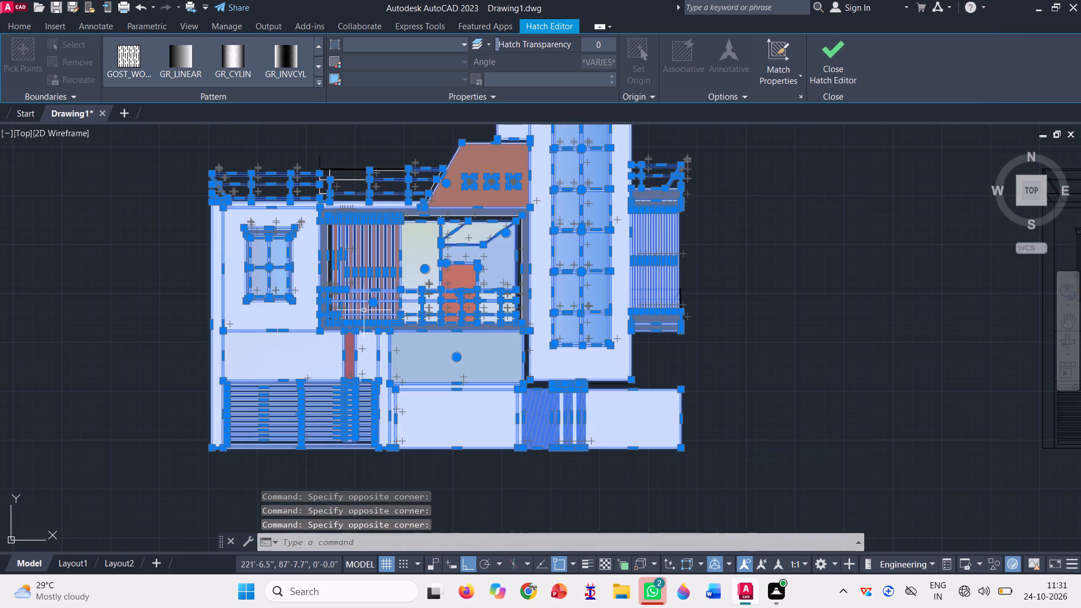
{"action": "scroll", "coordinate": [335, 154], "scroll_direction": "up", "scroll_amount": 3}
{"action": "scroll", "coordinate": [347, 216], "scroll_direction": "up", "scroll_amount": 4}
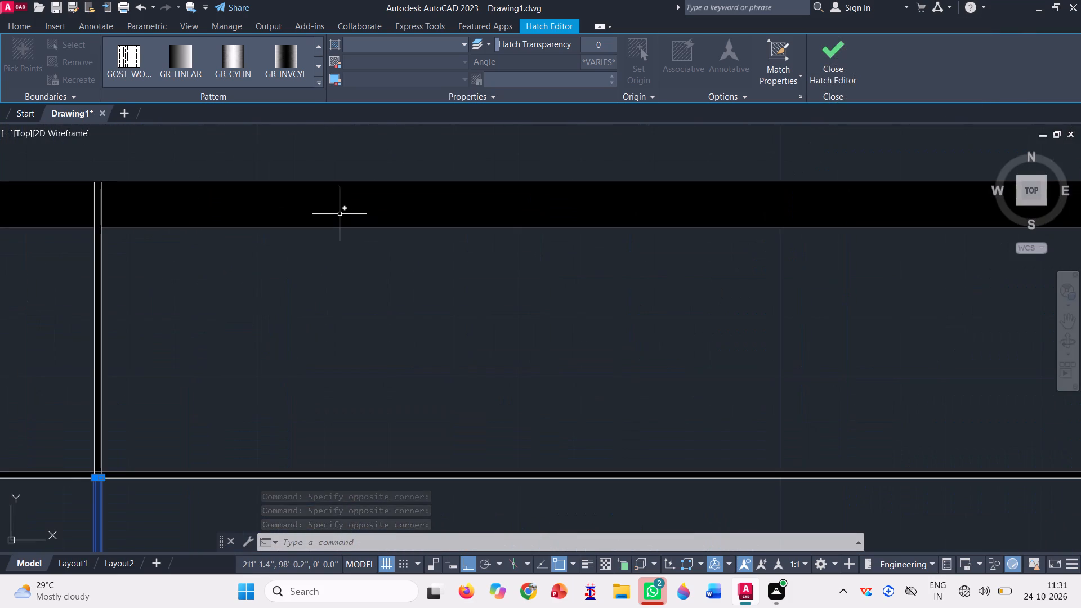
{"action": "left_click", "coordinate": [332, 207]}
{"action": "scroll", "coordinate": [345, 232], "scroll_direction": "down", "scroll_amount": 7}
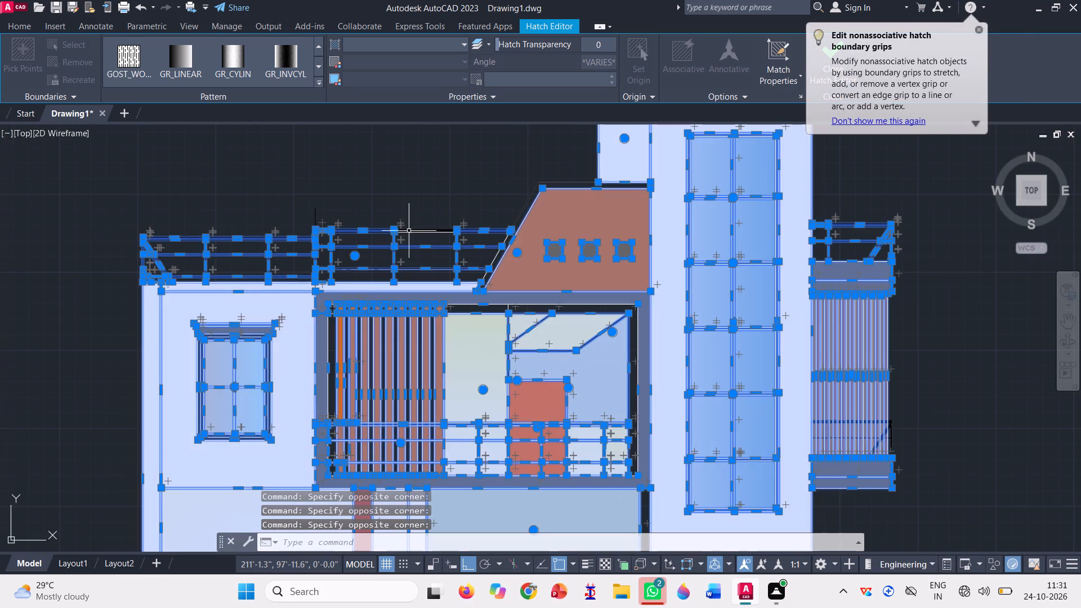
{"action": "scroll", "coordinate": [411, 231], "scroll_direction": "up", "scroll_amount": 3}
{"action": "left_click", "coordinate": [411, 231]}
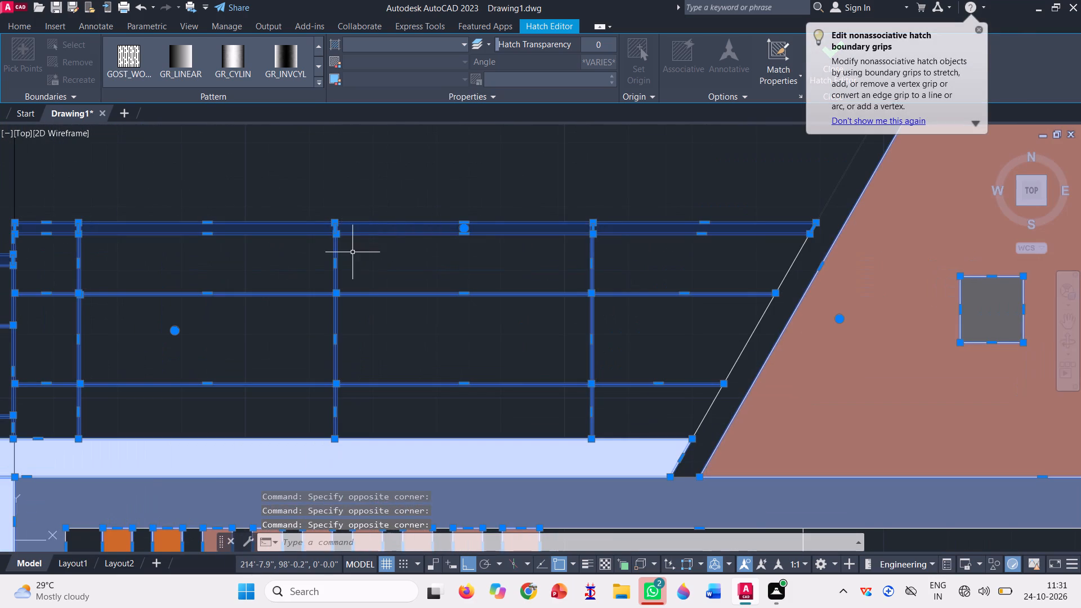
Move the selected fills from their bottom corner beside the side balcony onto the matching corner of the black wireframe copy.
{"action": "scroll", "coordinate": [368, 240], "scroll_direction": "down", "scroll_amount": 3}
{"action": "scroll", "coordinate": [413, 238], "scroll_direction": "down", "scroll_amount": 1}
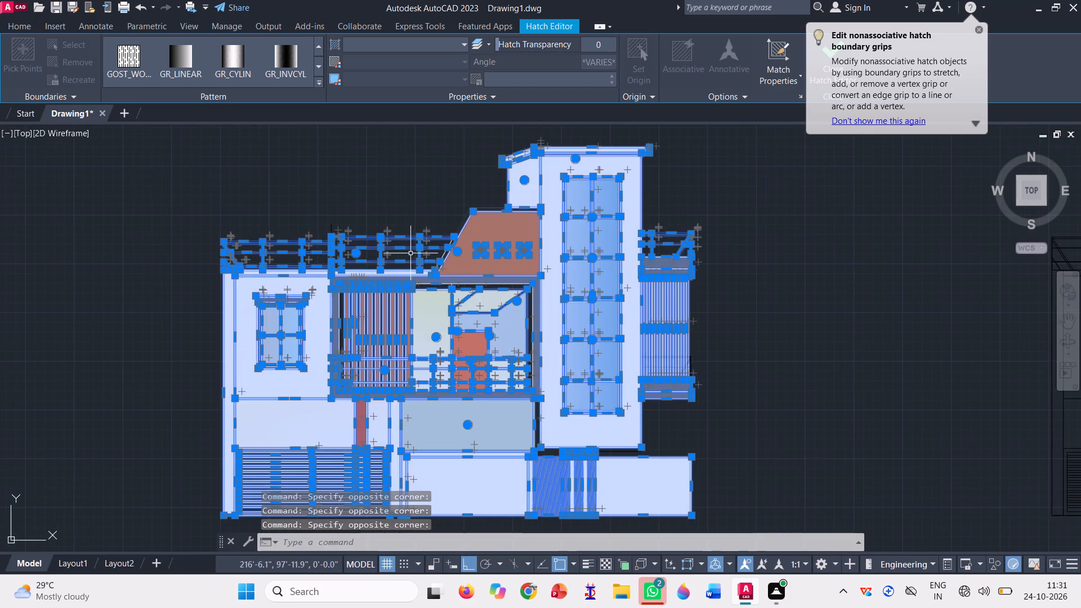
{"action": "scroll", "coordinate": [392, 239], "scroll_direction": "down", "scroll_amount": 1}
{"action": "type", "text": "m"}
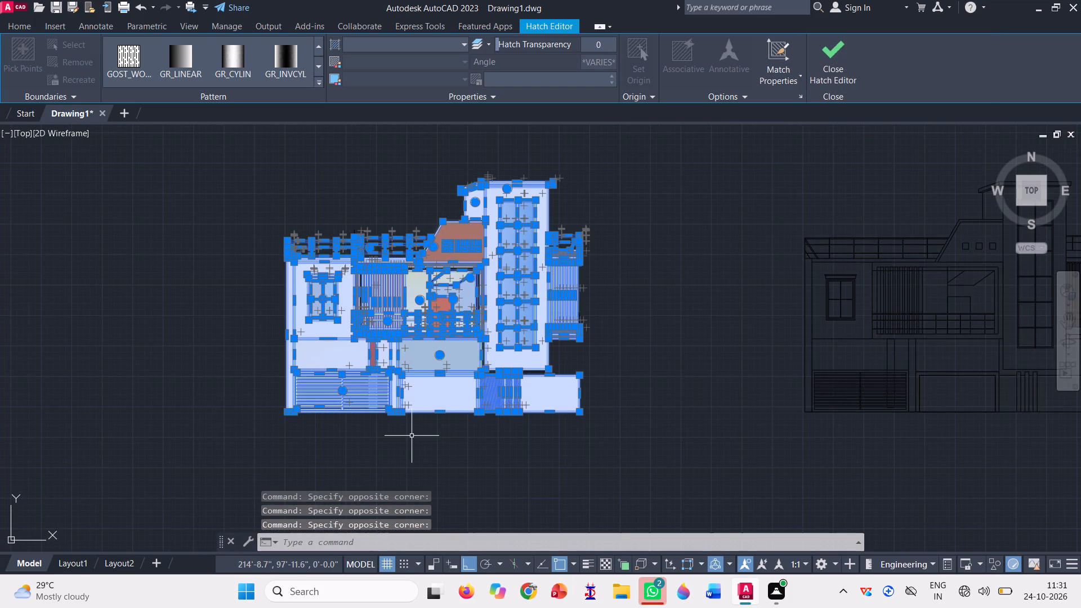
{"action": "key", "text": "space"}
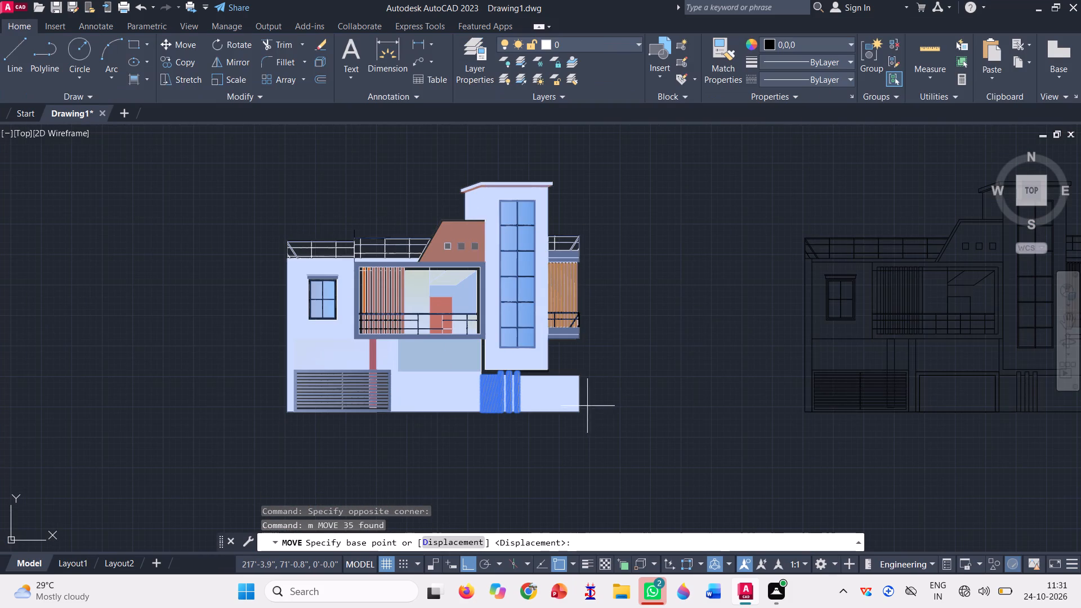
{"action": "left_click", "coordinate": [582, 412]}
{"action": "scroll", "coordinate": [409, 382], "scroll_direction": "down", "scroll_amount": 2}
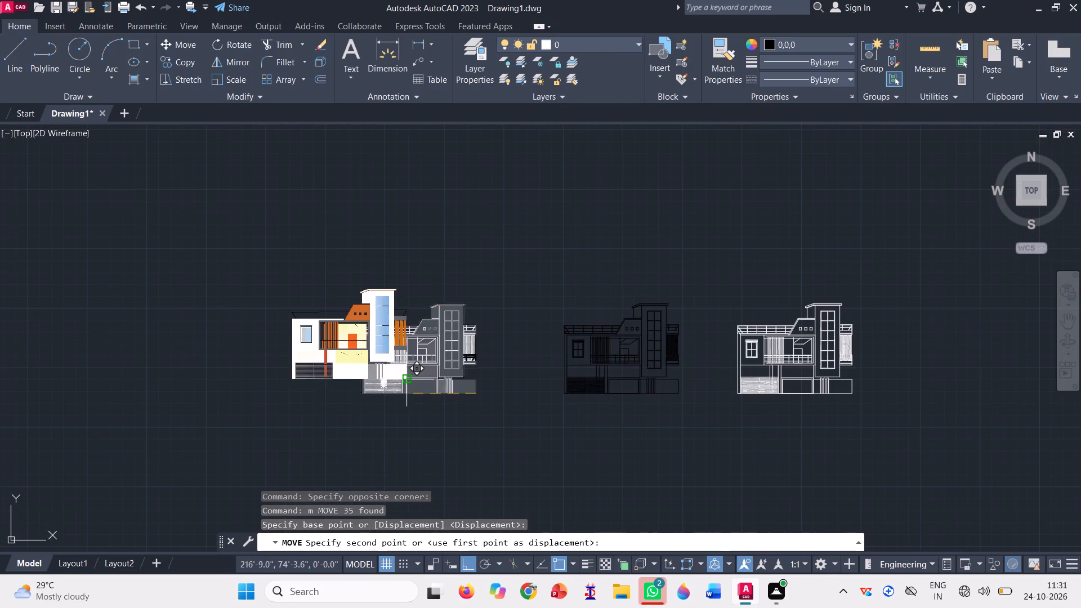
{"action": "scroll", "coordinate": [690, 391], "scroll_direction": "up", "scroll_amount": 3}
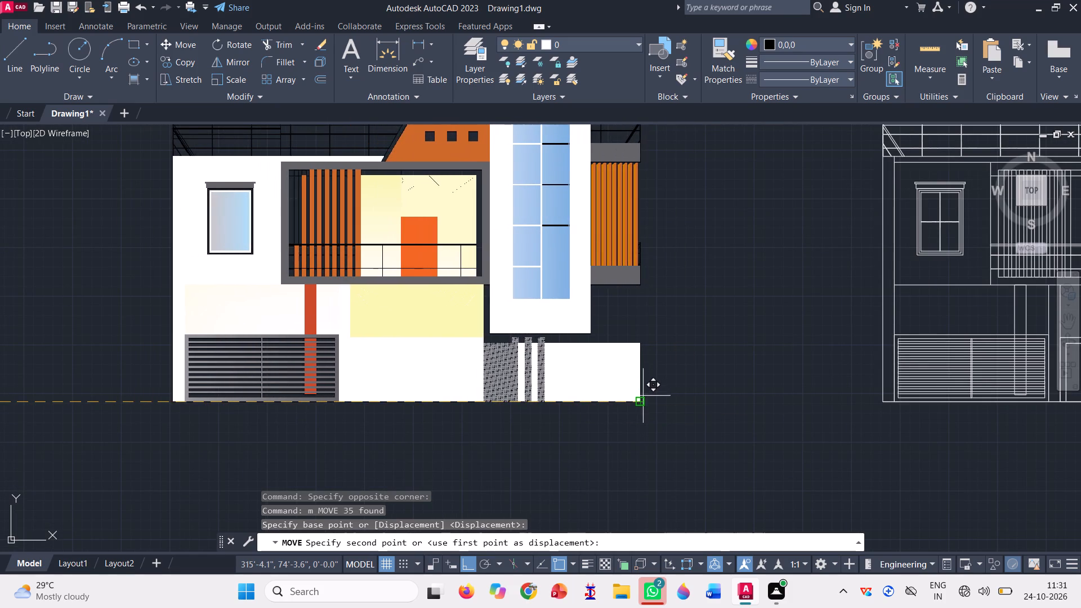
{"action": "left_click", "coordinate": [638, 399]}
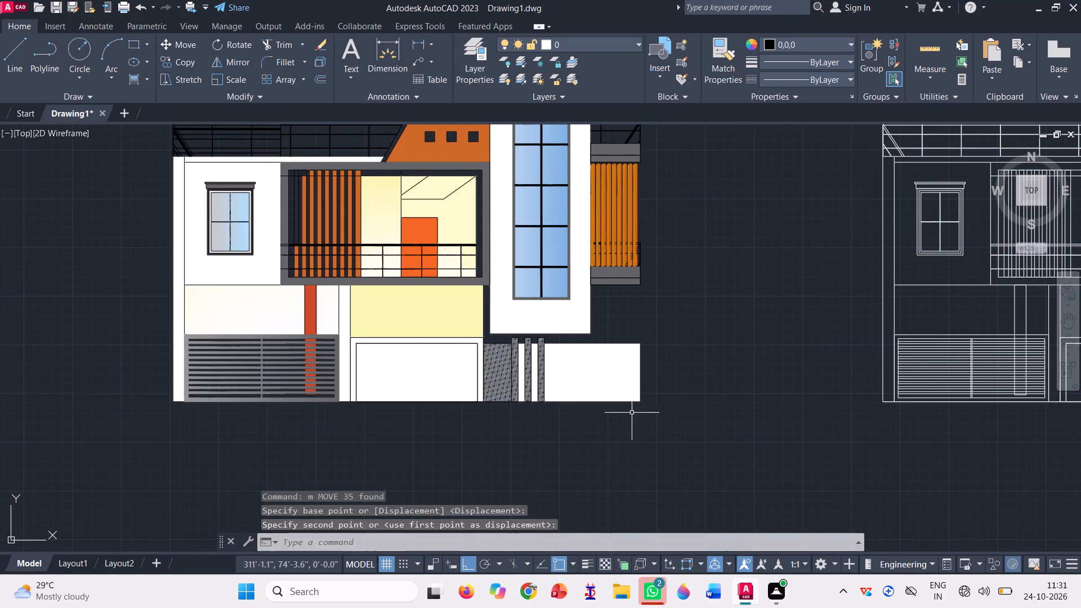
{"action": "scroll", "coordinate": [629, 419], "scroll_direction": "down", "scroll_amount": 3}
{"action": "scroll", "coordinate": [407, 383], "scroll_direction": "up", "scroll_amount": 3}
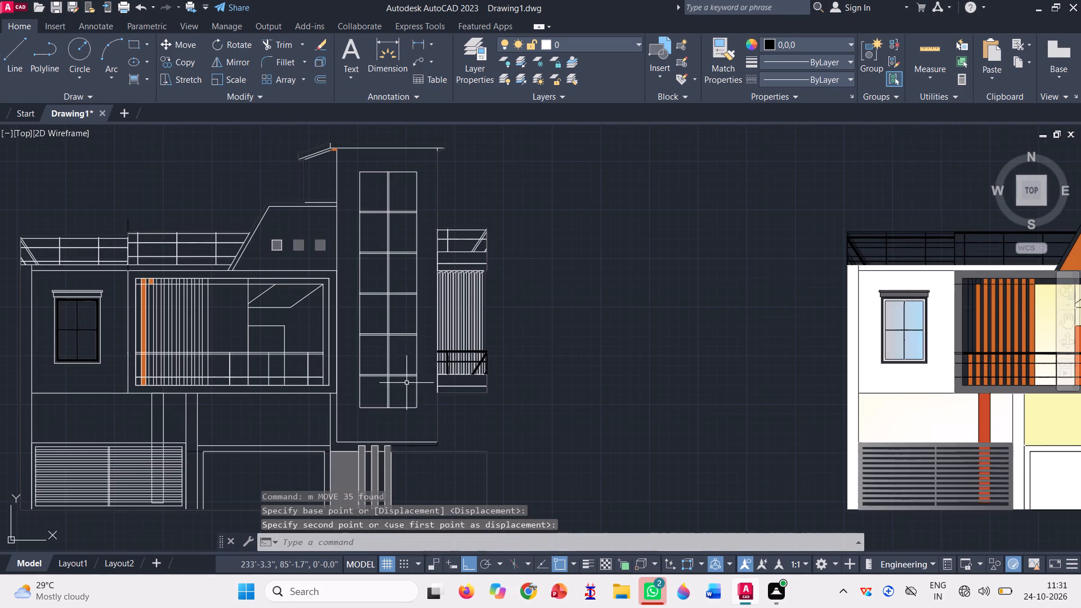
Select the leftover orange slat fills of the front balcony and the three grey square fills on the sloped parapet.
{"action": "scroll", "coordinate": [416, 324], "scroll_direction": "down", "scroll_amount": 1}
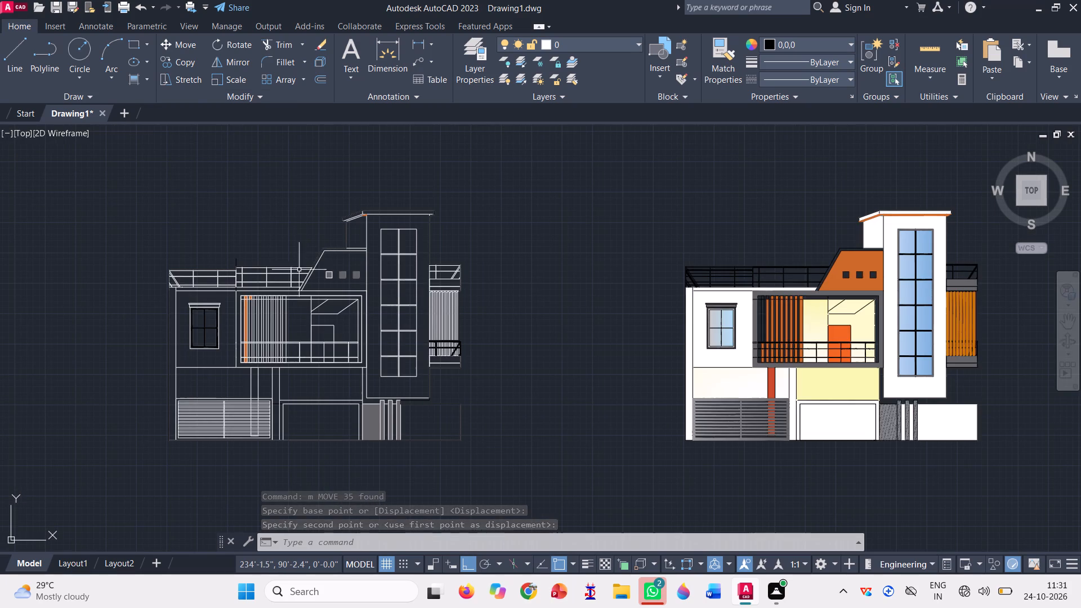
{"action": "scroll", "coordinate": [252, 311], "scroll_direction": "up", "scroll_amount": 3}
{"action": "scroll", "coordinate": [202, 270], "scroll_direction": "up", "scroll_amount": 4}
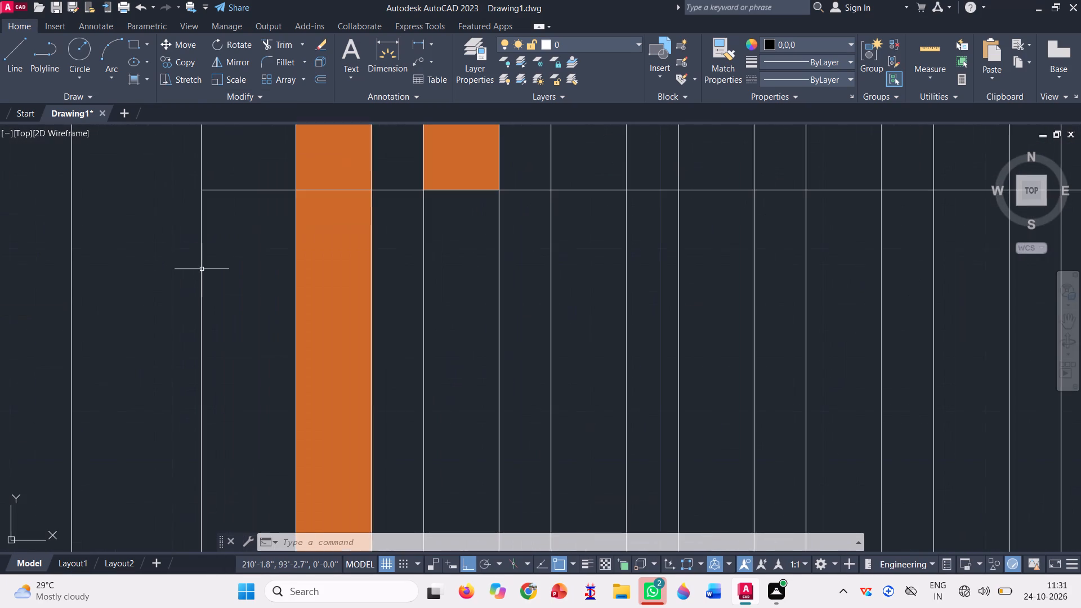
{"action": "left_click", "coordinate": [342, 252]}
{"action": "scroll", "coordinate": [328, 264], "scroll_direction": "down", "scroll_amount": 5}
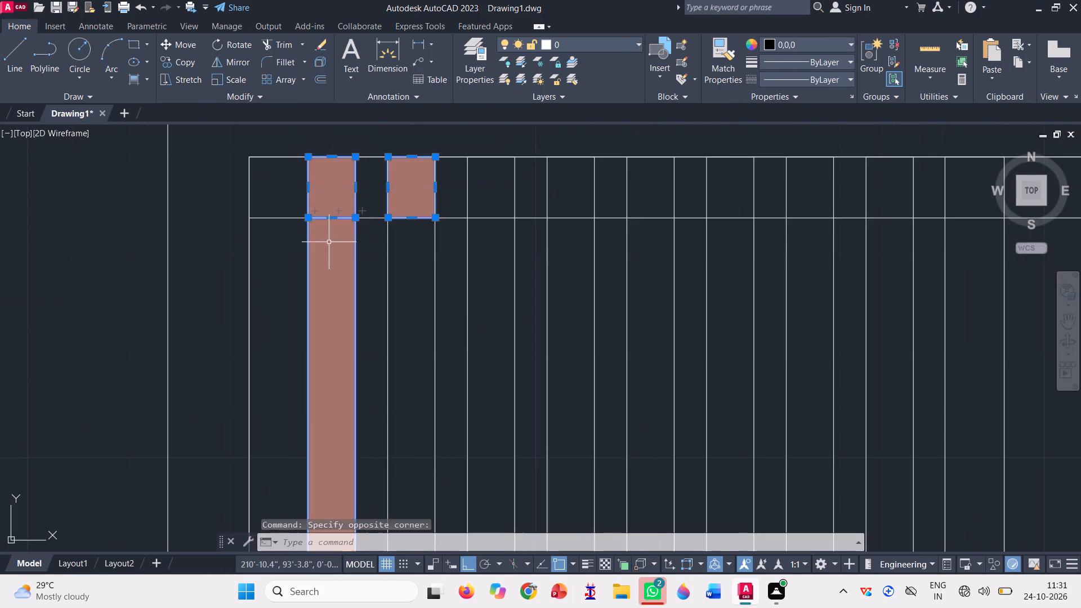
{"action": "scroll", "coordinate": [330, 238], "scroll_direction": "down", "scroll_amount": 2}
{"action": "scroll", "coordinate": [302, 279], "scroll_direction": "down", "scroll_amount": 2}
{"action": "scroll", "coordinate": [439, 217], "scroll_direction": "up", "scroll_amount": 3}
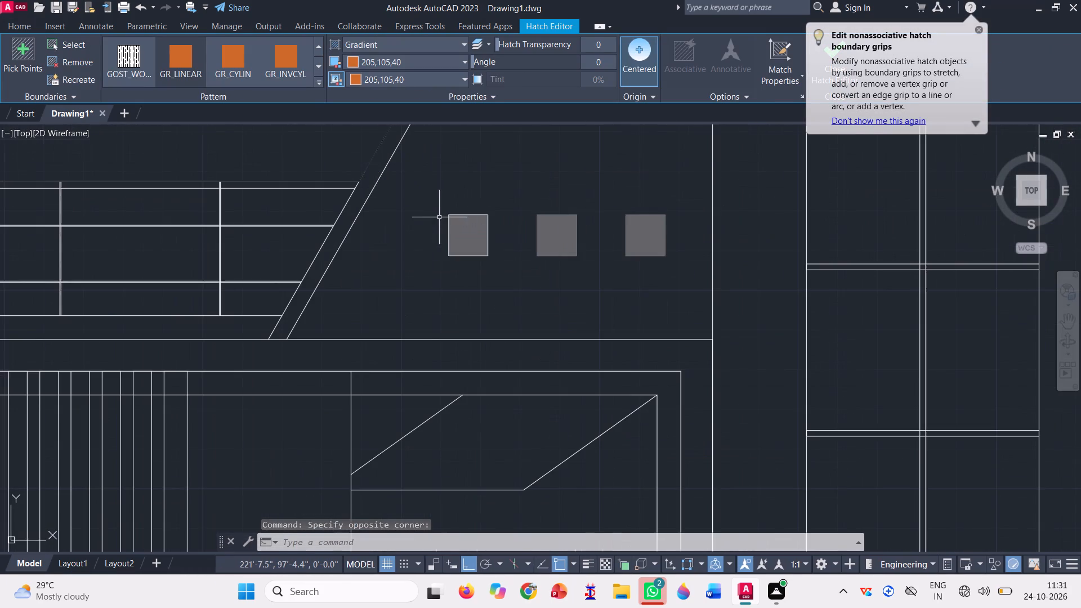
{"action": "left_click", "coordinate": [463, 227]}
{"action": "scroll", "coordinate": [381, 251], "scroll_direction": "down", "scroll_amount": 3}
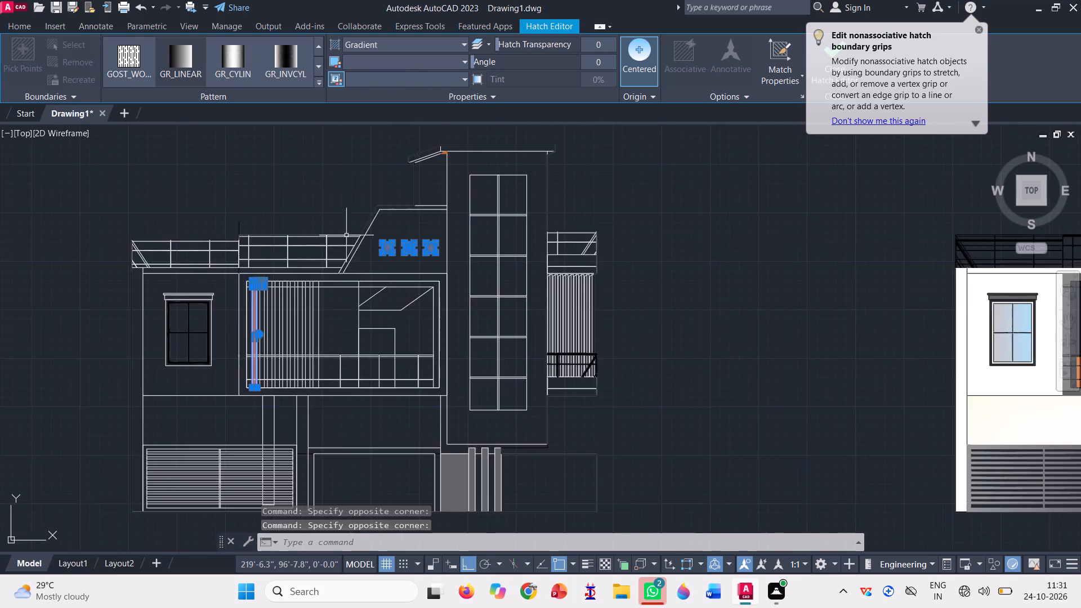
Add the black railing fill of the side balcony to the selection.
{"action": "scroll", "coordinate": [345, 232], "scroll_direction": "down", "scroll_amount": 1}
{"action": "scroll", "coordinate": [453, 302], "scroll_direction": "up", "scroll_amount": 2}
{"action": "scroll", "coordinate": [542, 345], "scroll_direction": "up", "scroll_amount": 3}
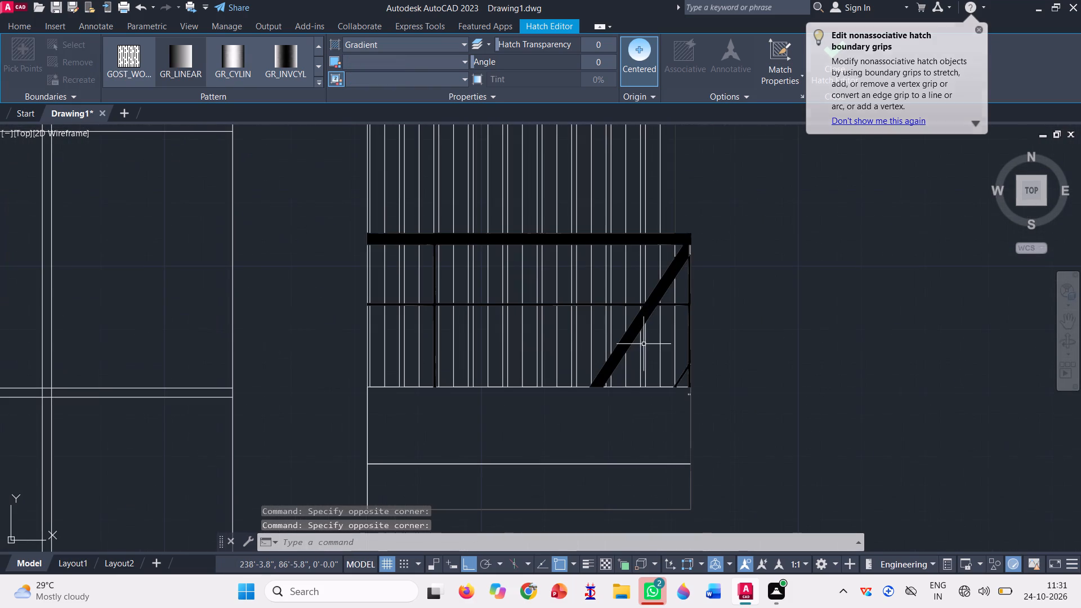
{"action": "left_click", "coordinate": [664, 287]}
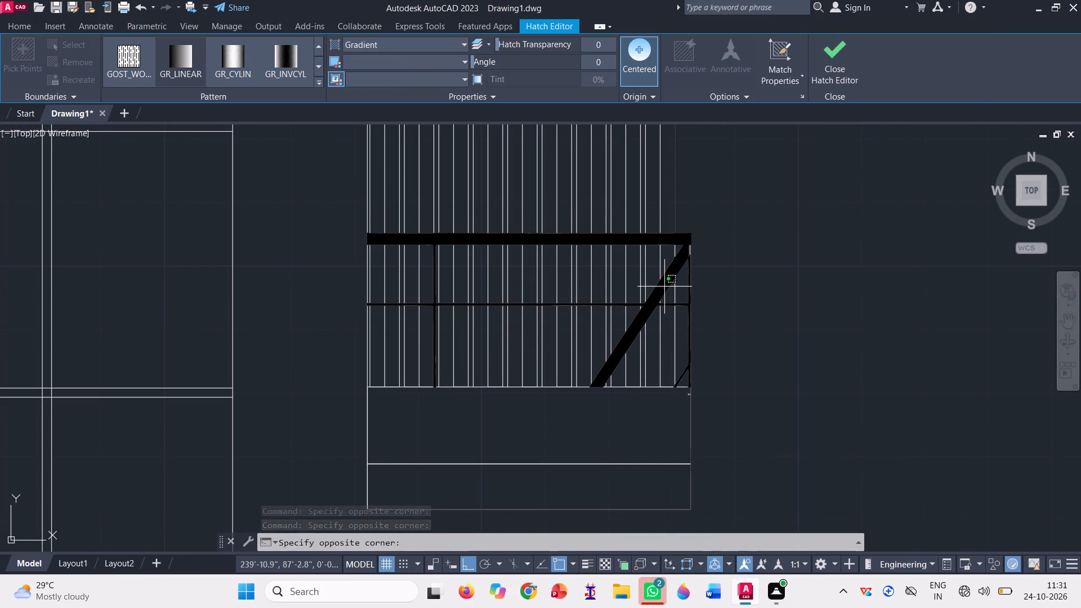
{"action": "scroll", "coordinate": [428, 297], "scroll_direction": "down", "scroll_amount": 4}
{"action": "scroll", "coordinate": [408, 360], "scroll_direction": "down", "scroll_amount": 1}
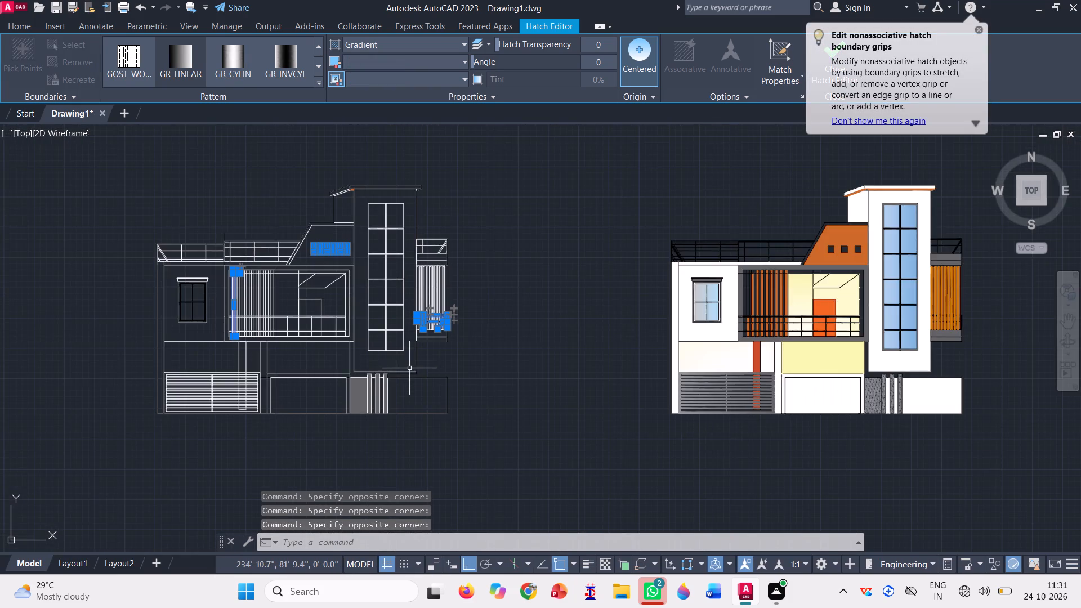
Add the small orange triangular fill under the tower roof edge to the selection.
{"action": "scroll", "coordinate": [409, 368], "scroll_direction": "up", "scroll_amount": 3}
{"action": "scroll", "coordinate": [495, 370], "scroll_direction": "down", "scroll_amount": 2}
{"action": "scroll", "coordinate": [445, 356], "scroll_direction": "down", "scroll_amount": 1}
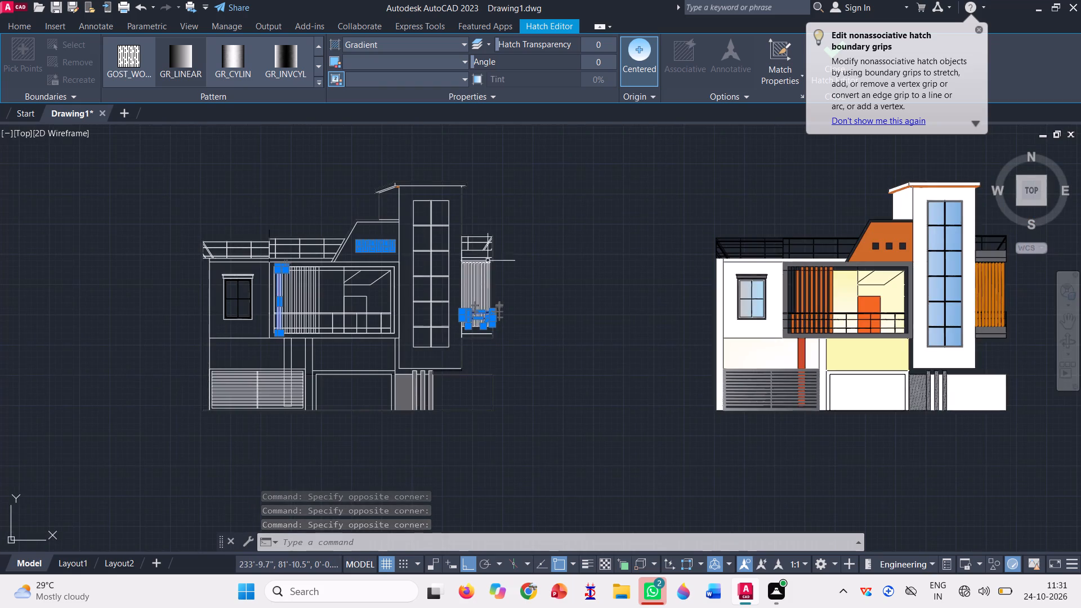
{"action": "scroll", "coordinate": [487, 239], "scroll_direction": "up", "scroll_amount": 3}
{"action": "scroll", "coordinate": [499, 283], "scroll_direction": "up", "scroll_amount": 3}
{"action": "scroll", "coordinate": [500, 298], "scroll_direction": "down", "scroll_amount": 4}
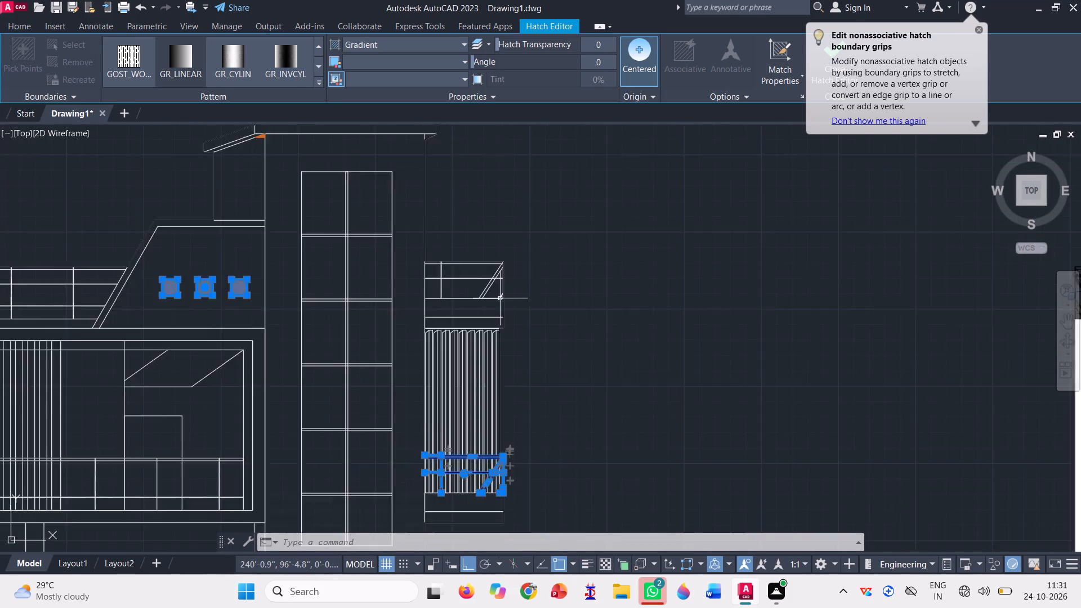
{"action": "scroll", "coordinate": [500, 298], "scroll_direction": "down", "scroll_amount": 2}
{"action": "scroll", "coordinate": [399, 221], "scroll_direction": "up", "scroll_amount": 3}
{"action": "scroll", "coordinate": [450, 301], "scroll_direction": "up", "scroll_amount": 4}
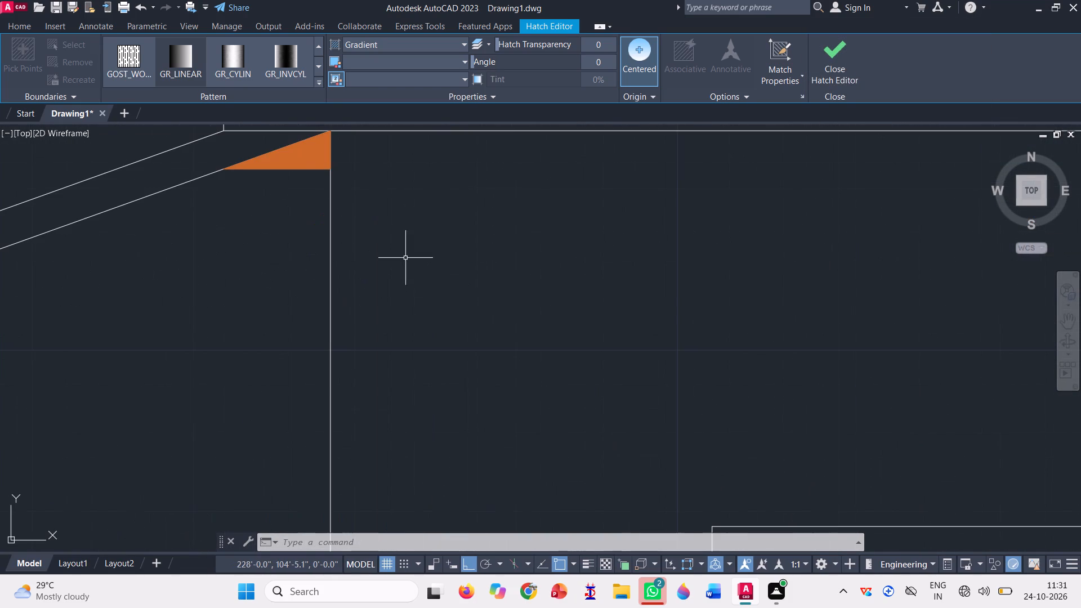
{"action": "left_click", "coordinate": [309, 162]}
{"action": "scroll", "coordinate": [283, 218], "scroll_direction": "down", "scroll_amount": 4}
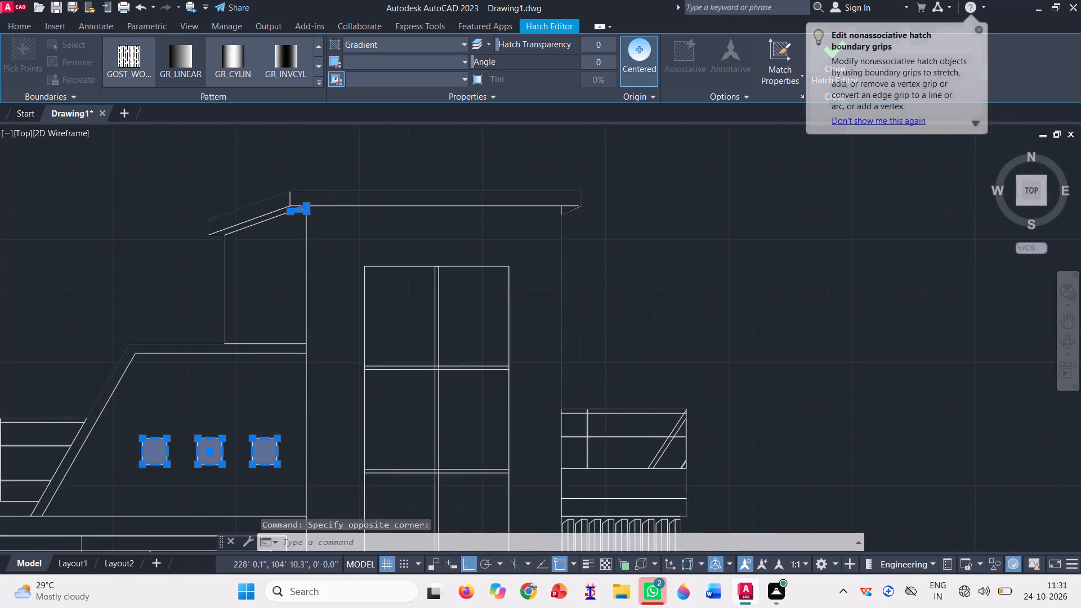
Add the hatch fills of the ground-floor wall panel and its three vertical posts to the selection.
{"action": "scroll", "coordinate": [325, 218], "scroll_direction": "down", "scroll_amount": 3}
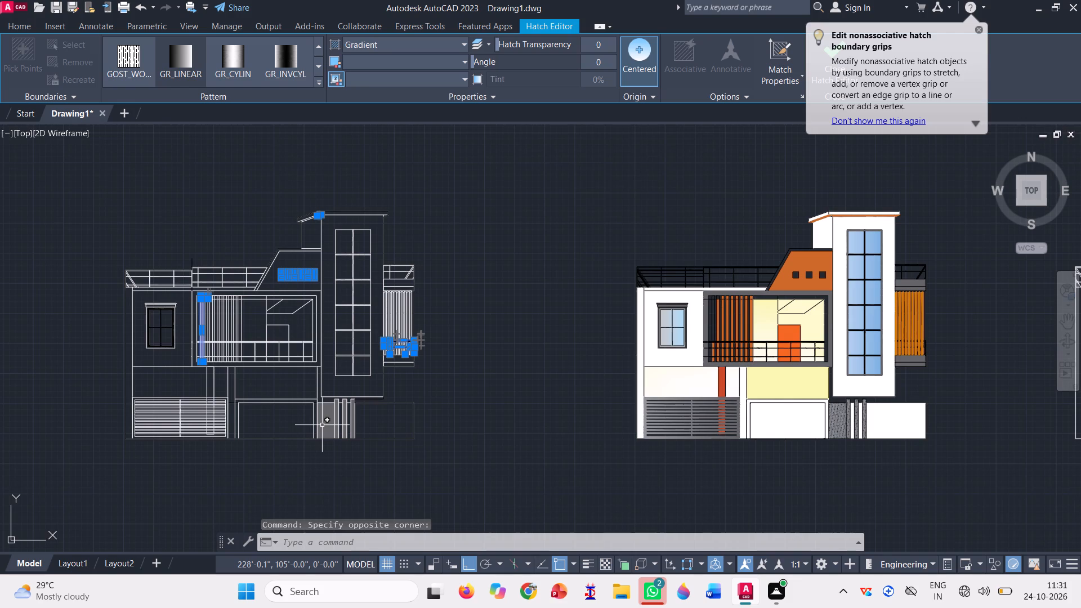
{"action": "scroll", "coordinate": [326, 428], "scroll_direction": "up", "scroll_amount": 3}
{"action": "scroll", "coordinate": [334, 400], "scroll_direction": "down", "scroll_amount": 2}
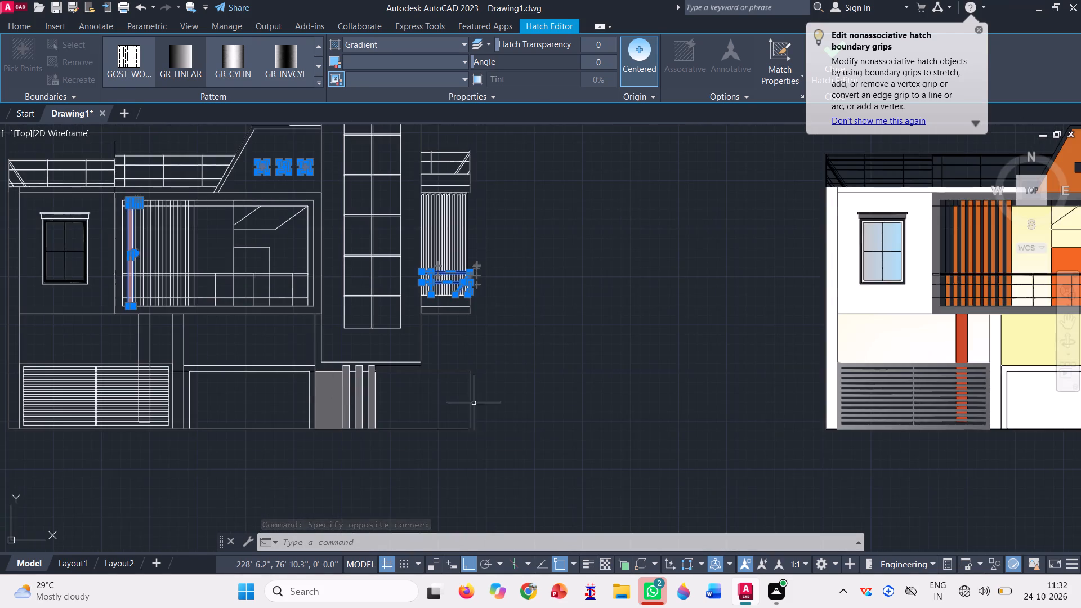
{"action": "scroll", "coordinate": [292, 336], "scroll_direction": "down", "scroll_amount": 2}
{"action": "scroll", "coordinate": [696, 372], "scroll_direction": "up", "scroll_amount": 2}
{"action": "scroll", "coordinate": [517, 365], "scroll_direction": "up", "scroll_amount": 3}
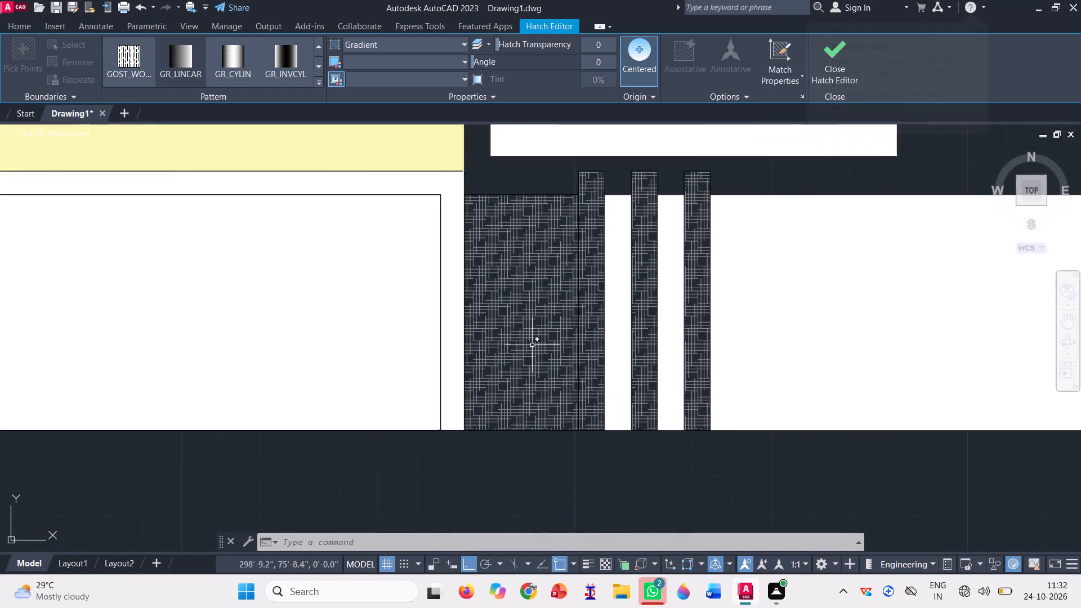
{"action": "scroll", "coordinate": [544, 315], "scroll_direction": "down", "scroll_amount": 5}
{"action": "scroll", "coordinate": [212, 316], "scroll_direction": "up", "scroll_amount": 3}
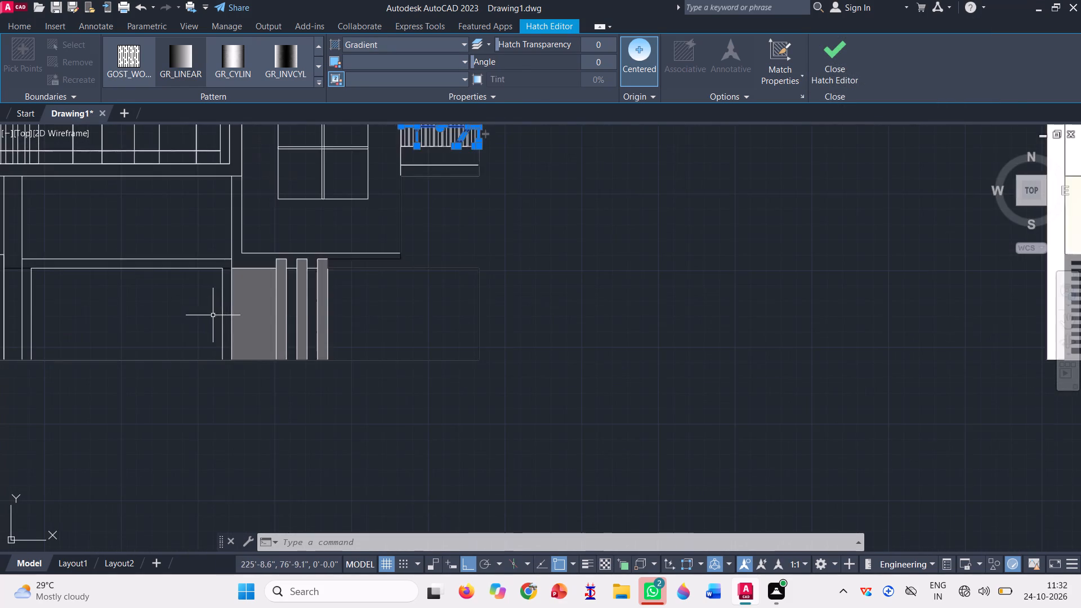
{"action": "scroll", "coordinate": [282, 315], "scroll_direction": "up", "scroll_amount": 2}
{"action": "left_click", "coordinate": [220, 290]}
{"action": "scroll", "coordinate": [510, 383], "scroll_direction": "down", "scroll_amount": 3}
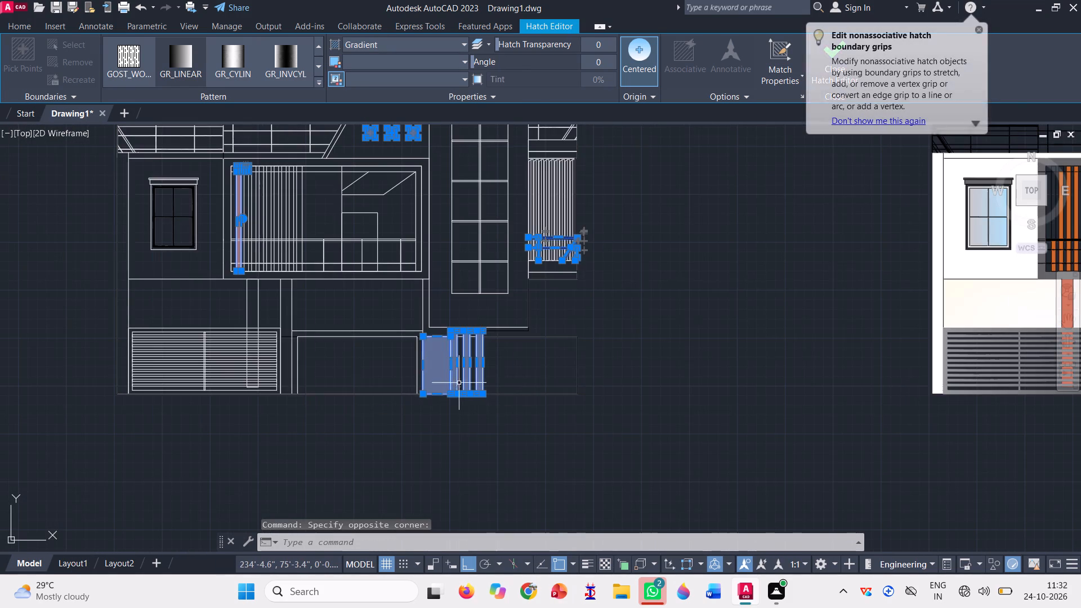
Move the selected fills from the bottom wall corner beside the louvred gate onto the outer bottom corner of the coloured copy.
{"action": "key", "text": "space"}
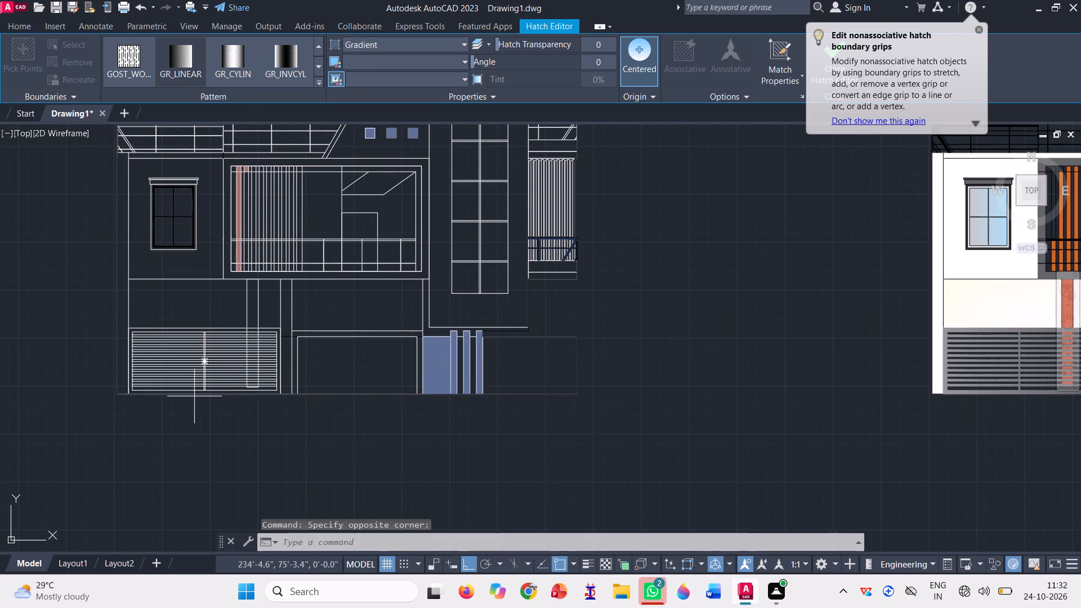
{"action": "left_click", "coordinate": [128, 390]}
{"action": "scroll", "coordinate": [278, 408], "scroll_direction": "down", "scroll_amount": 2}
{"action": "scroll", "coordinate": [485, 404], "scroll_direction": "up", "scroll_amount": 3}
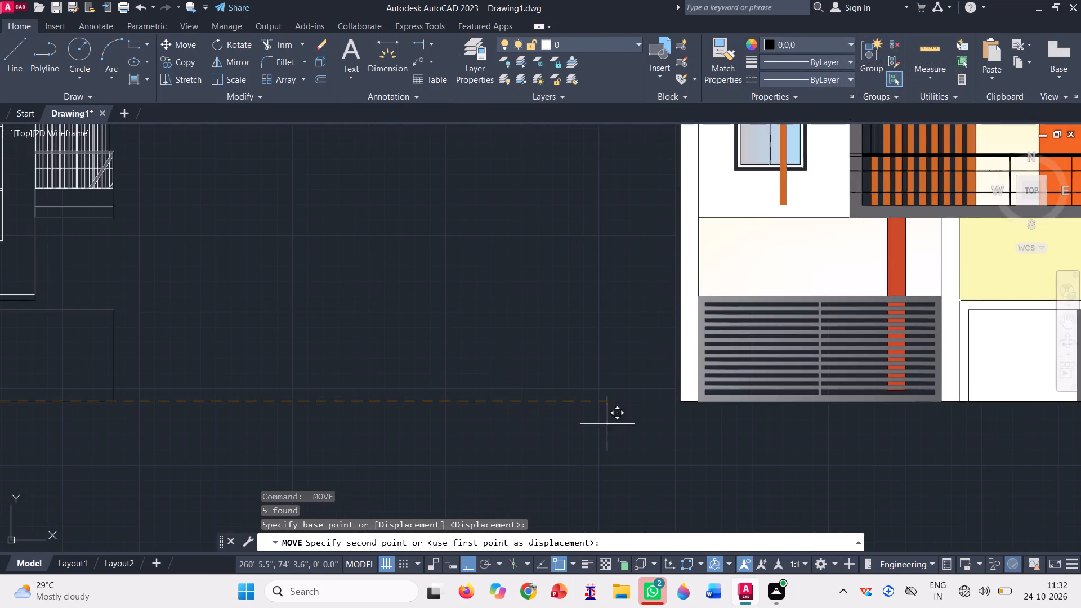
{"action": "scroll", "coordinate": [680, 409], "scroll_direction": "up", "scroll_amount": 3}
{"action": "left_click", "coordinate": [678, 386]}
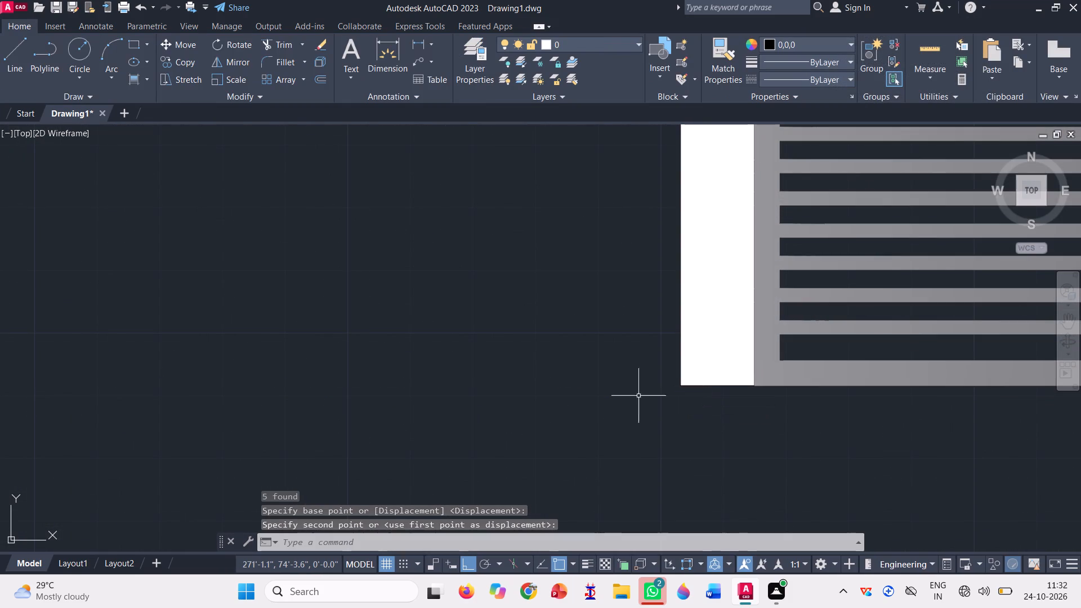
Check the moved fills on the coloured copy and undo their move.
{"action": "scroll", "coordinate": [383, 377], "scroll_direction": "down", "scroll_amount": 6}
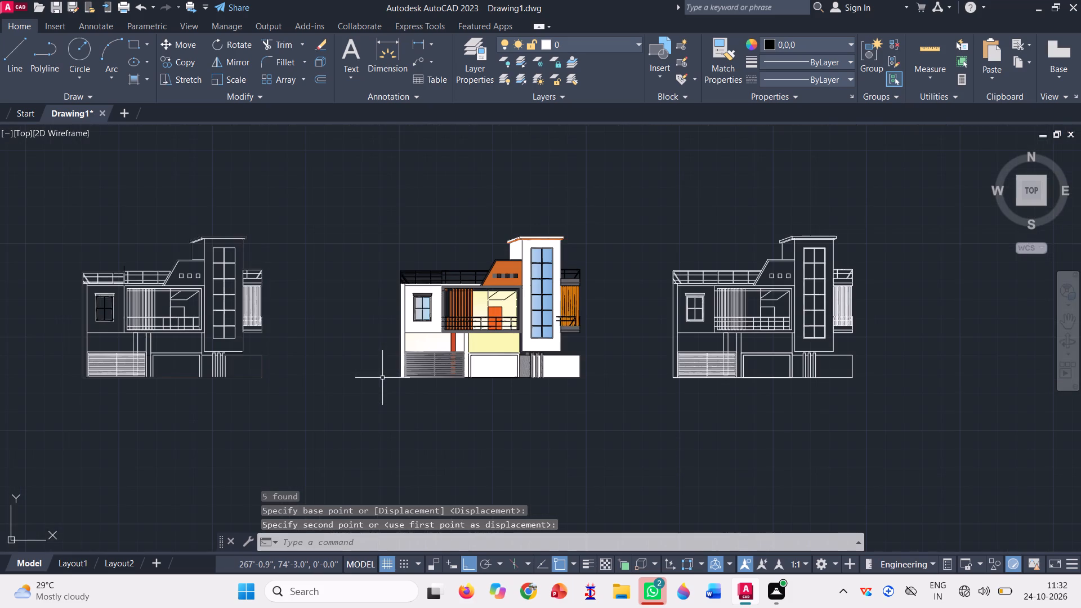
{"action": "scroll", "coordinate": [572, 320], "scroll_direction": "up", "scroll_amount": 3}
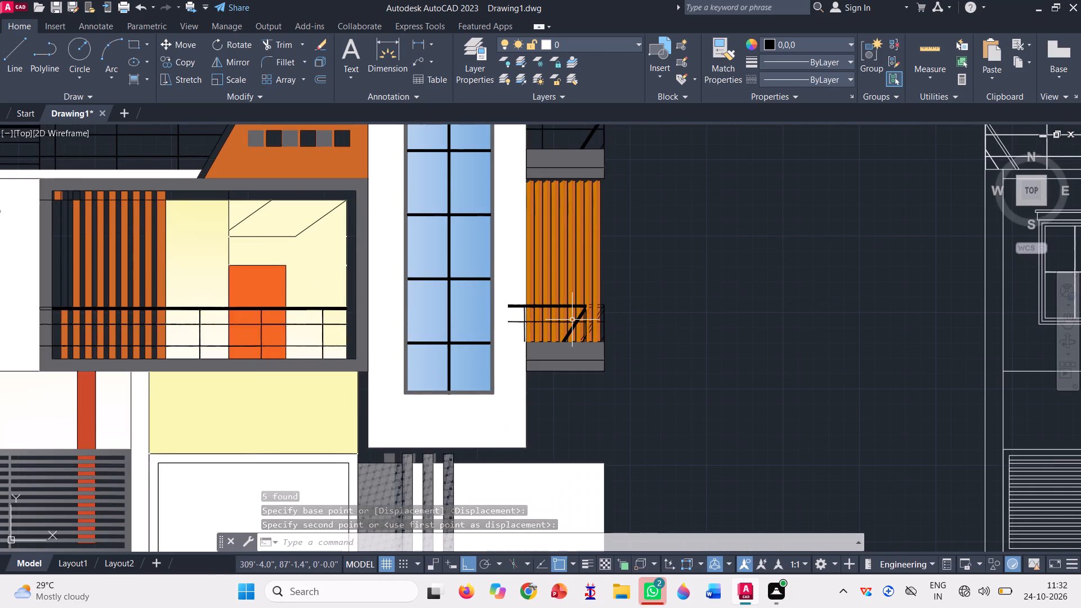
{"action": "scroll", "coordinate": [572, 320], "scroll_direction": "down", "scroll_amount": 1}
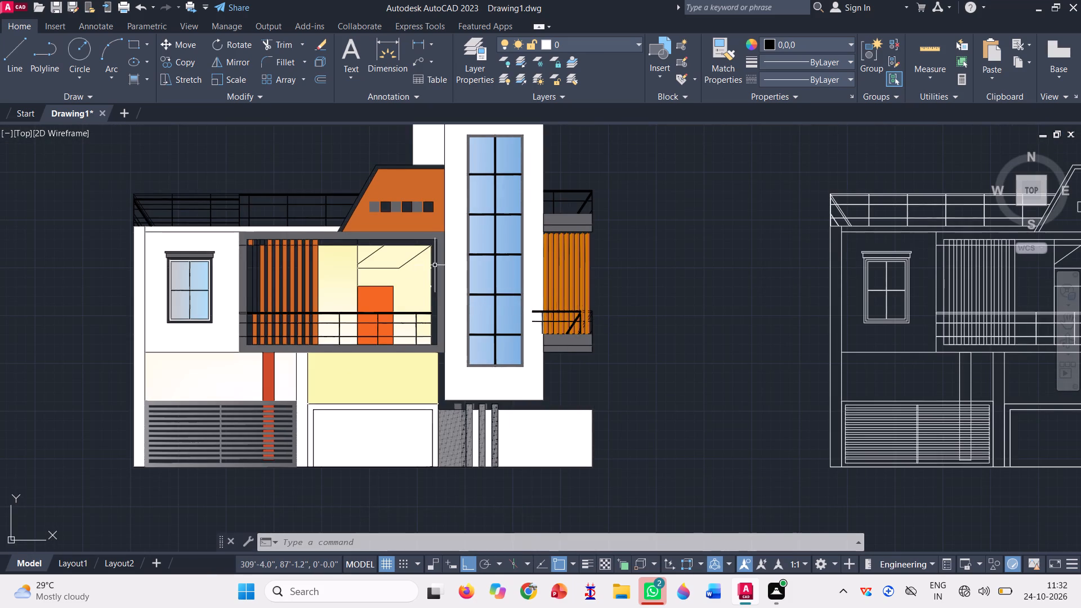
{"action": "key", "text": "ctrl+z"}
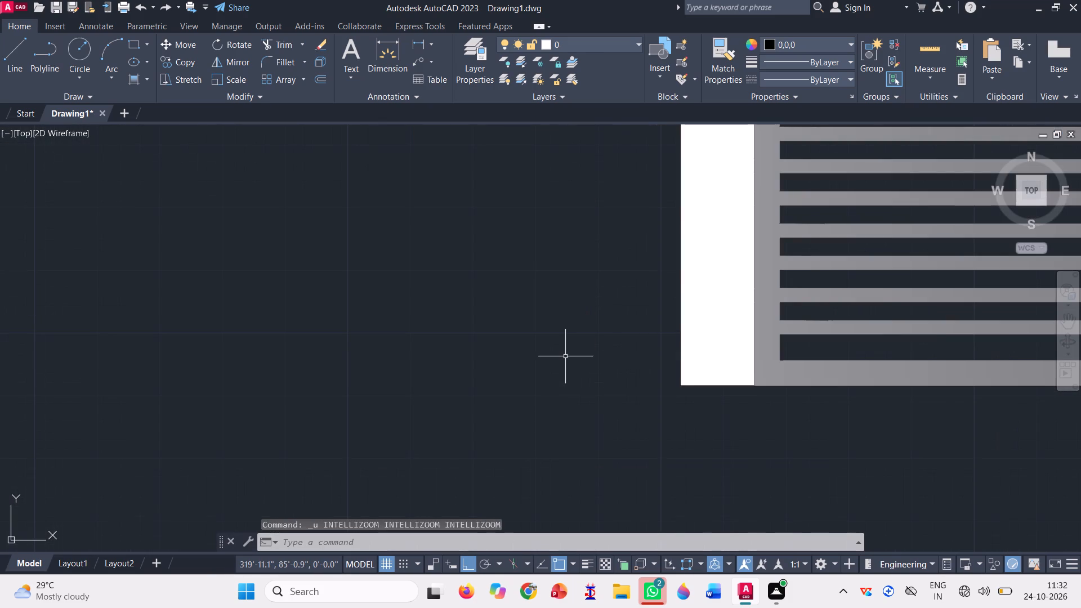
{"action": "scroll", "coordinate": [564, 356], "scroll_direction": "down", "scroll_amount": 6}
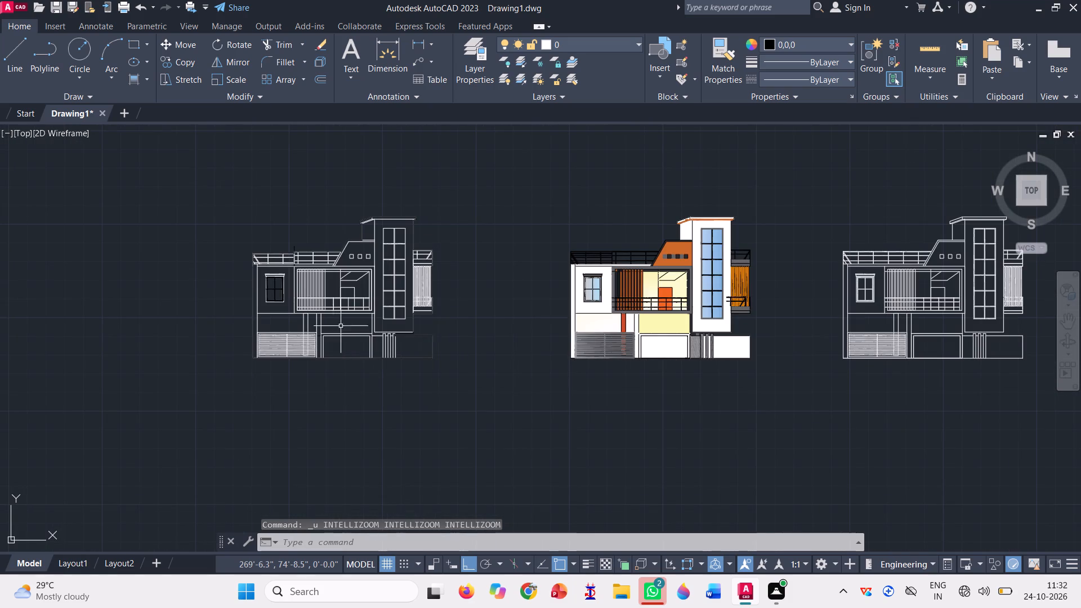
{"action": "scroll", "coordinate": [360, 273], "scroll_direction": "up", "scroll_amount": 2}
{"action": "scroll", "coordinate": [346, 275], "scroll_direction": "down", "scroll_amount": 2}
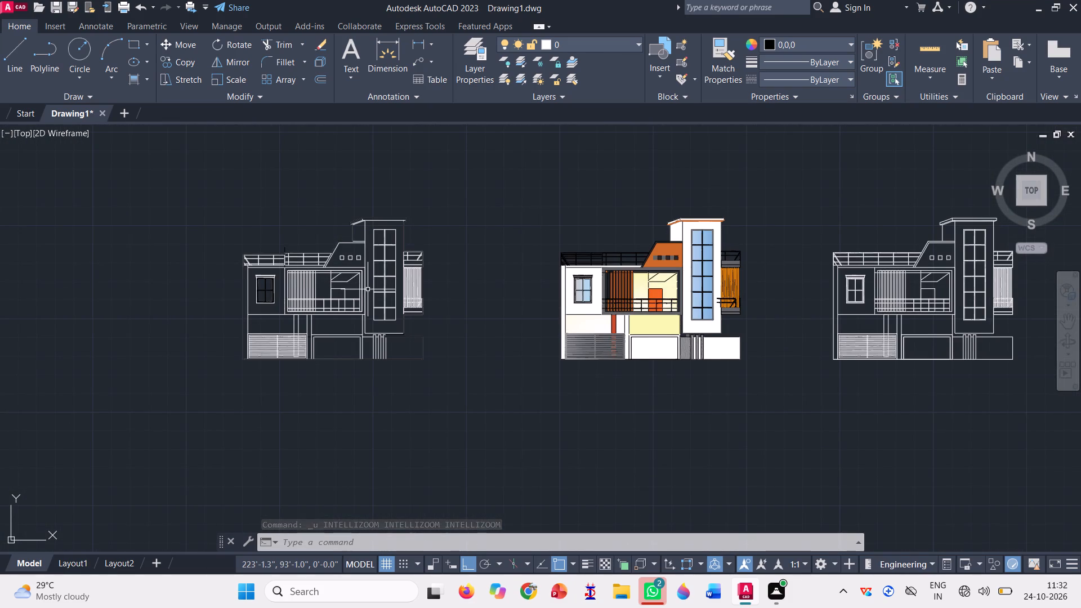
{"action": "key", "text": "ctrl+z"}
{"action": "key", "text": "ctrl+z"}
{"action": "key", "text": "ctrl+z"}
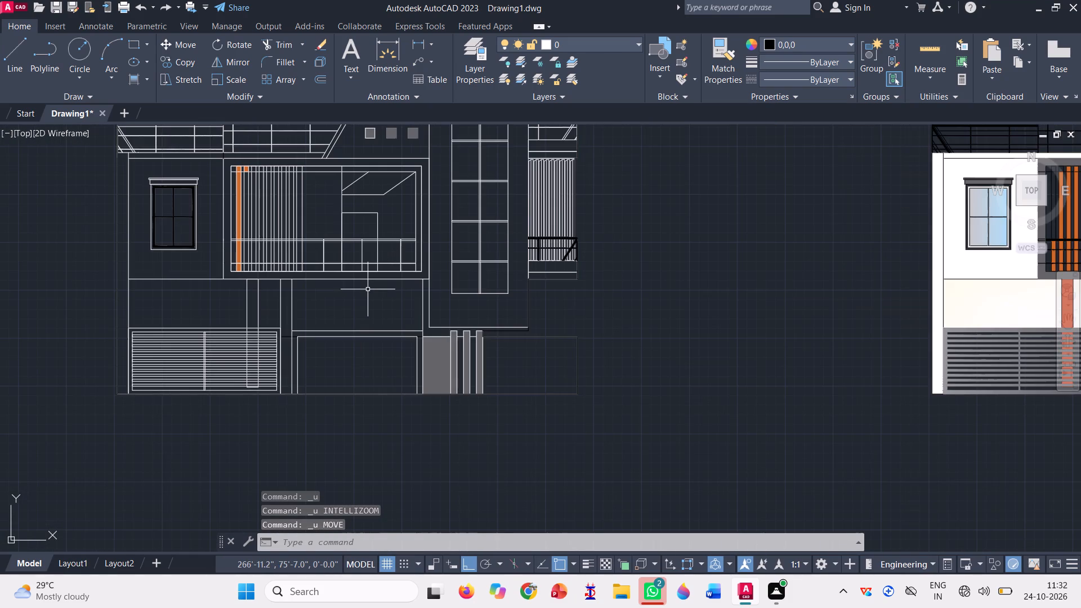
Select the small orange triangular fill under the tower roof edge of the white wireframe elevation.
{"action": "scroll", "coordinate": [396, 390], "scroll_direction": "down", "scroll_amount": 1}
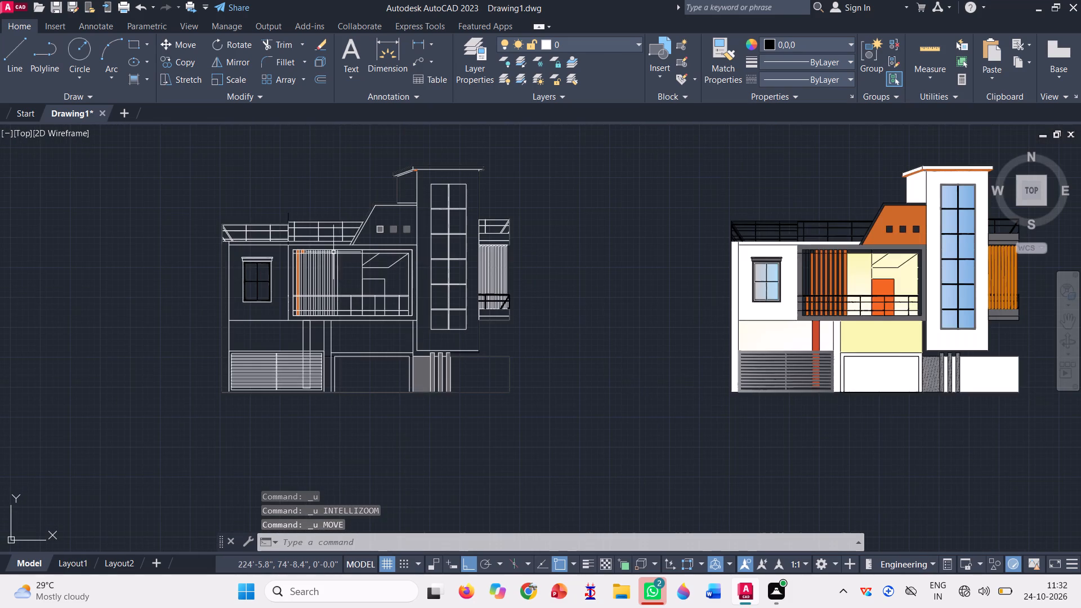
{"action": "scroll", "coordinate": [444, 164], "scroll_direction": "up", "scroll_amount": 3}
{"action": "scroll", "coordinate": [345, 187], "scroll_direction": "up", "scroll_amount": 3}
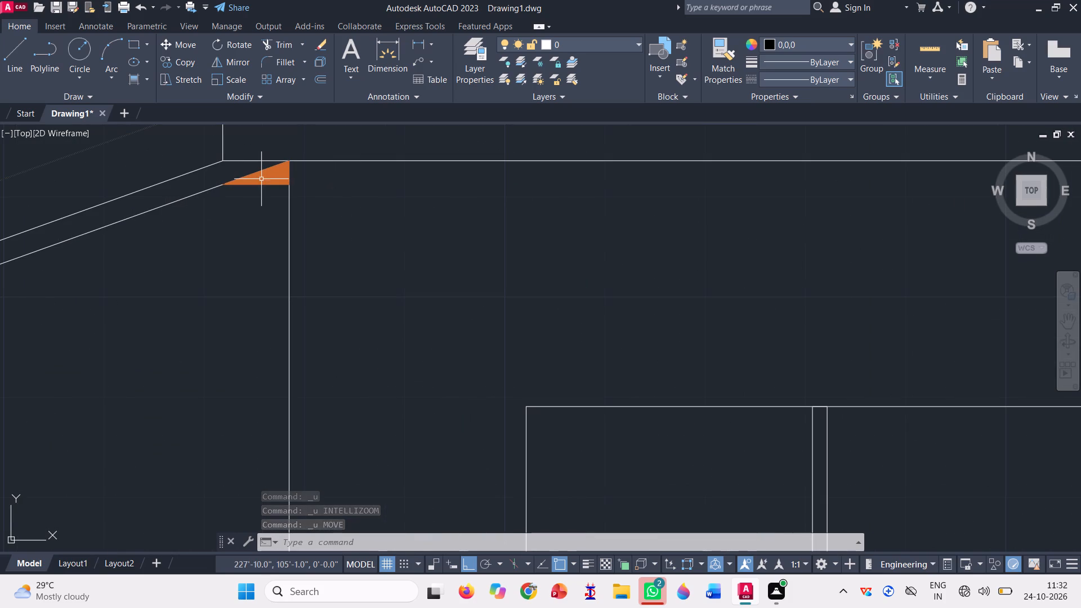
{"action": "left_click", "coordinate": [261, 179]}
{"action": "scroll", "coordinate": [342, 228], "scroll_direction": "down", "scroll_amount": 9}
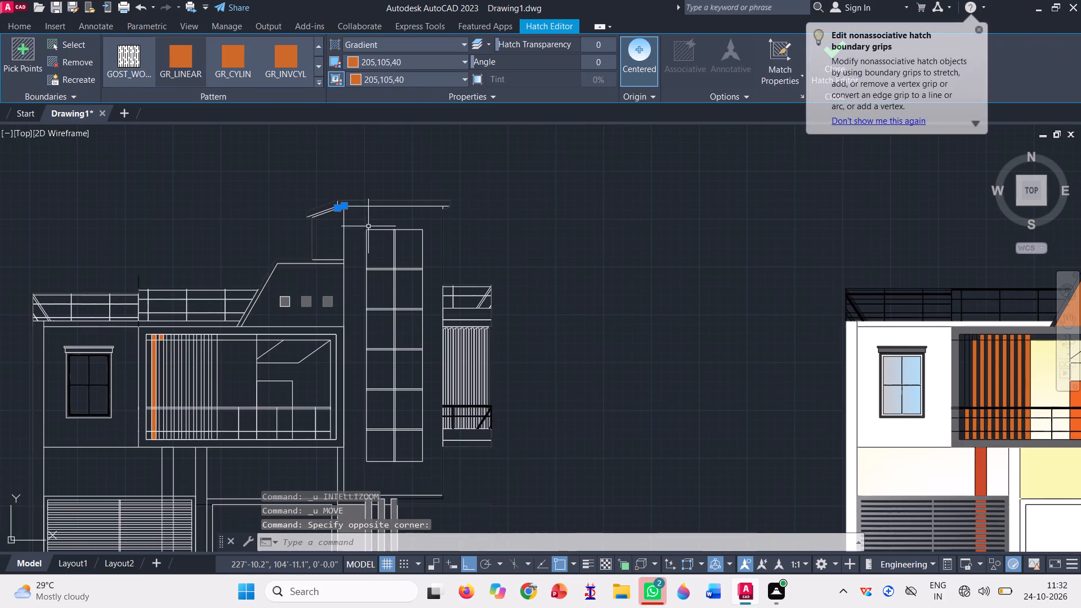
Add the black railing fill of the side balcony to the selection.
{"action": "scroll", "coordinate": [466, 358], "scroll_direction": "up", "scroll_amount": 4}
{"action": "scroll", "coordinate": [364, 276], "scroll_direction": "down", "scroll_amount": 2}
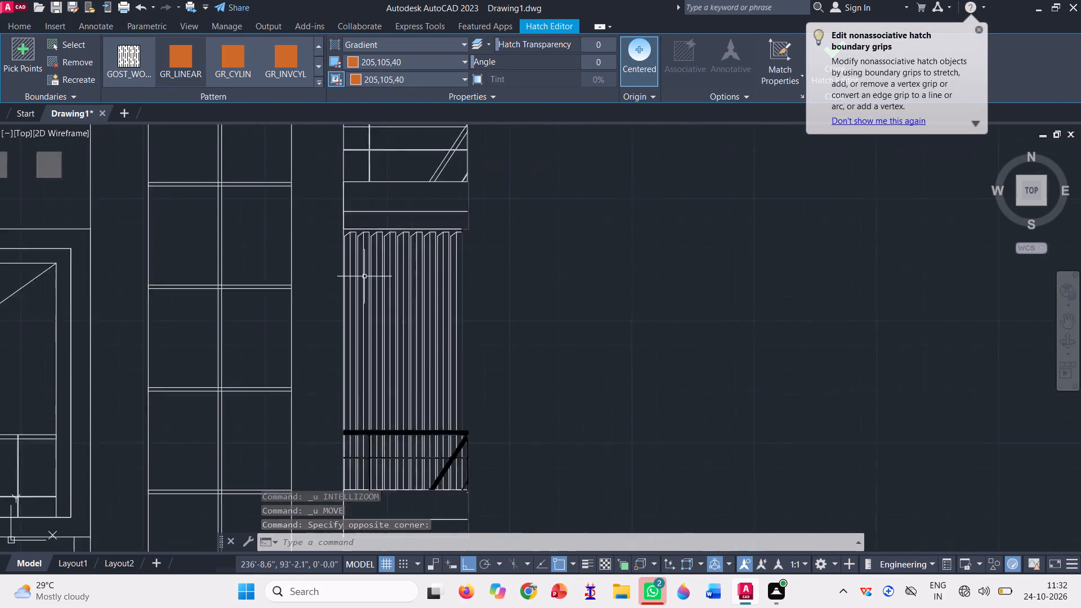
{"action": "scroll", "coordinate": [364, 276], "scroll_direction": "down", "scroll_amount": 1}
{"action": "scroll", "coordinate": [419, 397], "scroll_direction": "up", "scroll_amount": 3}
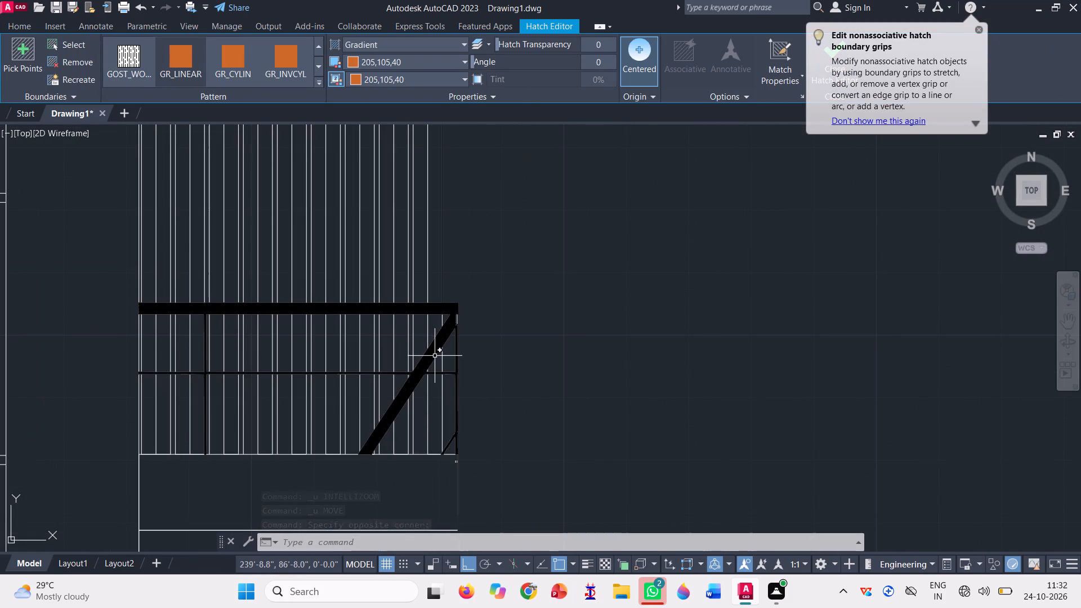
{"action": "left_click", "coordinate": [434, 356]}
{"action": "scroll", "coordinate": [476, 322], "scroll_direction": "down", "scroll_amount": 7}
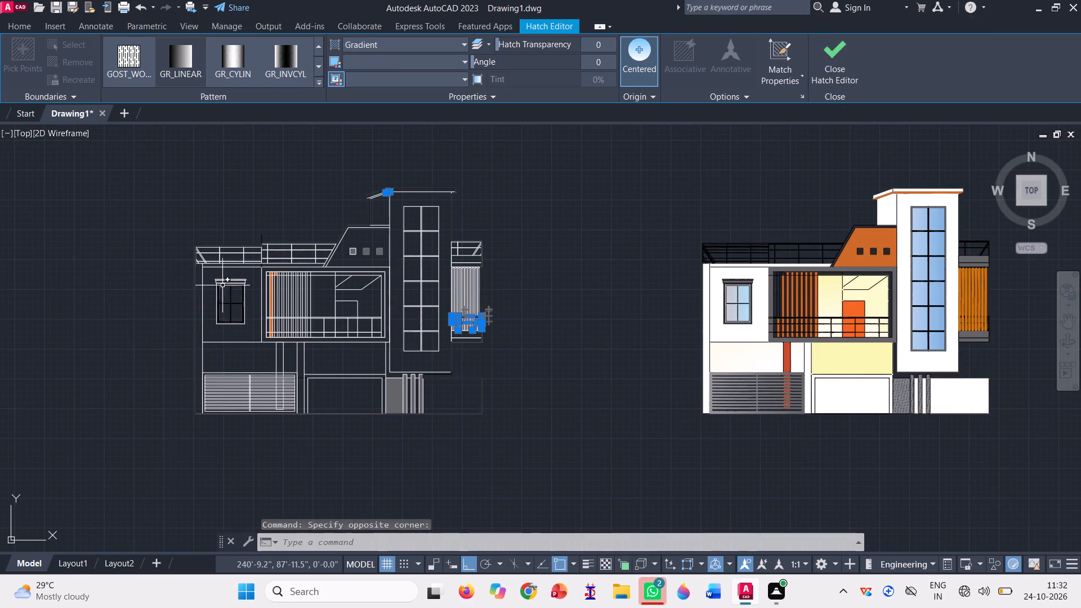
Add the leftover orange slat fills of the front balcony to the selection.
{"action": "scroll", "coordinate": [226, 282], "scroll_direction": "up", "scroll_amount": 3}
{"action": "scroll", "coordinate": [401, 228], "scroll_direction": "up", "scroll_amount": 3}
{"action": "left_click", "coordinate": [426, 297]}
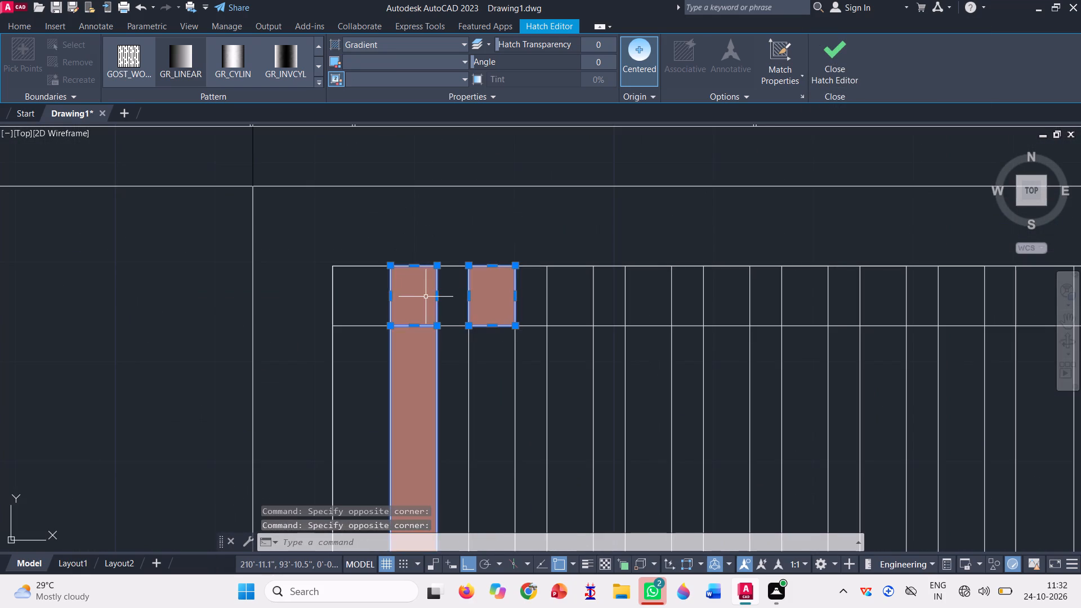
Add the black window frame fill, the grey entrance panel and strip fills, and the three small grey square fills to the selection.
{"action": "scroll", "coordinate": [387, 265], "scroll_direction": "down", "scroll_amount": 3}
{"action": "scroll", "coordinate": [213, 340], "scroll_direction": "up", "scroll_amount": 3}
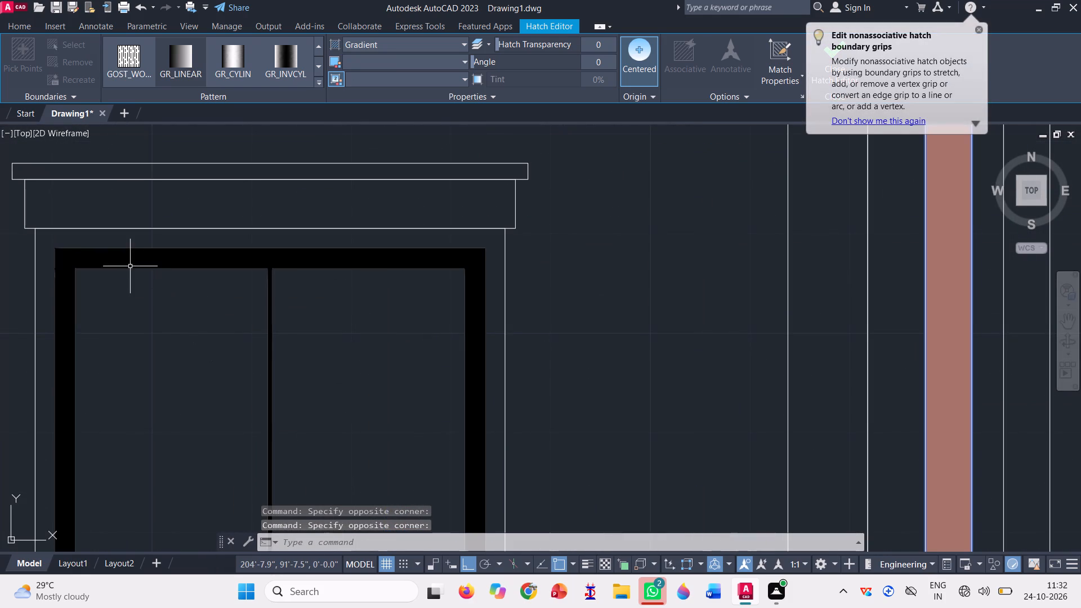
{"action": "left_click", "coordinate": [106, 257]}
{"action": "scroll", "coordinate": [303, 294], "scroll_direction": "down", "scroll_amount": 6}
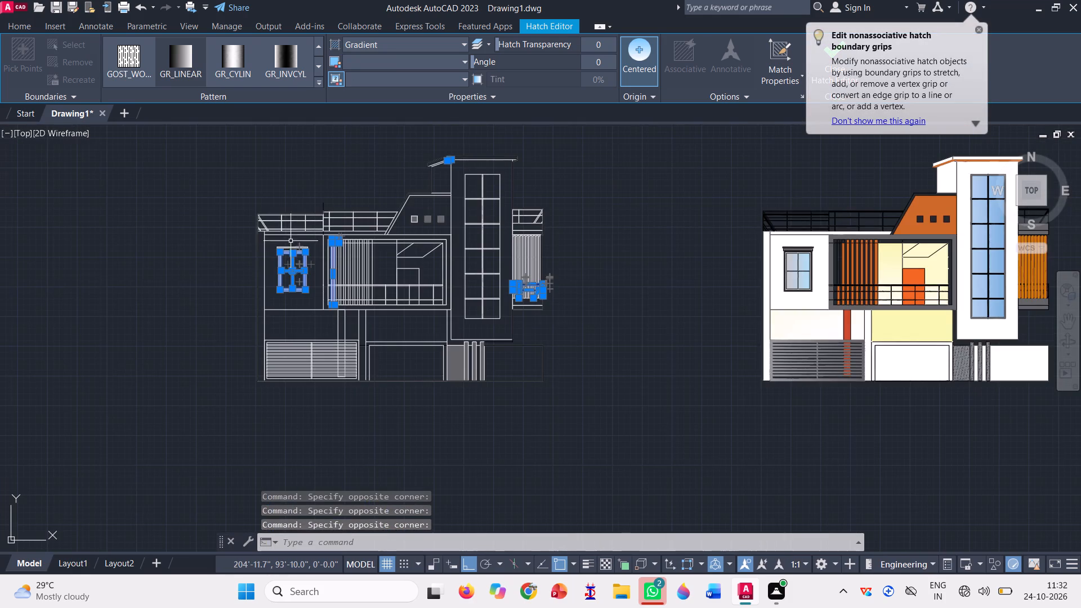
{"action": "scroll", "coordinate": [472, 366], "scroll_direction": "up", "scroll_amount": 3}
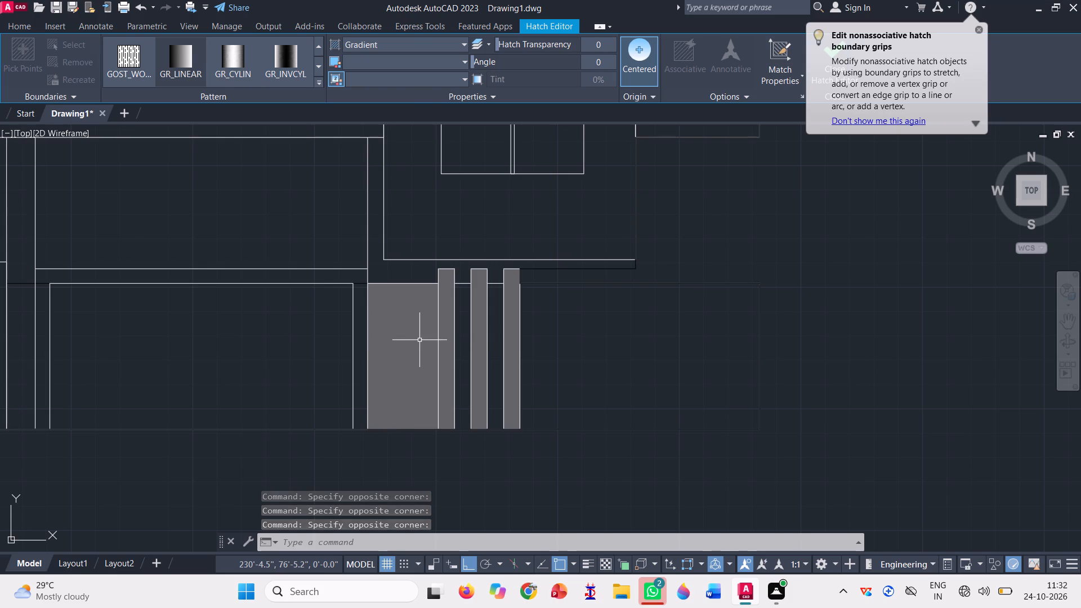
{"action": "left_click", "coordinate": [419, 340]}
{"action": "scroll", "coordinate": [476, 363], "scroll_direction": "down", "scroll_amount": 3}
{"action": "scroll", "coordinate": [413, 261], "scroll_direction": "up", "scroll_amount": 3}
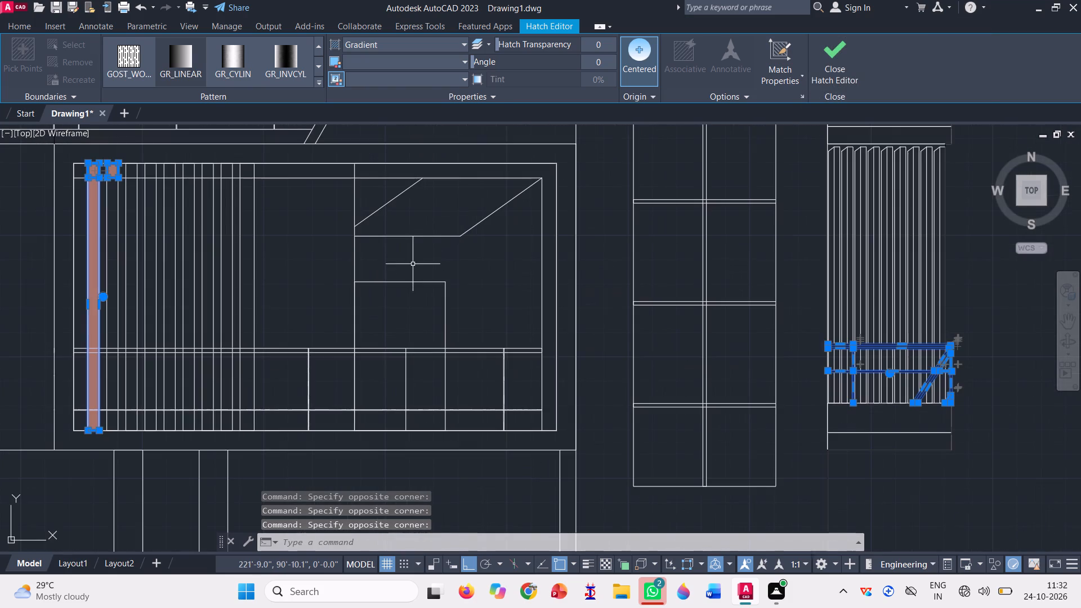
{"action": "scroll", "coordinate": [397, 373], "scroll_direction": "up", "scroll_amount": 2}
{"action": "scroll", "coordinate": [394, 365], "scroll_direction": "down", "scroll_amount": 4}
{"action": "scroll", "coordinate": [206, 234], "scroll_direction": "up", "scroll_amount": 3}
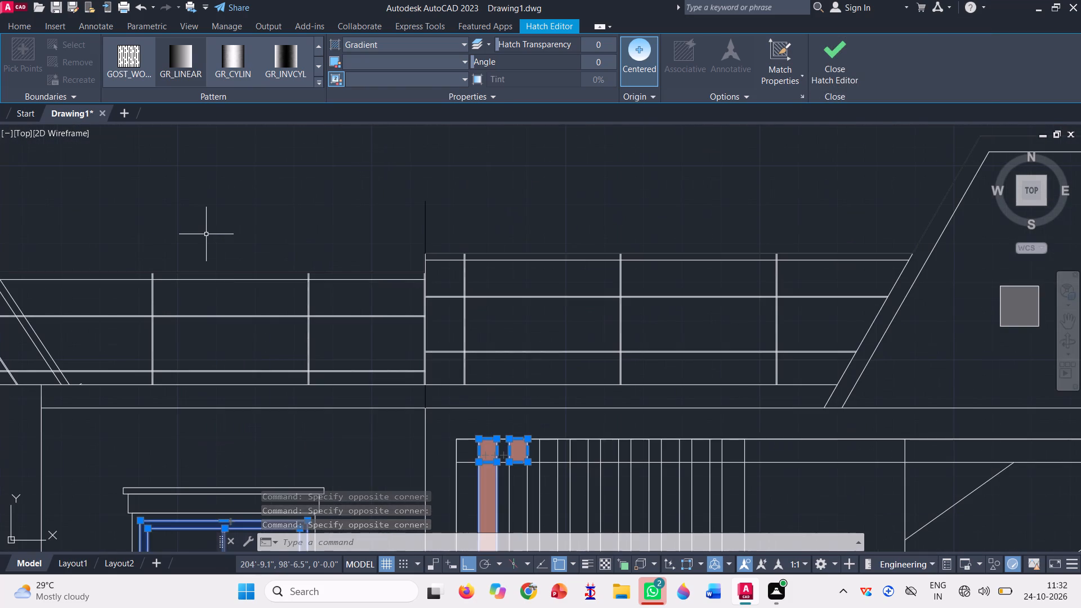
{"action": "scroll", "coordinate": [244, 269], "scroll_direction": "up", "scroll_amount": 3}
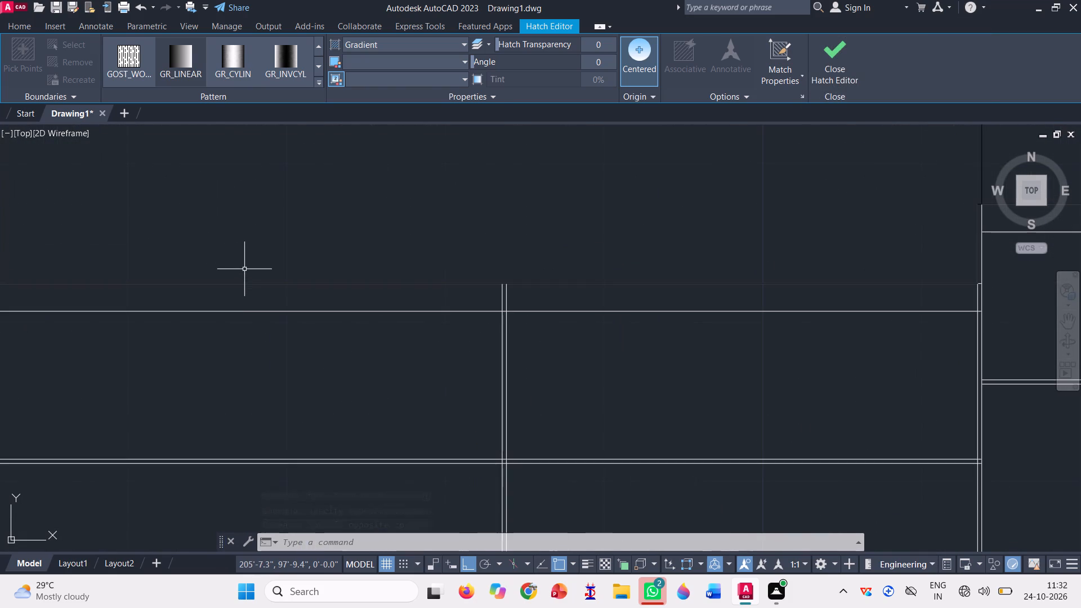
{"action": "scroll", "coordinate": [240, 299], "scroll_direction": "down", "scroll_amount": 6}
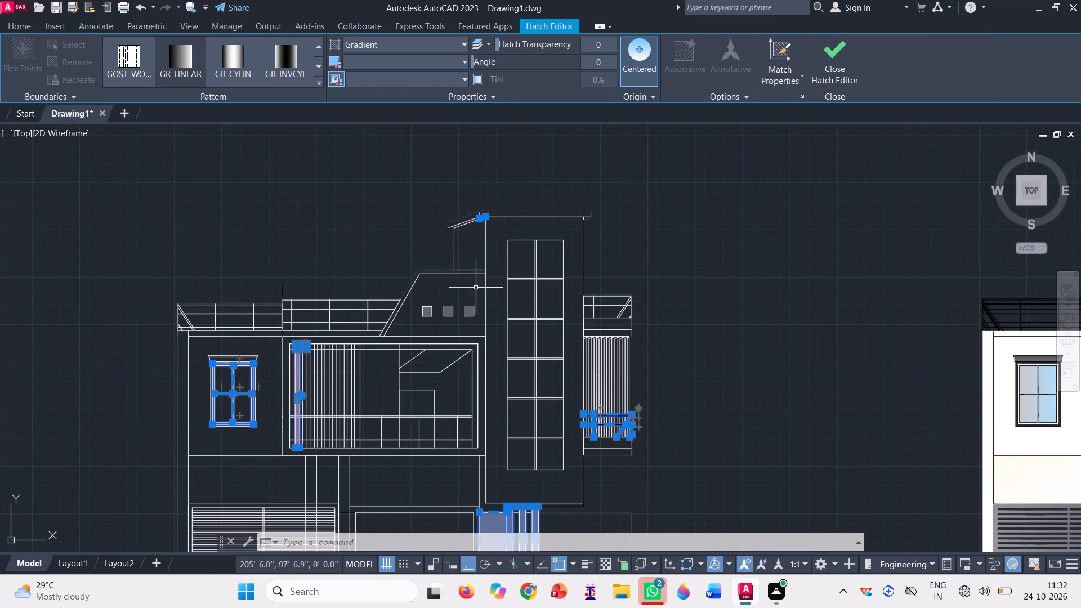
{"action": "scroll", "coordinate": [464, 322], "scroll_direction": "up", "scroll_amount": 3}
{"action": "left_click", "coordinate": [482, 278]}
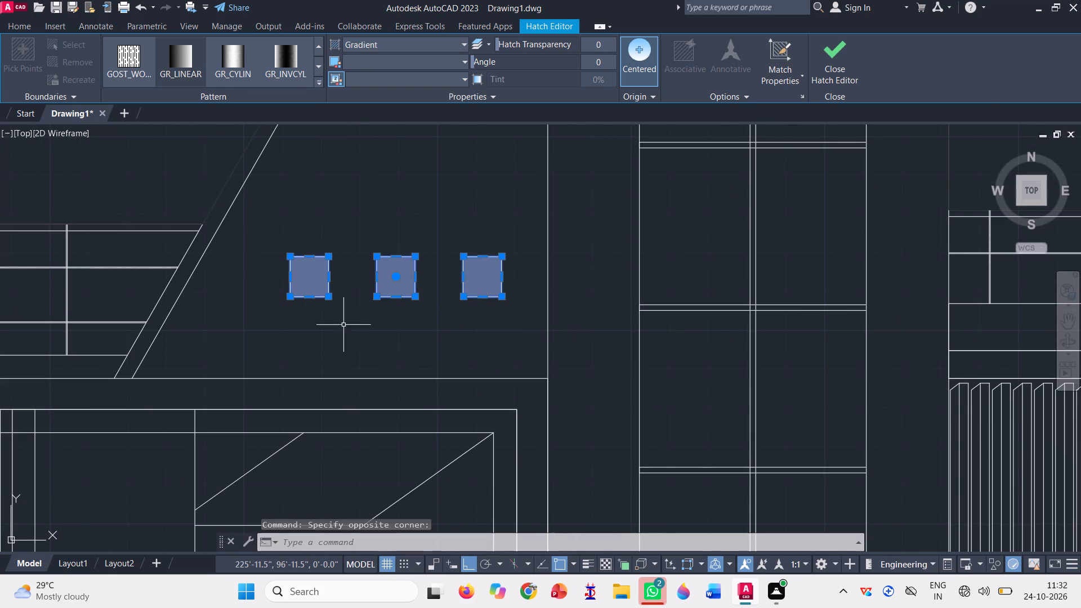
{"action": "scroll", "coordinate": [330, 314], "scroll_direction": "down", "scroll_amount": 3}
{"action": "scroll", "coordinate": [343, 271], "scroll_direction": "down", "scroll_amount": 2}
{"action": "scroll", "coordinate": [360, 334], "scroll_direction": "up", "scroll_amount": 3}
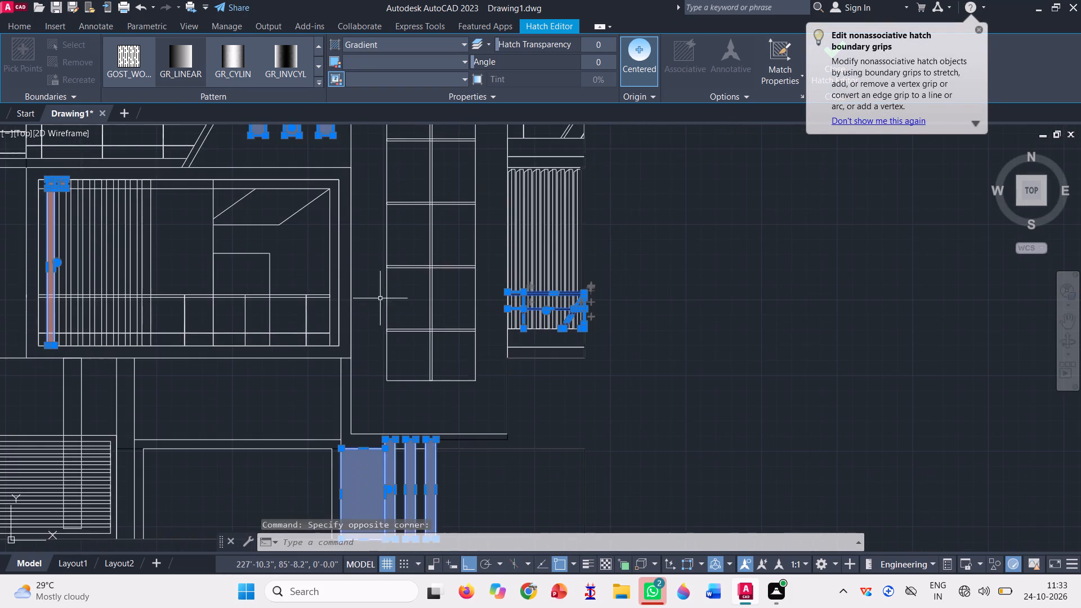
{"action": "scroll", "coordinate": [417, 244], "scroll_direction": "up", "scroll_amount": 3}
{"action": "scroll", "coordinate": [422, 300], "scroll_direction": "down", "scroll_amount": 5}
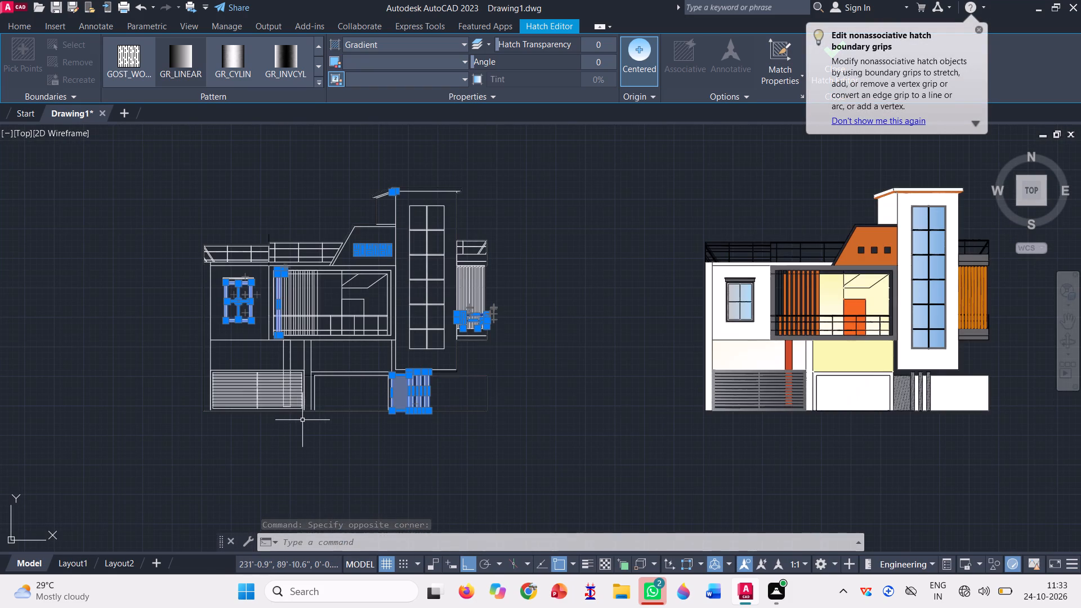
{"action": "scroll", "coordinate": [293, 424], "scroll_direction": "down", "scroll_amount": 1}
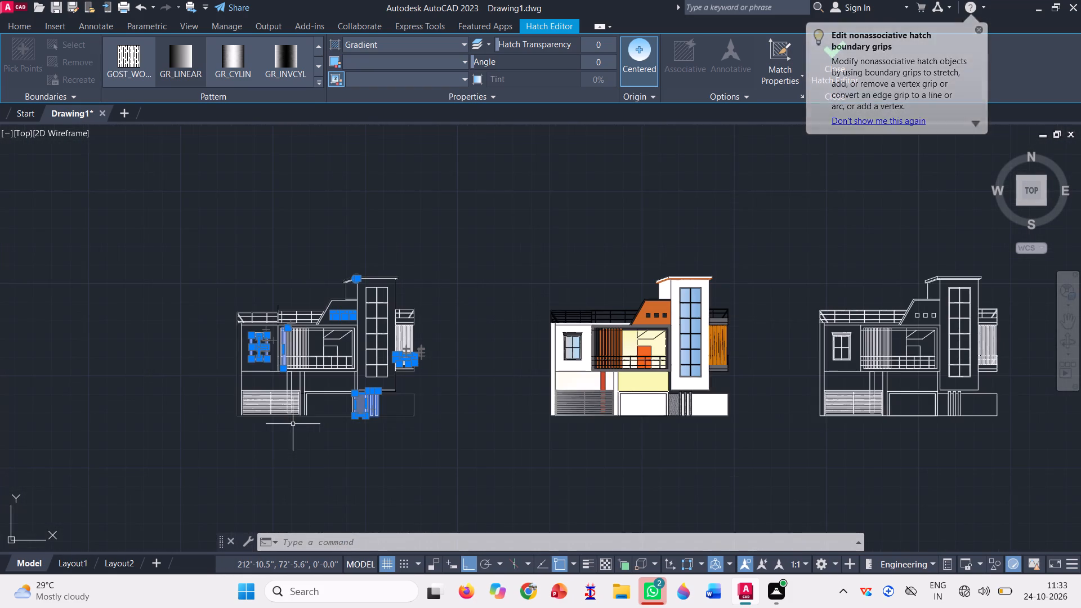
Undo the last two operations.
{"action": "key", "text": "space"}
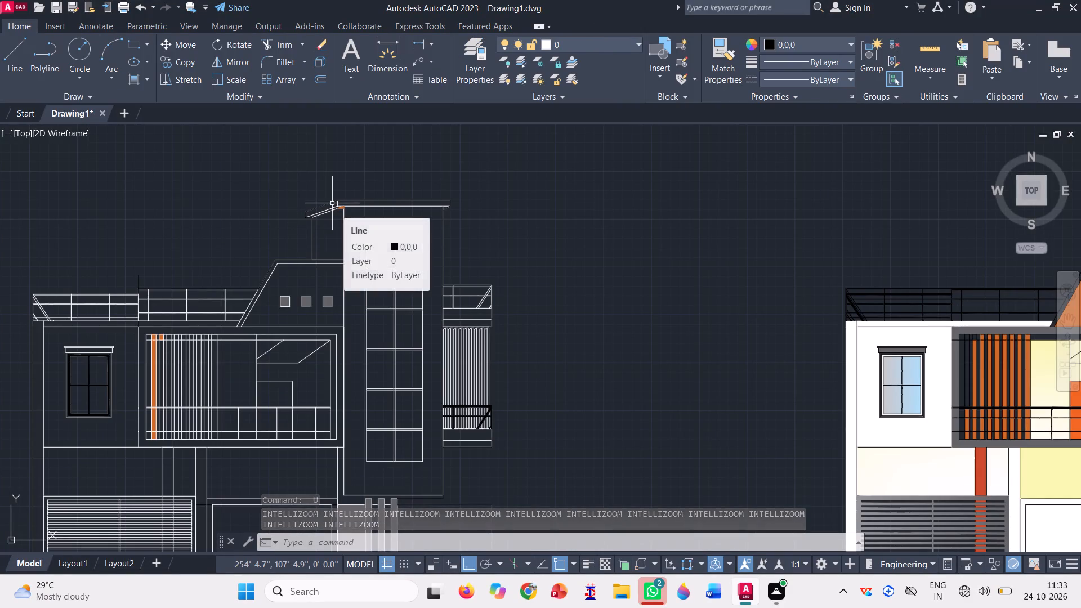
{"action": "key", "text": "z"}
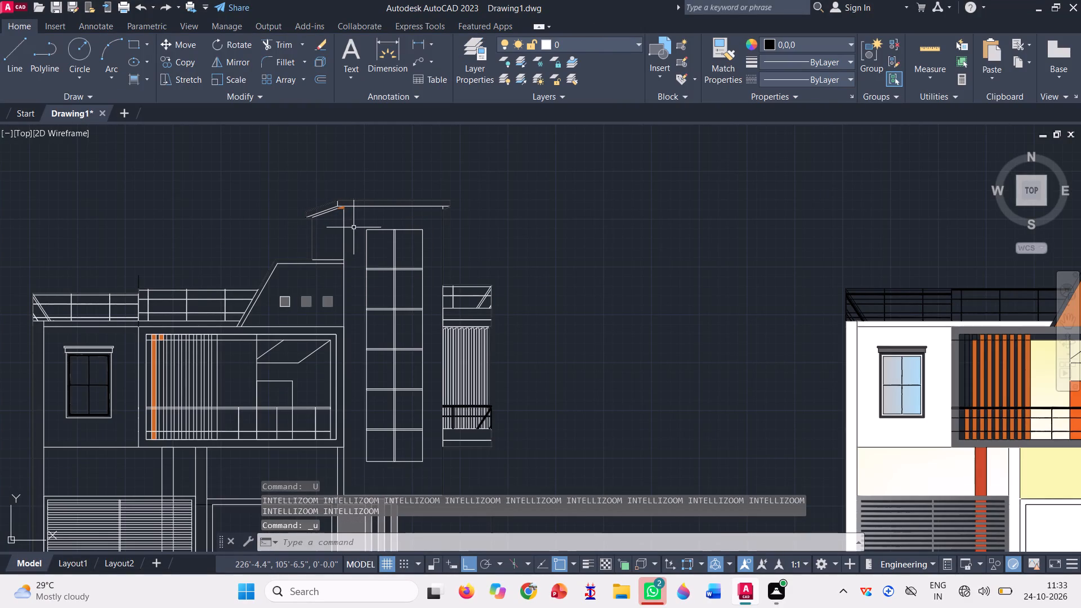
Move the orange triangle, orange slat, grey square, black railing and grey entrance fills onto the coloured elevation, aligning them at the tower roof corner.
{"action": "scroll", "coordinate": [339, 201], "scroll_direction": "up", "scroll_amount": 6}
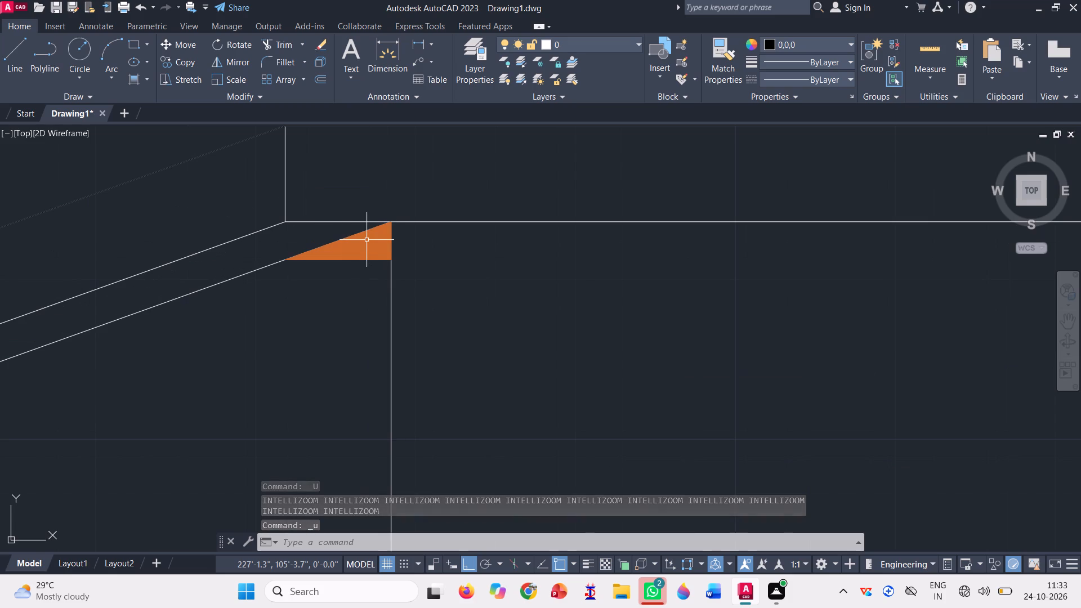
{"action": "type", "text": "m"}
{"action": "key", "text": "space"}
{"action": "left_click", "coordinate": [367, 240]}
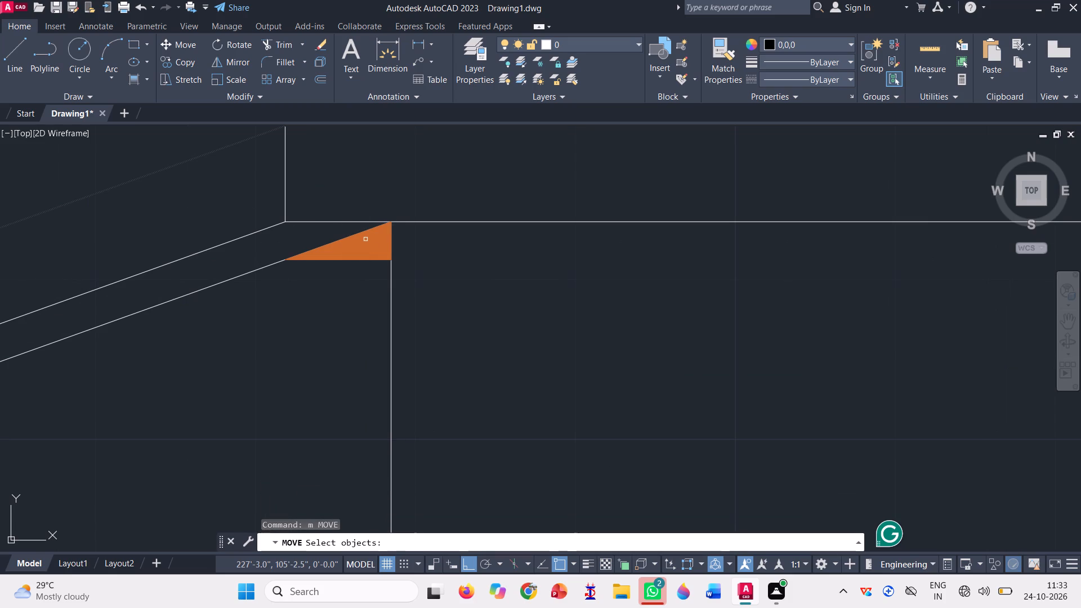
{"action": "left_click", "coordinate": [377, 256]}
{"action": "scroll", "coordinate": [362, 194], "scroll_direction": "down", "scroll_amount": 6}
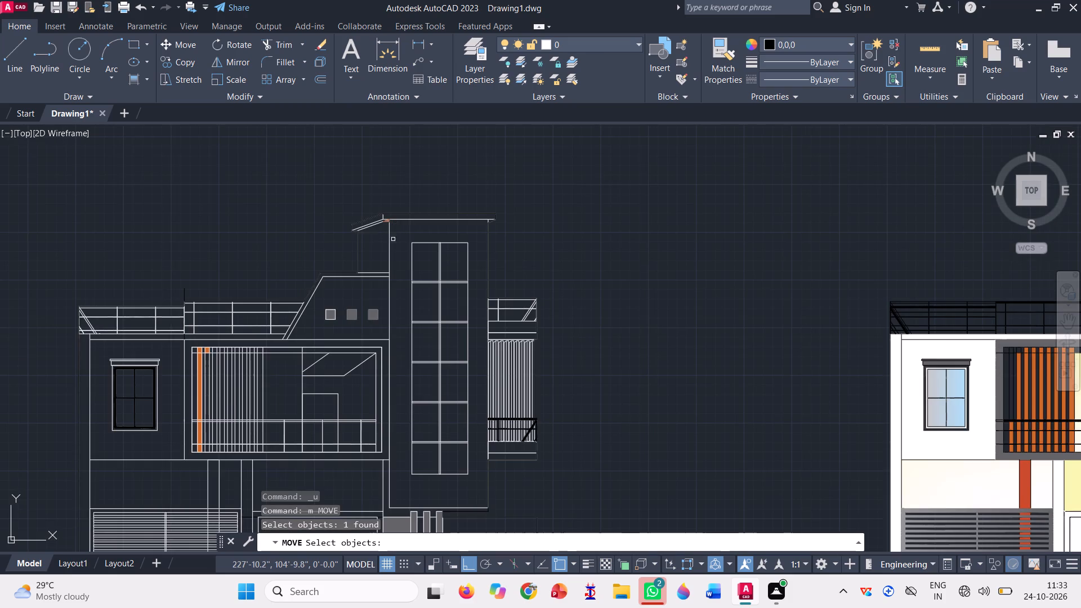
{"action": "scroll", "coordinate": [214, 363], "scroll_direction": "up", "scroll_amount": 3}
{"action": "left_click", "coordinate": [157, 317]}
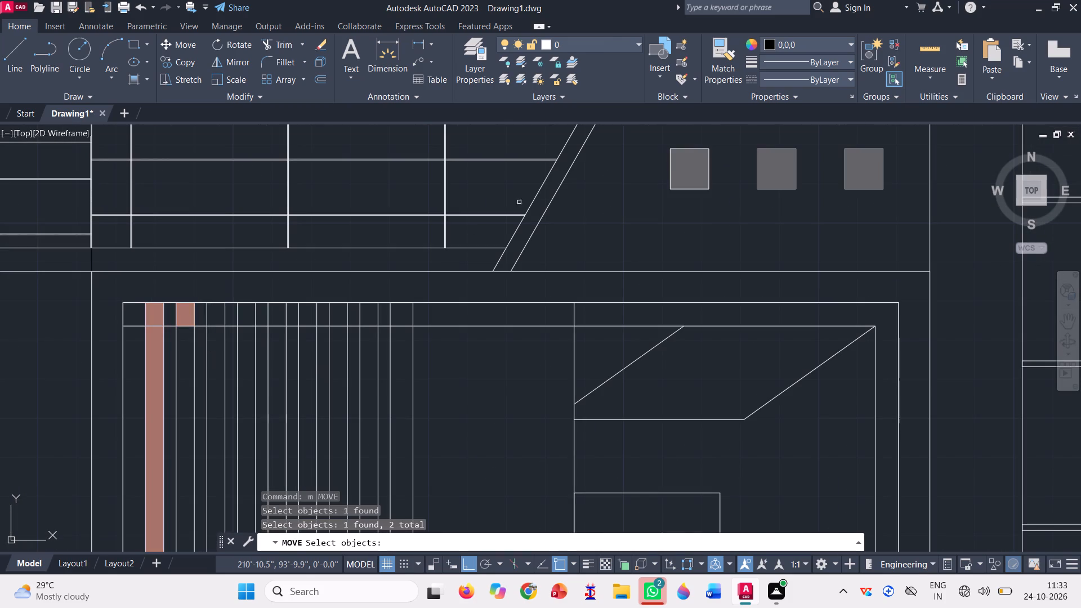
{"action": "left_click", "coordinate": [694, 166]}
{"action": "scroll", "coordinate": [393, 226], "scroll_direction": "down", "scroll_amount": 5}
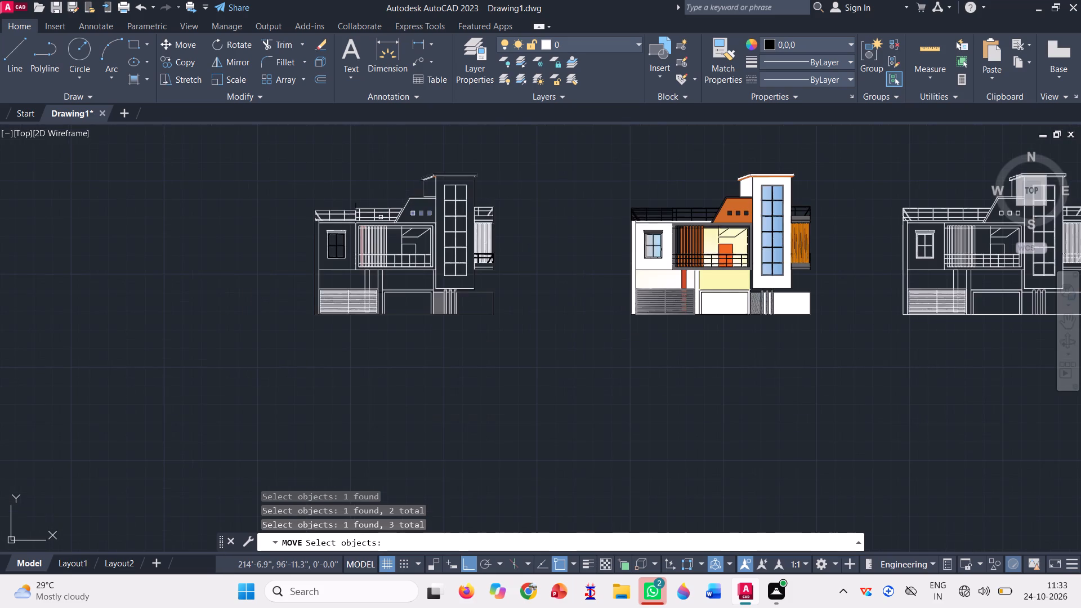
{"action": "scroll", "coordinate": [502, 270], "scroll_direction": "up", "scroll_amount": 2}
{"action": "scroll", "coordinate": [443, 225], "scroll_direction": "up", "scroll_amount": 7}
{"action": "left_click", "coordinate": [453, 233]}
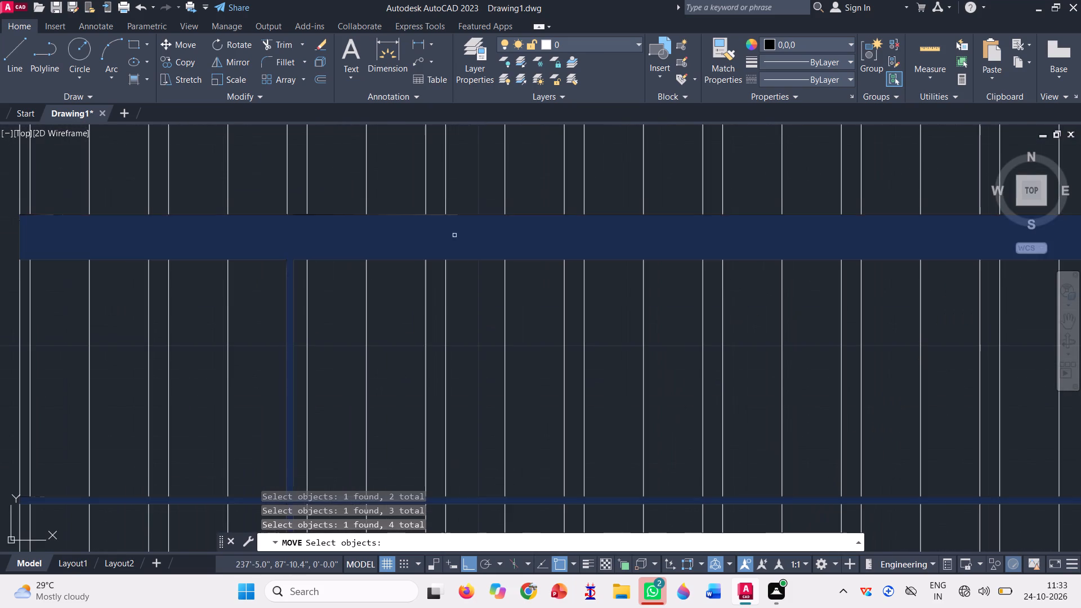
{"action": "scroll", "coordinate": [468, 245], "scroll_direction": "down", "scroll_amount": 7}
{"action": "left_click", "coordinate": [358, 378]}
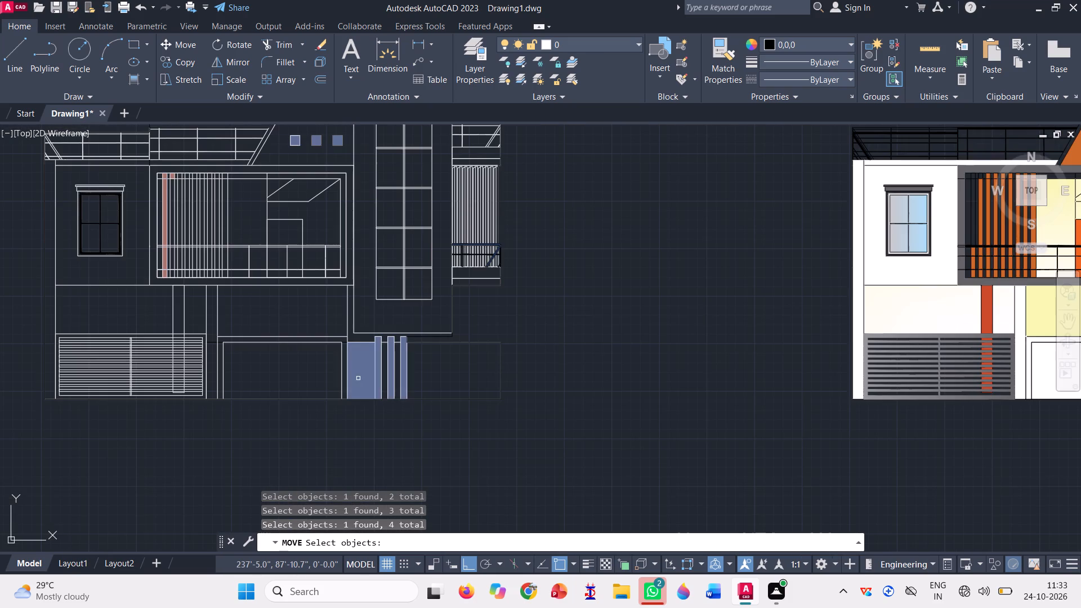
{"action": "scroll", "coordinate": [424, 403], "scroll_direction": "down", "scroll_amount": 1}
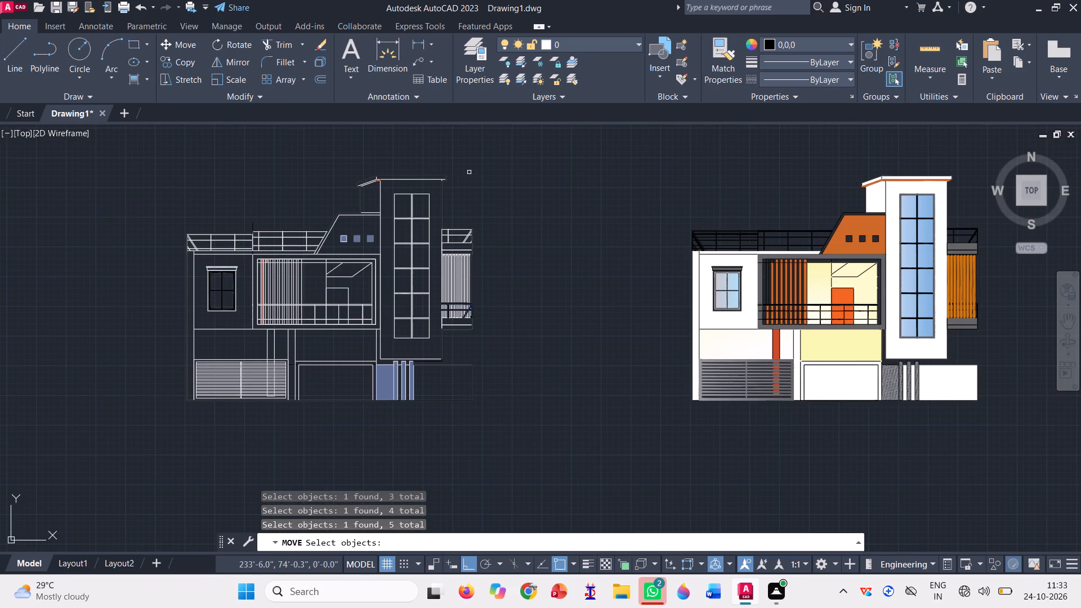
{"action": "key", "text": "space"}
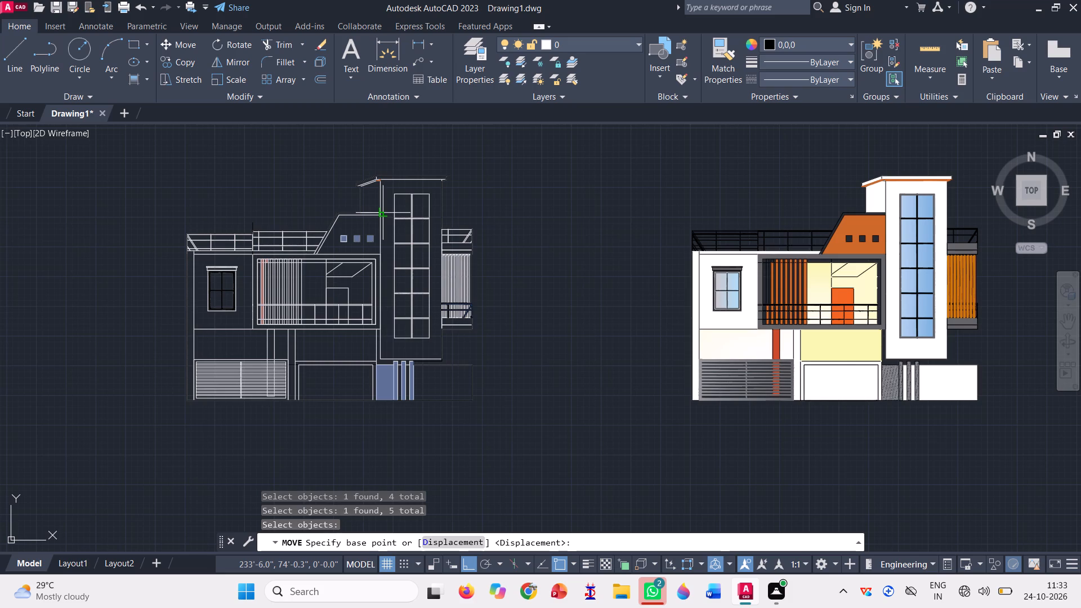
{"action": "scroll", "coordinate": [404, 193], "scroll_direction": "up", "scroll_amount": 2}
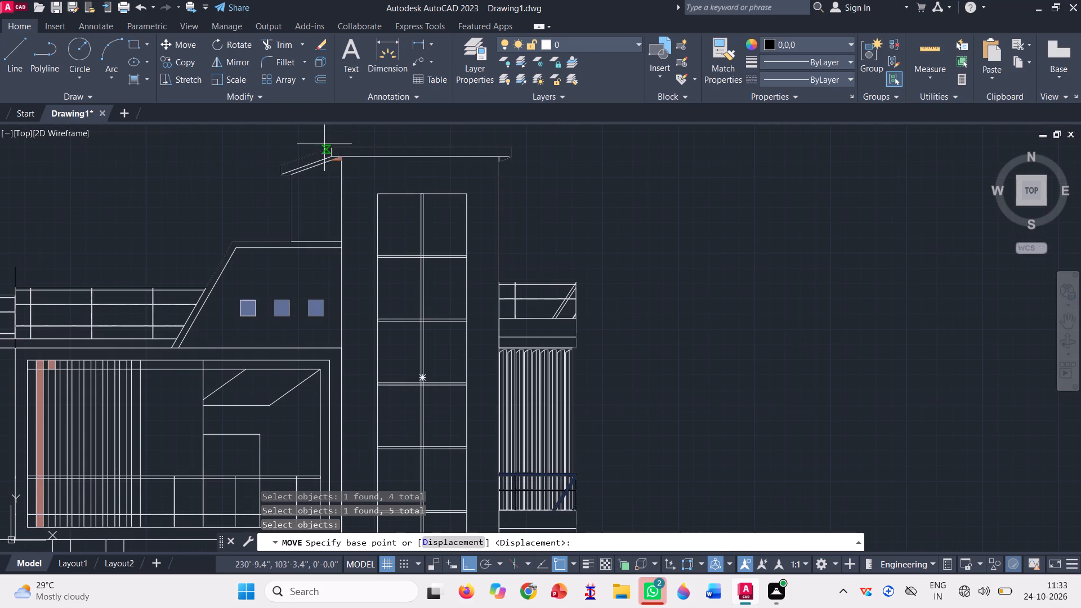
{"action": "scroll", "coordinate": [324, 144], "scroll_direction": "up", "scroll_amount": 3}
{"action": "left_click", "coordinate": [354, 195]}
{"action": "scroll", "coordinate": [196, 227], "scroll_direction": "down", "scroll_amount": 2}
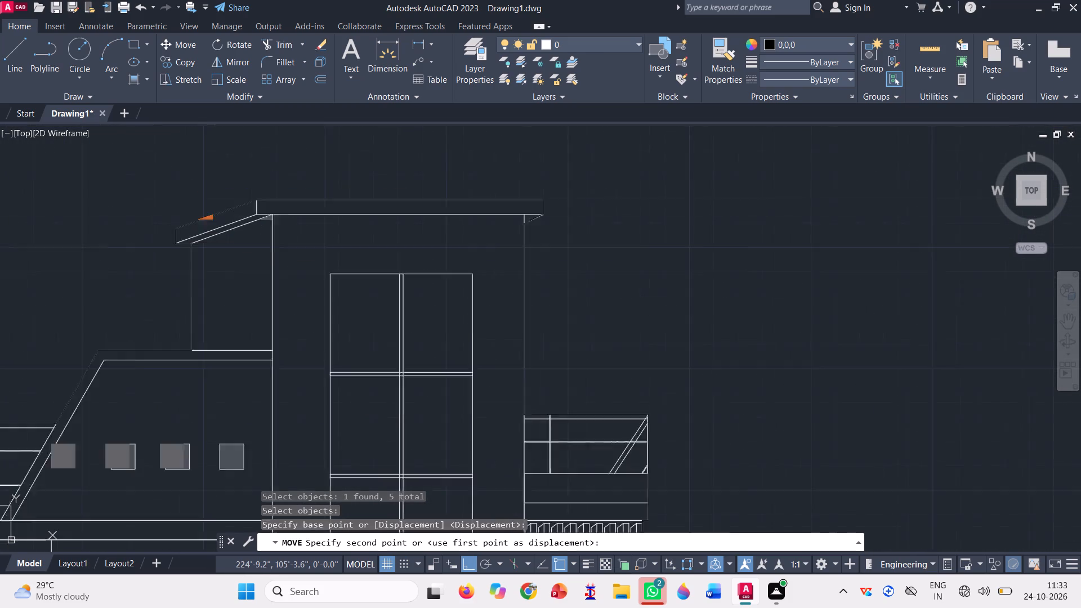
{"action": "scroll", "coordinate": [196, 227], "scroll_direction": "down", "scroll_amount": 3}
{"action": "scroll", "coordinate": [684, 231], "scroll_direction": "up", "scroll_amount": 2}
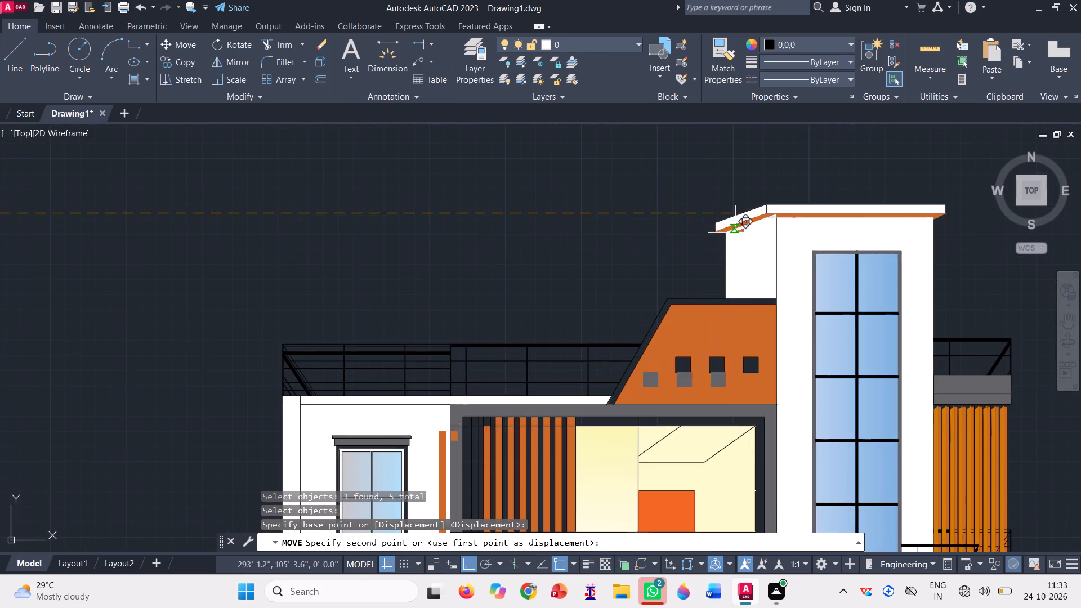
{"action": "scroll", "coordinate": [765, 223], "scroll_direction": "up", "scroll_amount": 3}
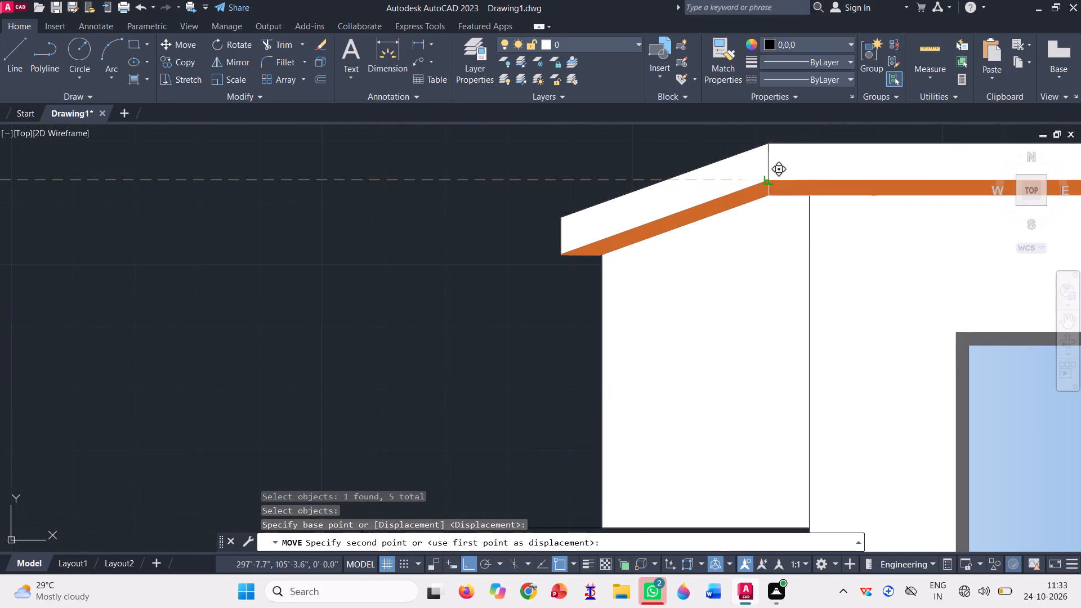
{"action": "left_click", "coordinate": [768, 178]}
{"action": "scroll", "coordinate": [499, 247], "scroll_direction": "down", "scroll_amount": 4}
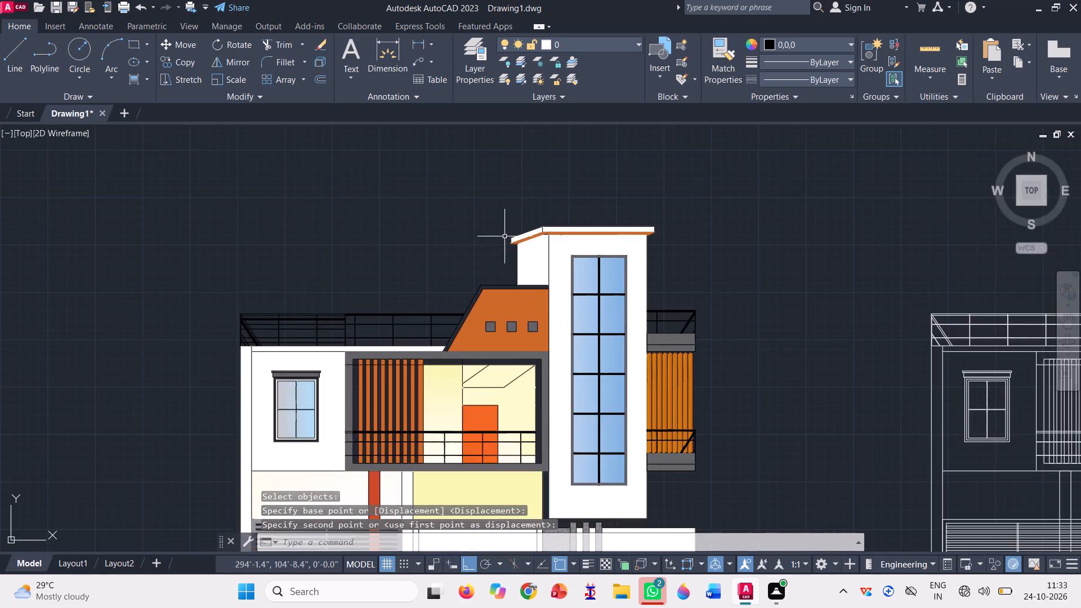
{"action": "scroll", "coordinate": [513, 229], "scroll_direction": "down", "scroll_amount": 1}
{"action": "scroll", "coordinate": [481, 265], "scroll_direction": "down", "scroll_amount": 2}
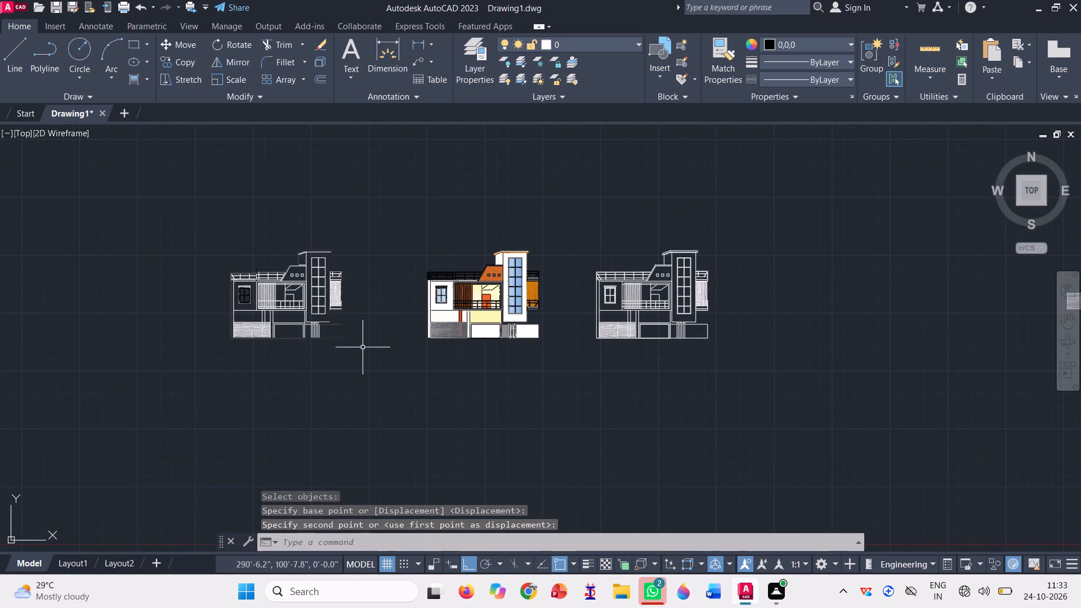
Erase the whole leftover wireframe elevation to the left of the coloured elevation.
{"action": "key", "text": "Escape"}
{"action": "left_click", "coordinate": [358, 361]}
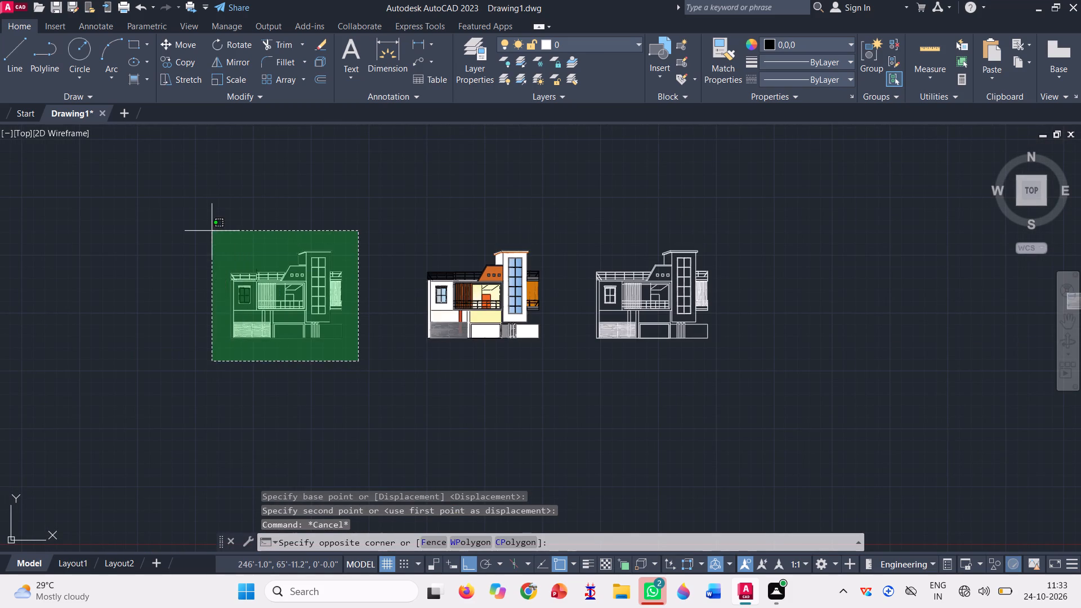
{"action": "left_click", "coordinate": [208, 227]}
{"action": "key", "text": "Delete"}
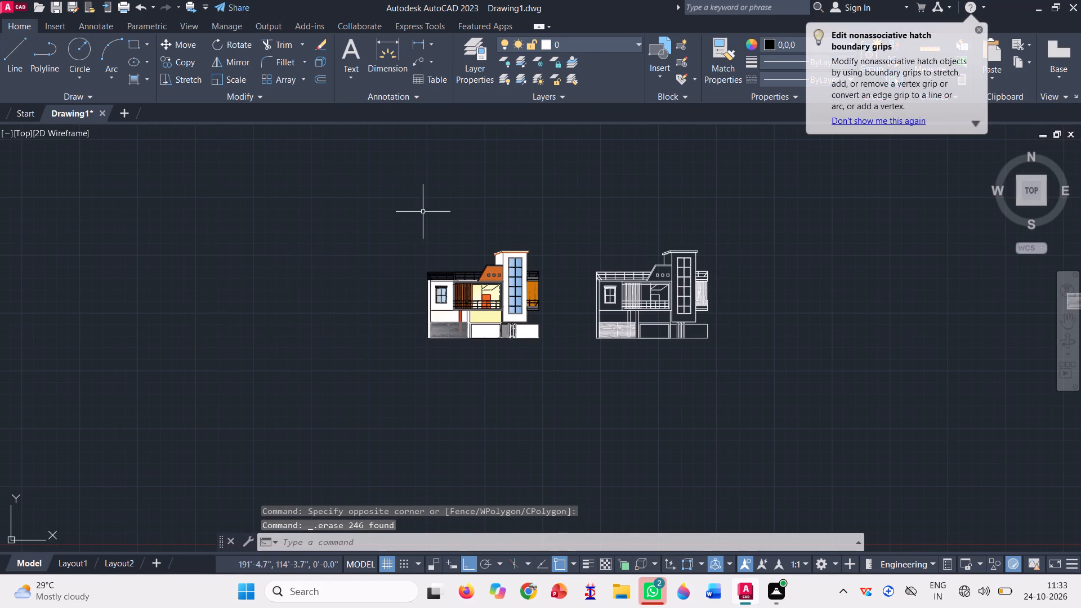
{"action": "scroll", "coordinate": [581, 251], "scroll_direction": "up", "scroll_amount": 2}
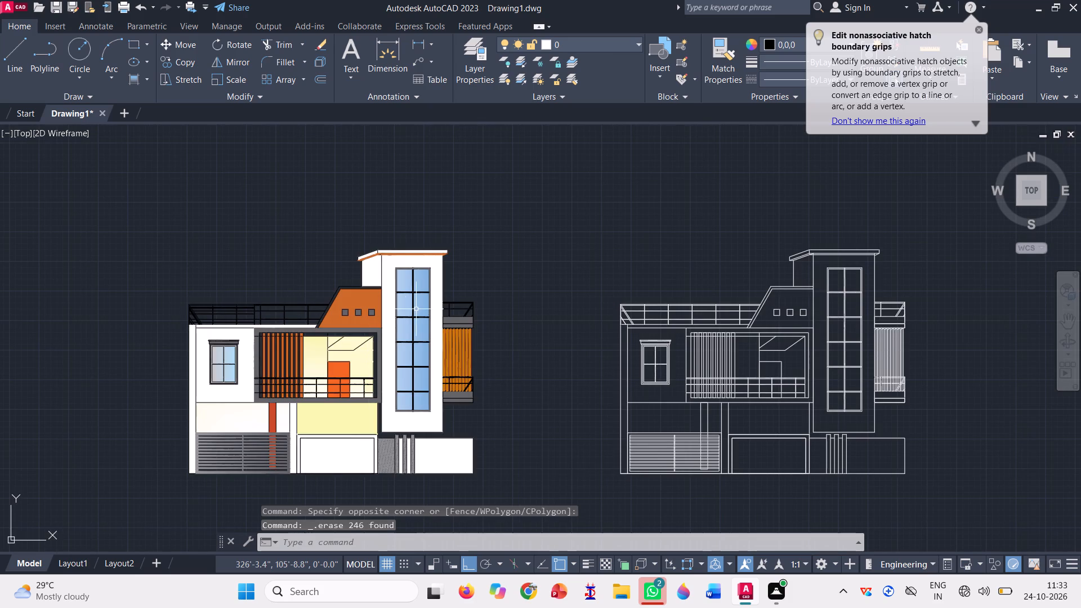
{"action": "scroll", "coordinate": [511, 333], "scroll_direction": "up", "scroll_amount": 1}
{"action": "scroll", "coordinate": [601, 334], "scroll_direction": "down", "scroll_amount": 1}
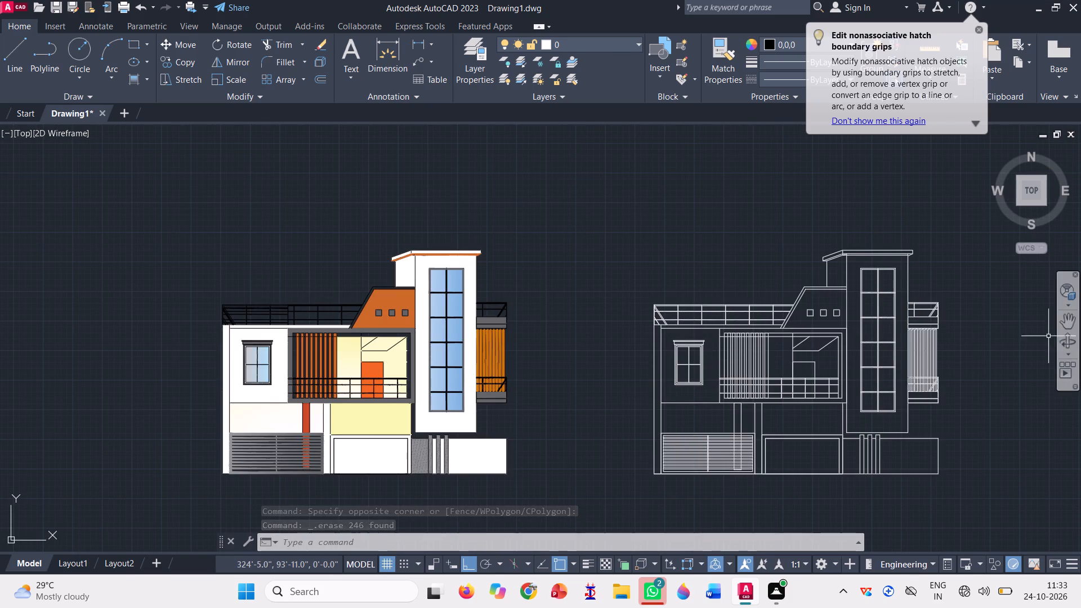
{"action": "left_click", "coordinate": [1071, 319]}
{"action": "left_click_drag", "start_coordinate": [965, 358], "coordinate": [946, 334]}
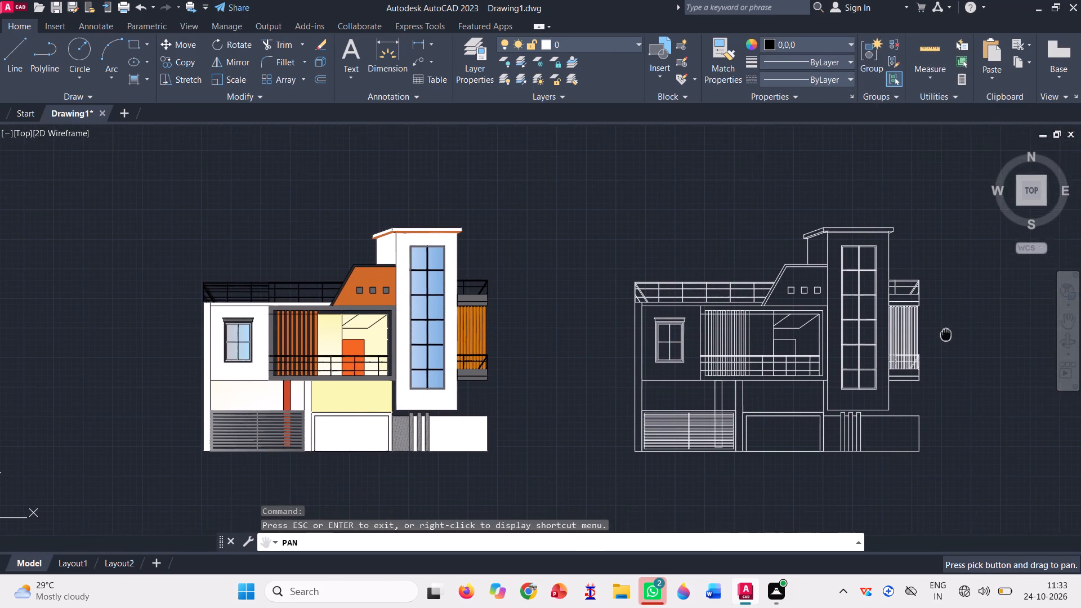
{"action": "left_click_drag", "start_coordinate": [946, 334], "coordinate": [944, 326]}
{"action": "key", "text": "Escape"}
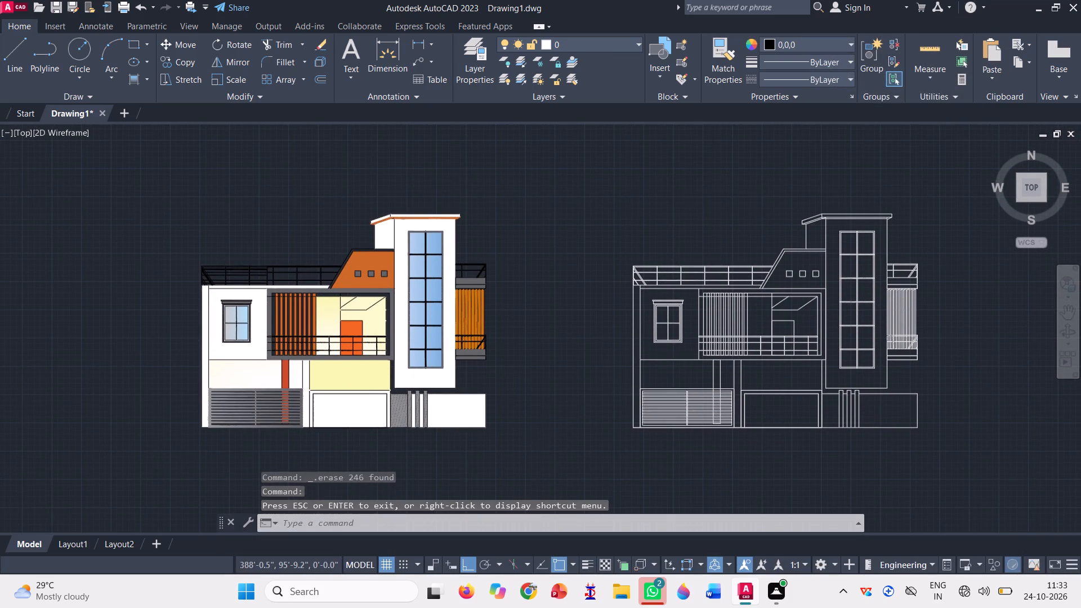
Turn off command log file recording with the LOGFILEOFF command.
{"action": "type", "text": "log"}
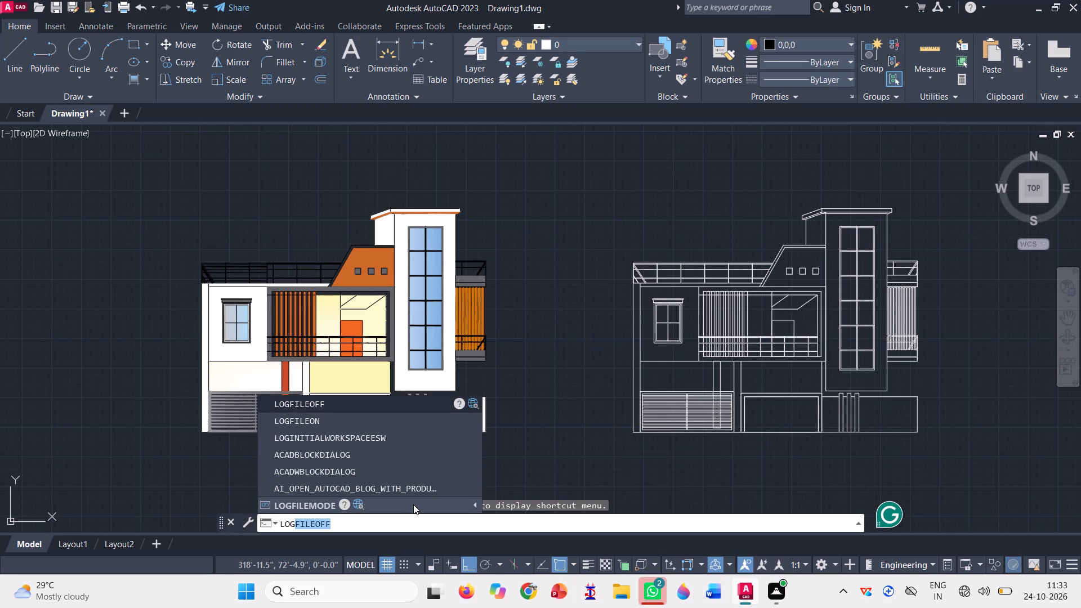
{"action": "key", "text": "Return"}
Save the drawing in the Documents folder under the file name "front view".
{"action": "key", "text": "ctrl+s"}
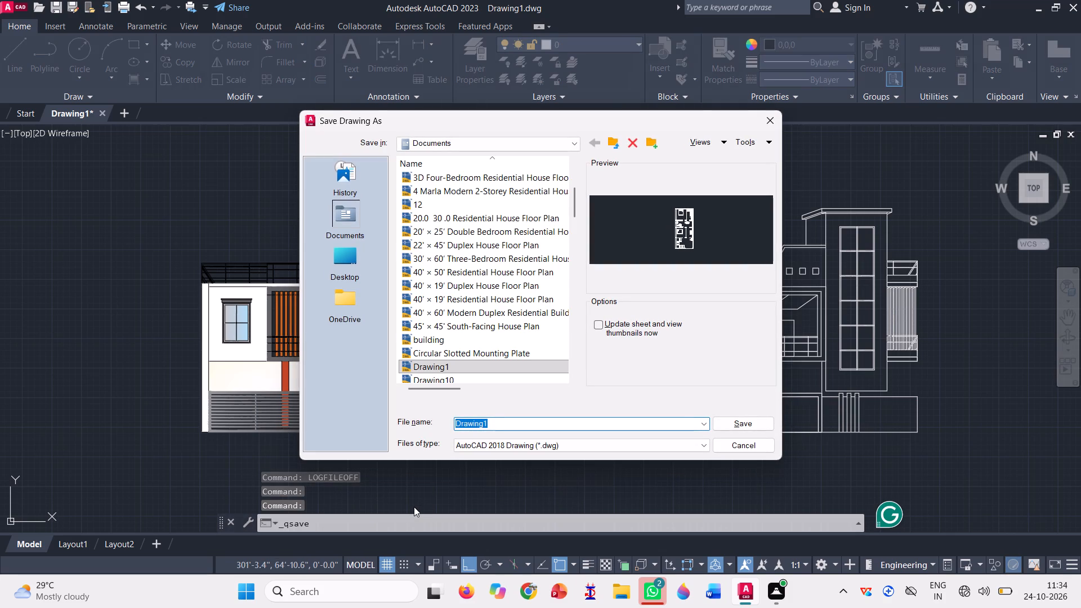
{"action": "key", "text": "BackSpace"}
{"action": "type", "text": "frount e"}
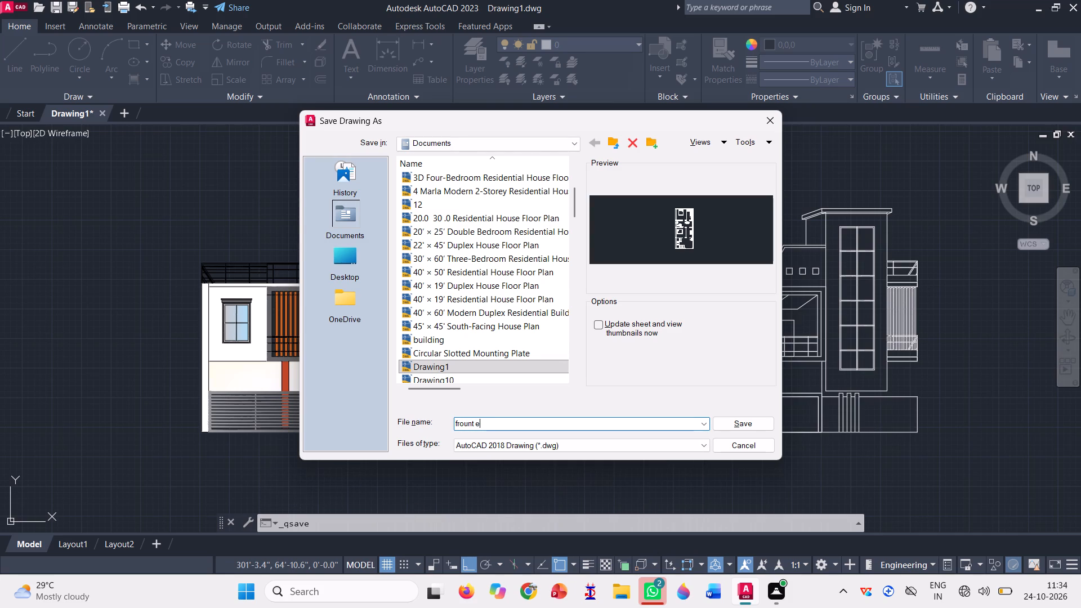
{"action": "key", "text": "BackSpace"}
{"action": "key", "text": "BackSpace"}
{"action": "key", "text": "BackSpace"}
{"action": "key", "text": "BackSpace"}
{"action": "key", "text": "BackSpace"}
{"action": "type", "text": "nt"}
{"action": "key", "text": "space"}
{"action": "type", "text": "view"}
{"action": "key", "text": "Return"}
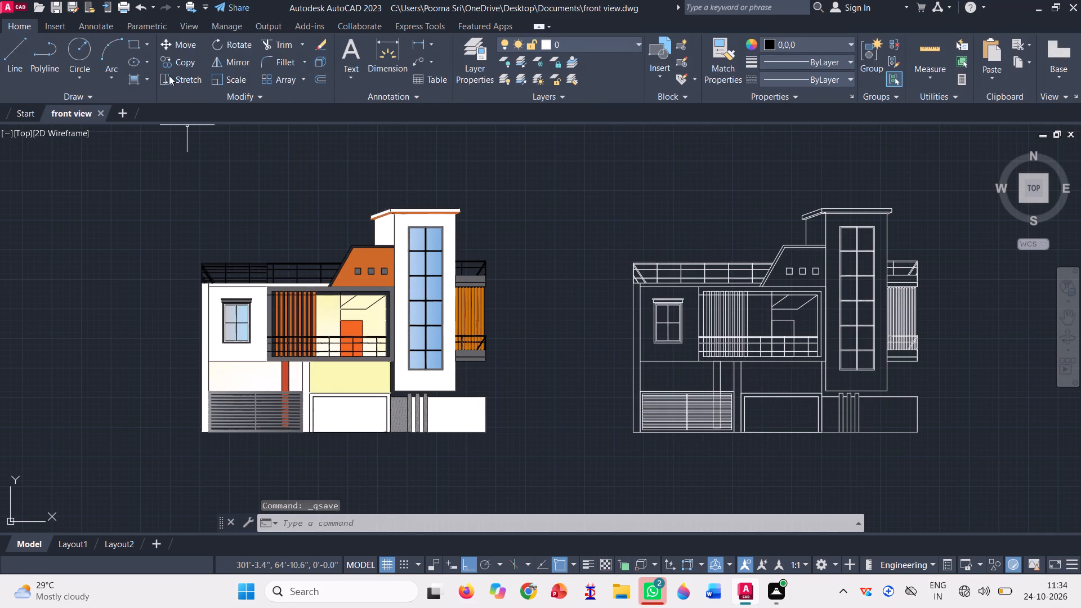
Set up the plot with the AutoCAD PDF (Smallest File).pc3 plotter and landscape orientation, and apply it to the layout.
{"action": "left_click", "coordinate": [128, 7]}
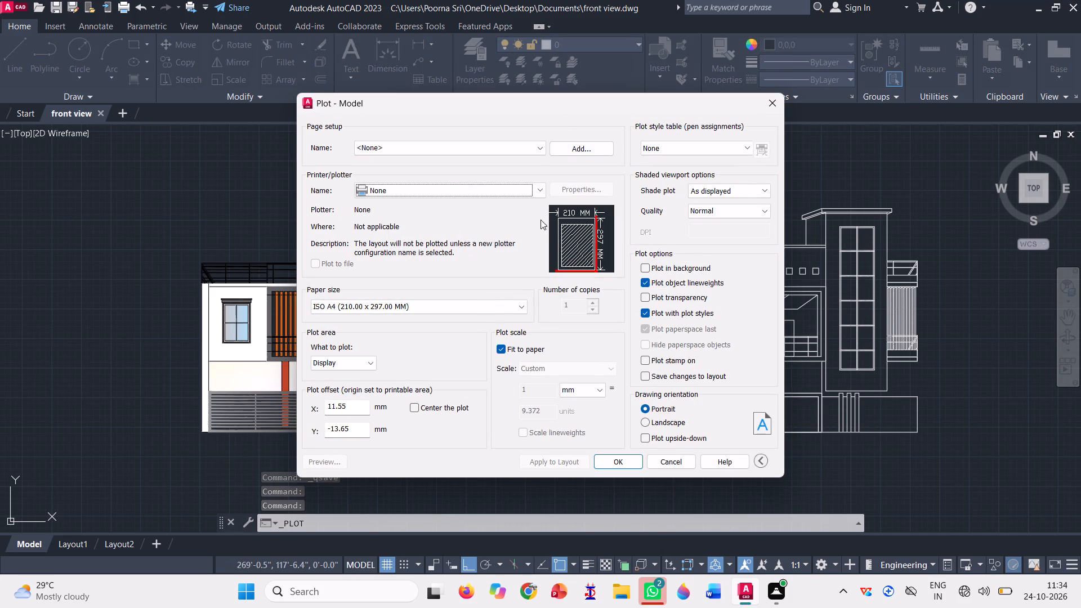
{"action": "left_click", "coordinate": [538, 185]}
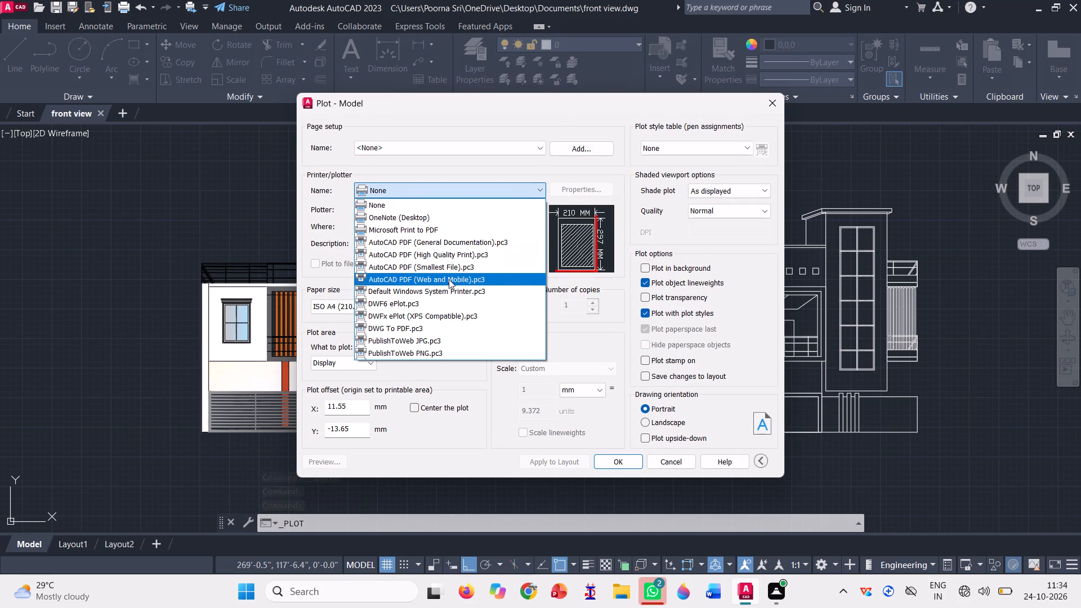
{"action": "left_click", "coordinate": [445, 269]}
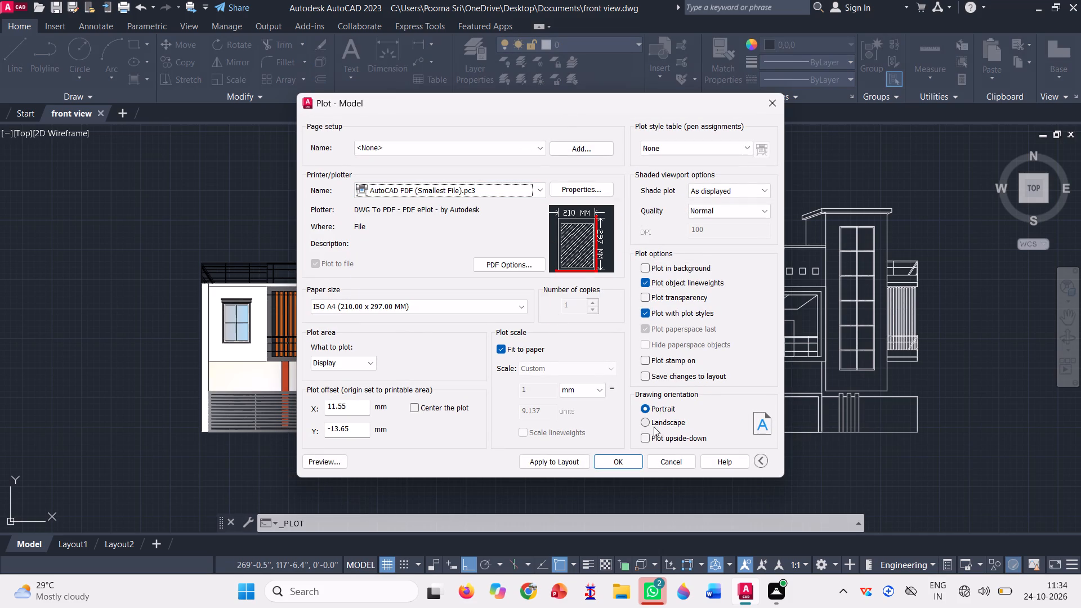
{"action": "left_click", "coordinate": [647, 422]}
{"action": "left_click", "coordinate": [552, 455]}
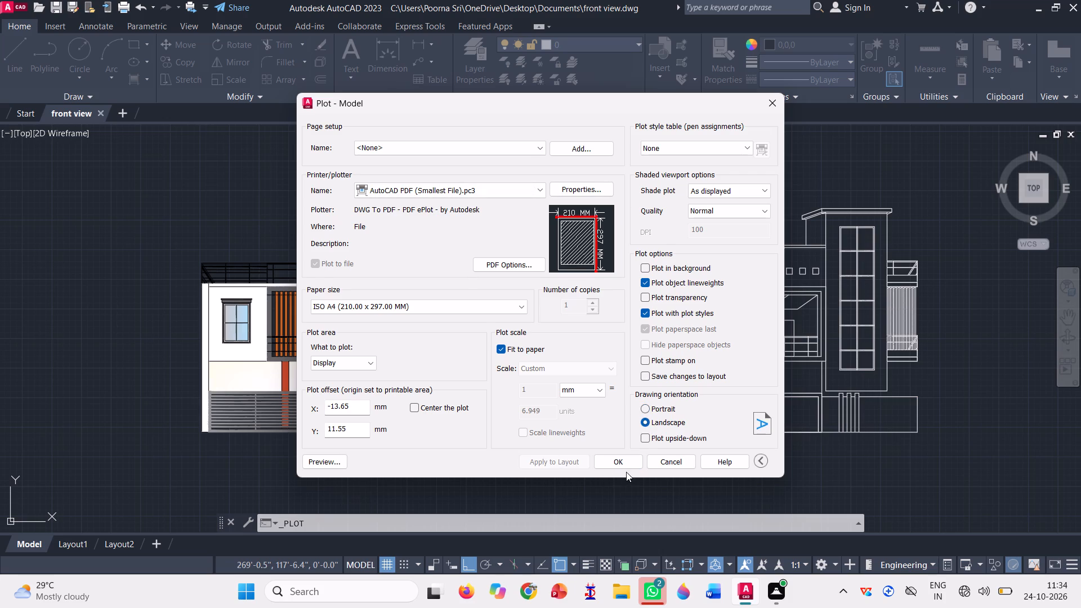
Plot the drawing to the PDF file front view-Model.pdf in Documents and close the PDF viewer.
{"action": "left_click", "coordinate": [609, 457]}
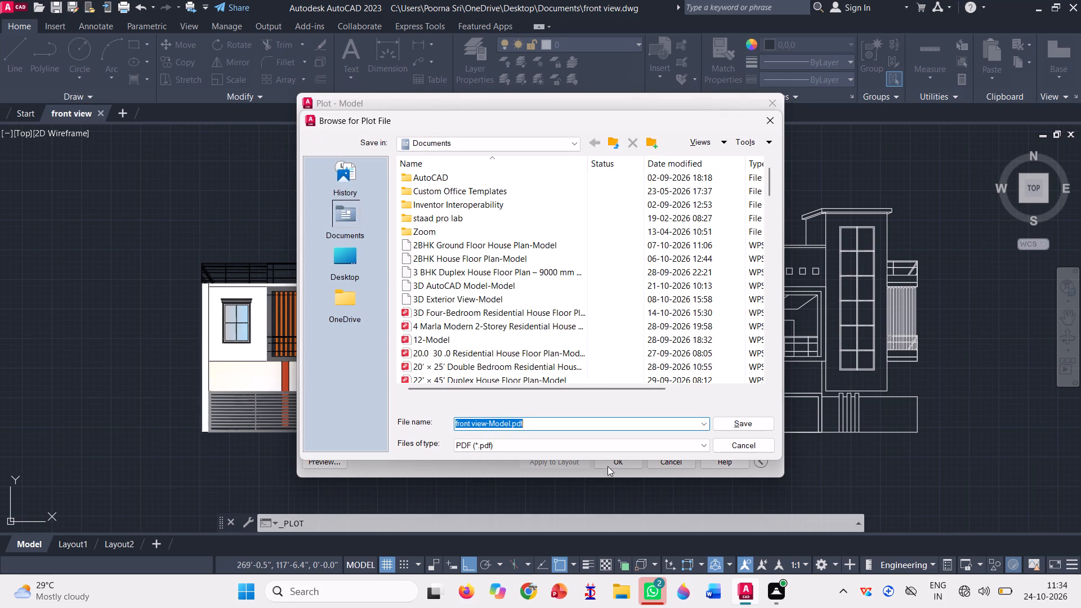
{"action": "key", "text": "Return"}
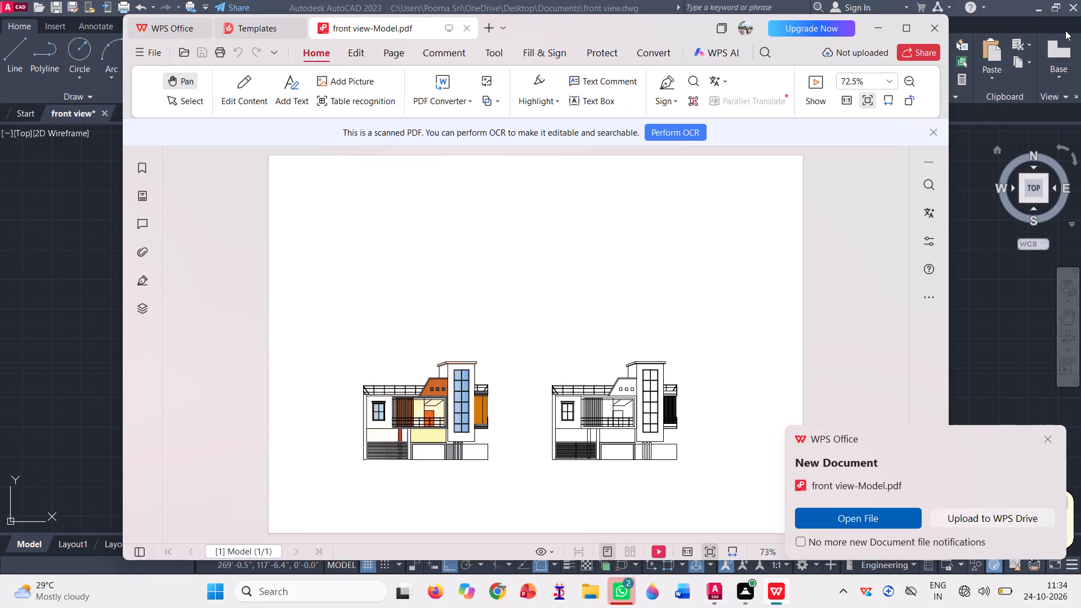
{"action": "double_click", "coordinate": [942, 27]}
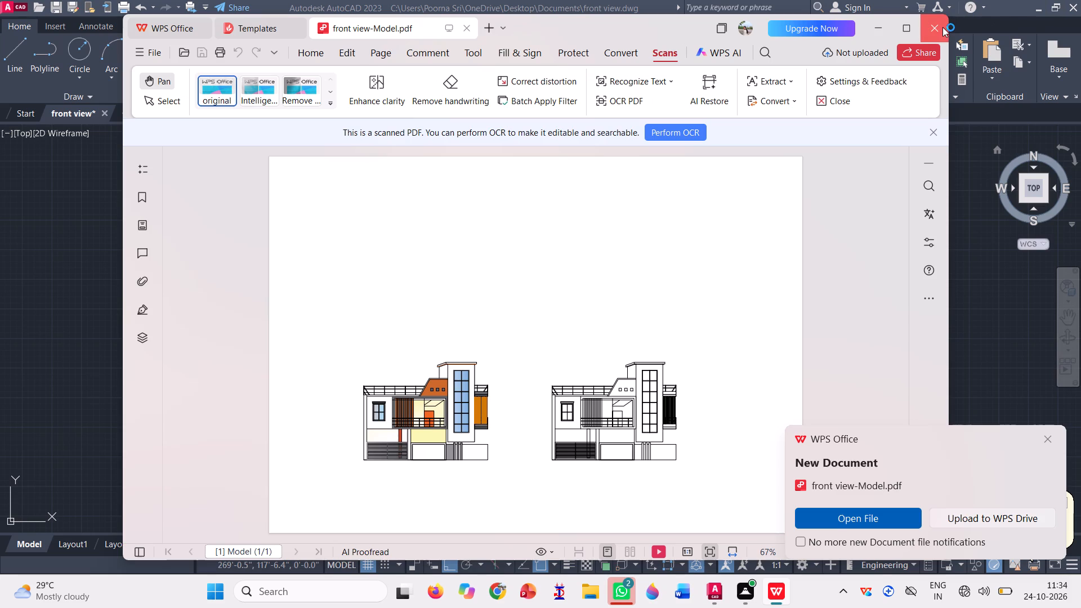